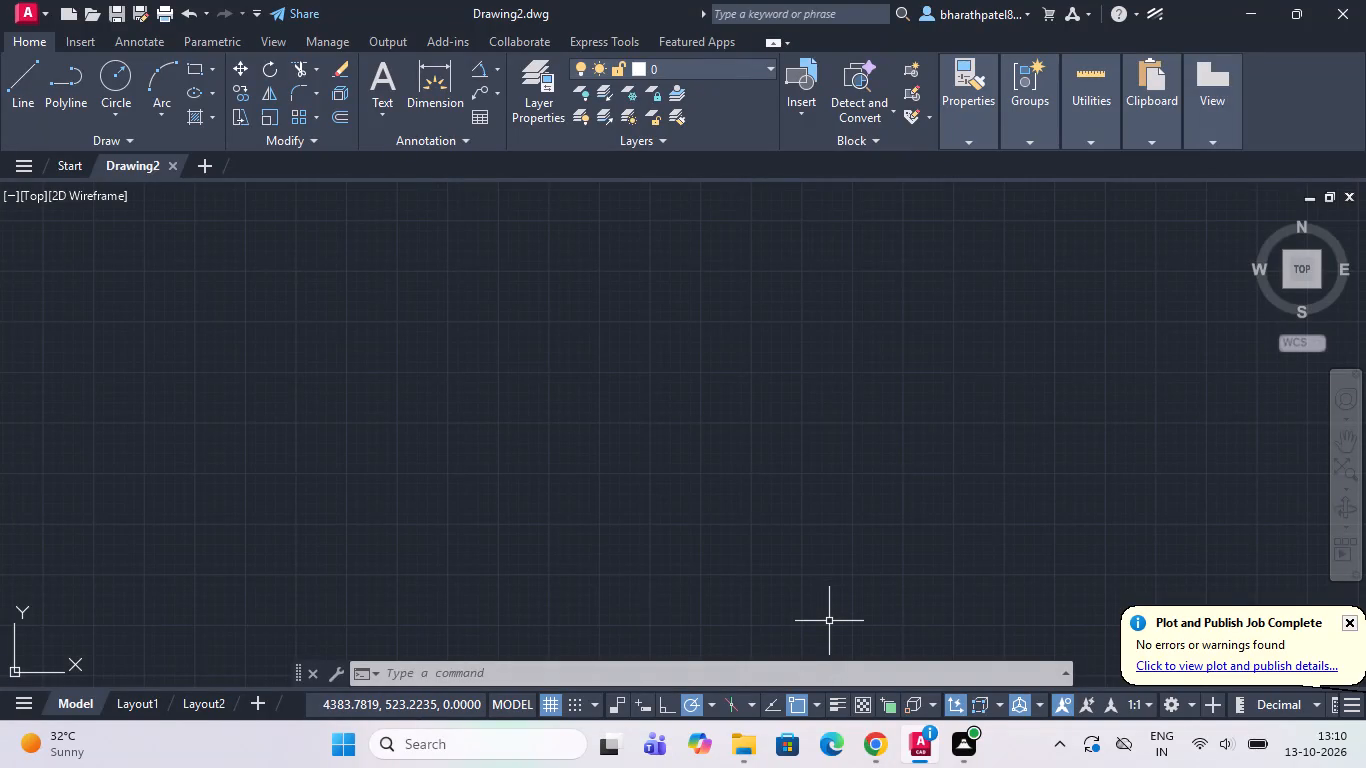
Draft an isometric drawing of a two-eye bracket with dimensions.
Turn on log file recording for the empty drawing with the LOGFILEON command.
{"action": "scroll", "coordinate": [839, 632], "scroll_direction": "down", "scroll_amount": 1}
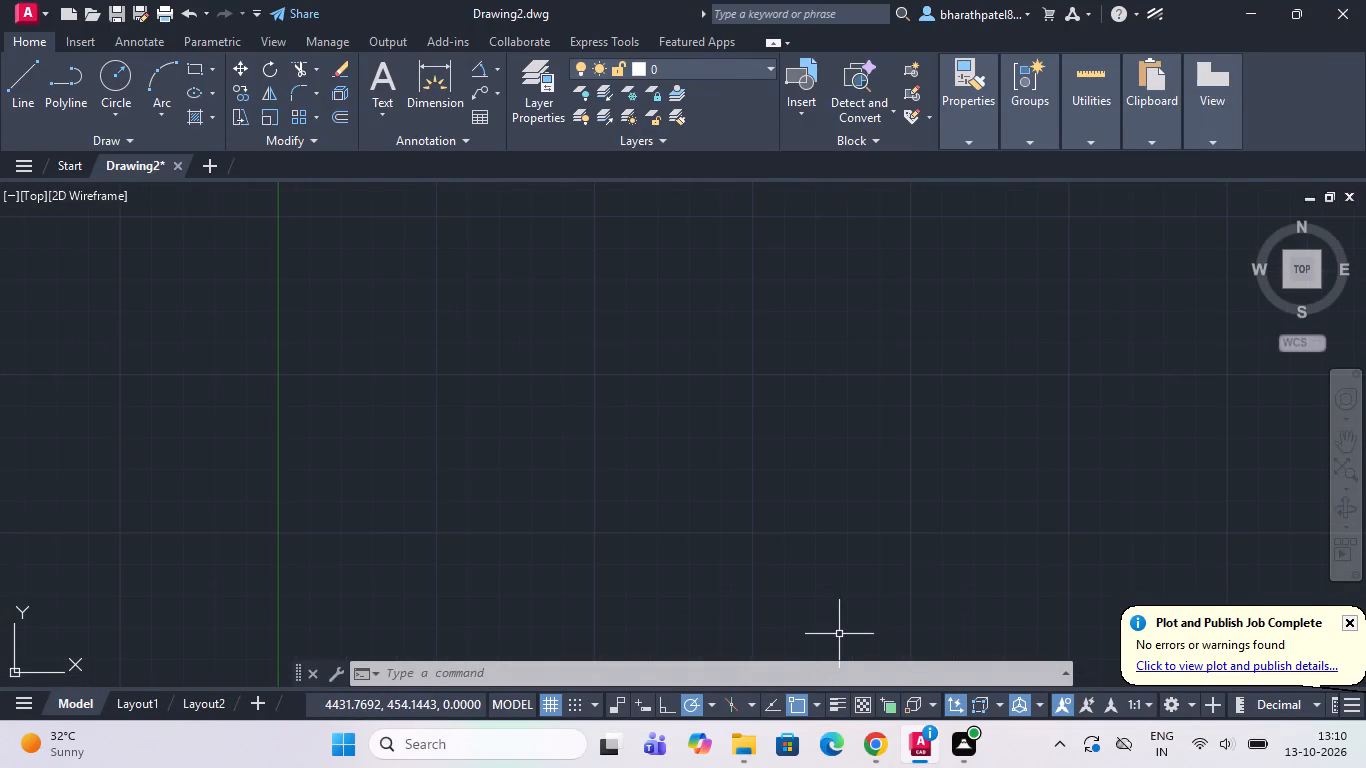
{"action": "scroll", "coordinate": [813, 617], "scroll_direction": "down", "scroll_amount": 1}
{"action": "scroll", "coordinate": [813, 619], "scroll_direction": "up", "scroll_amount": 3}
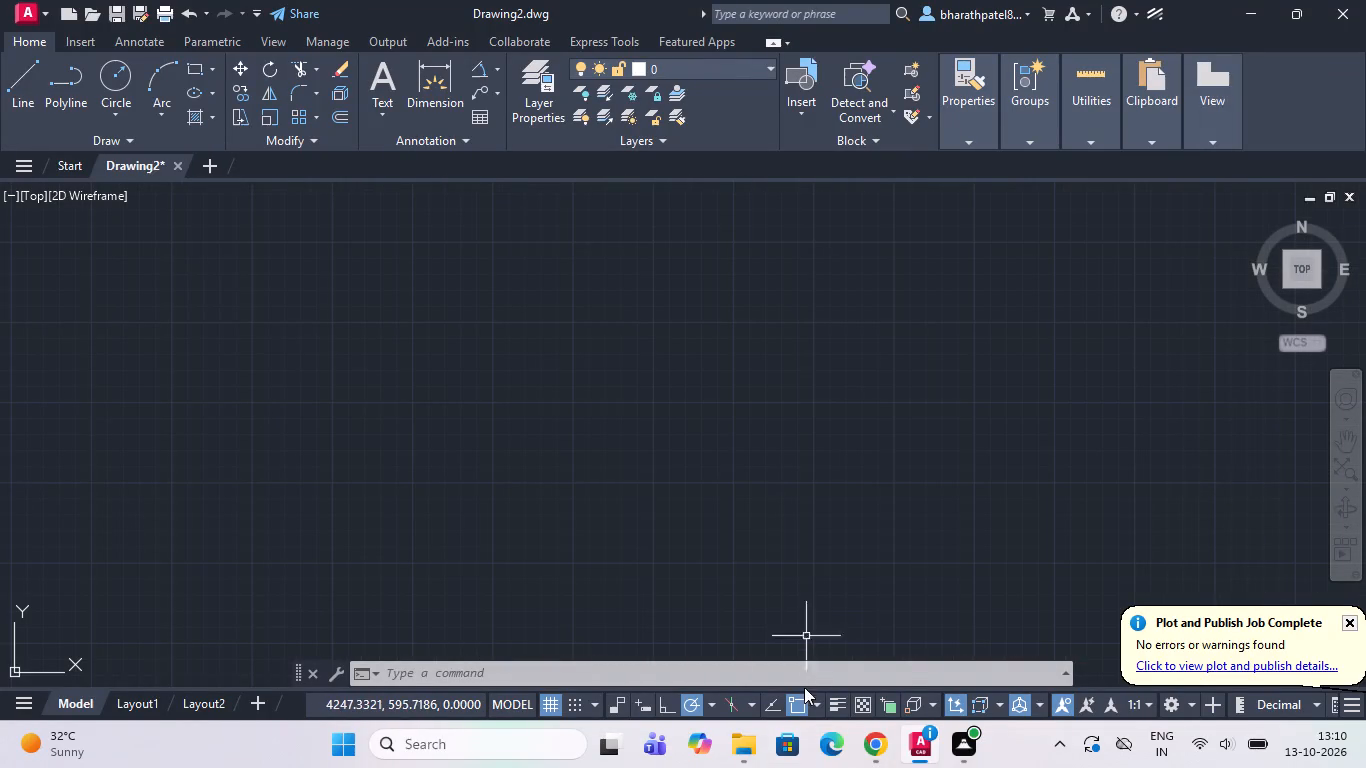
{"action": "left_click", "coordinate": [754, 671]}
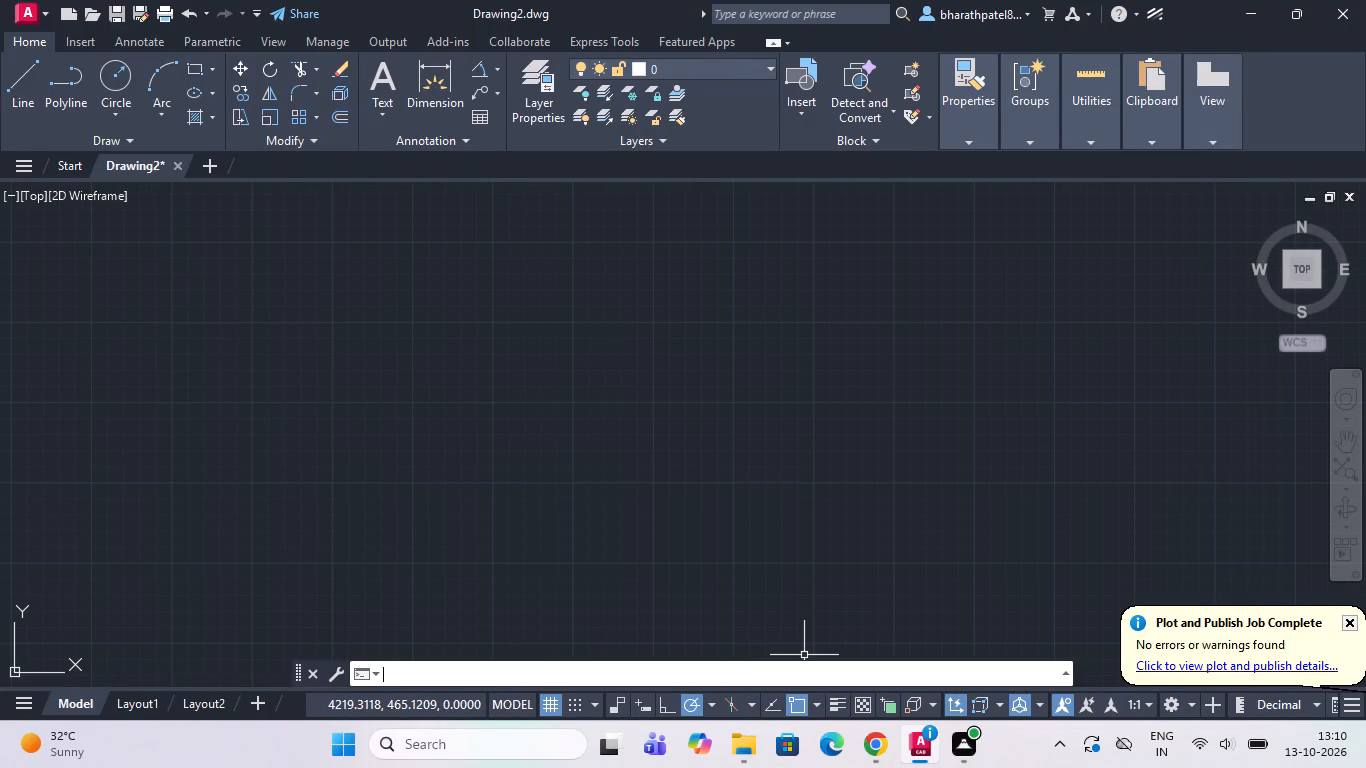
{"action": "type", "text": "log"}
{"action": "key", "text": "Return"}
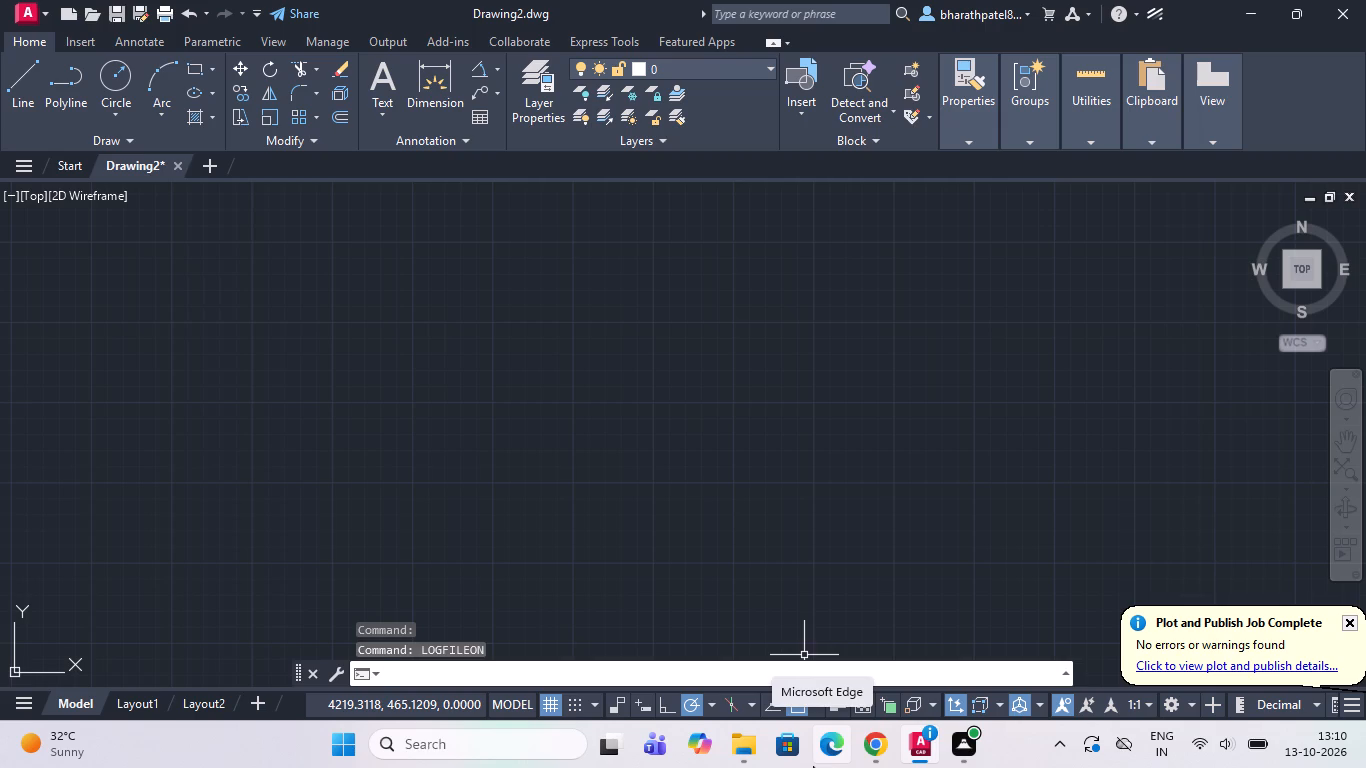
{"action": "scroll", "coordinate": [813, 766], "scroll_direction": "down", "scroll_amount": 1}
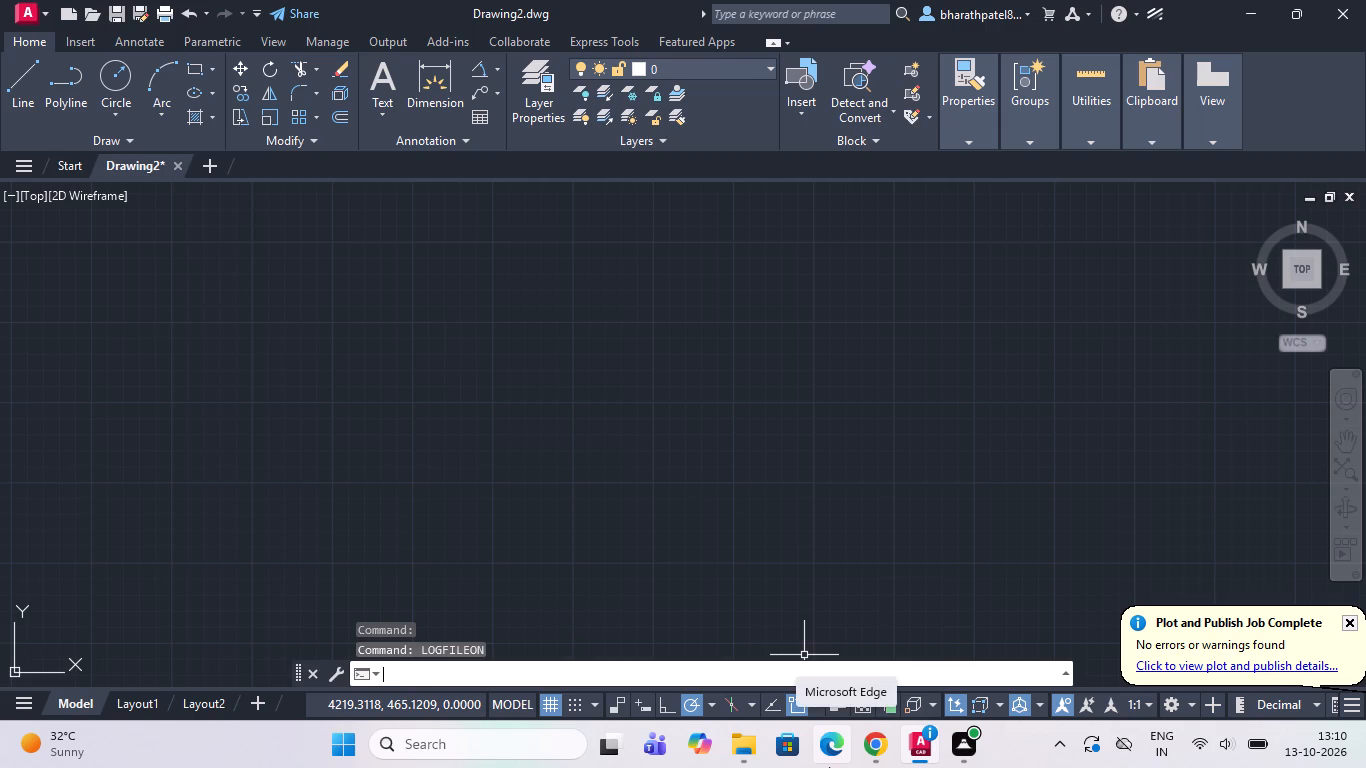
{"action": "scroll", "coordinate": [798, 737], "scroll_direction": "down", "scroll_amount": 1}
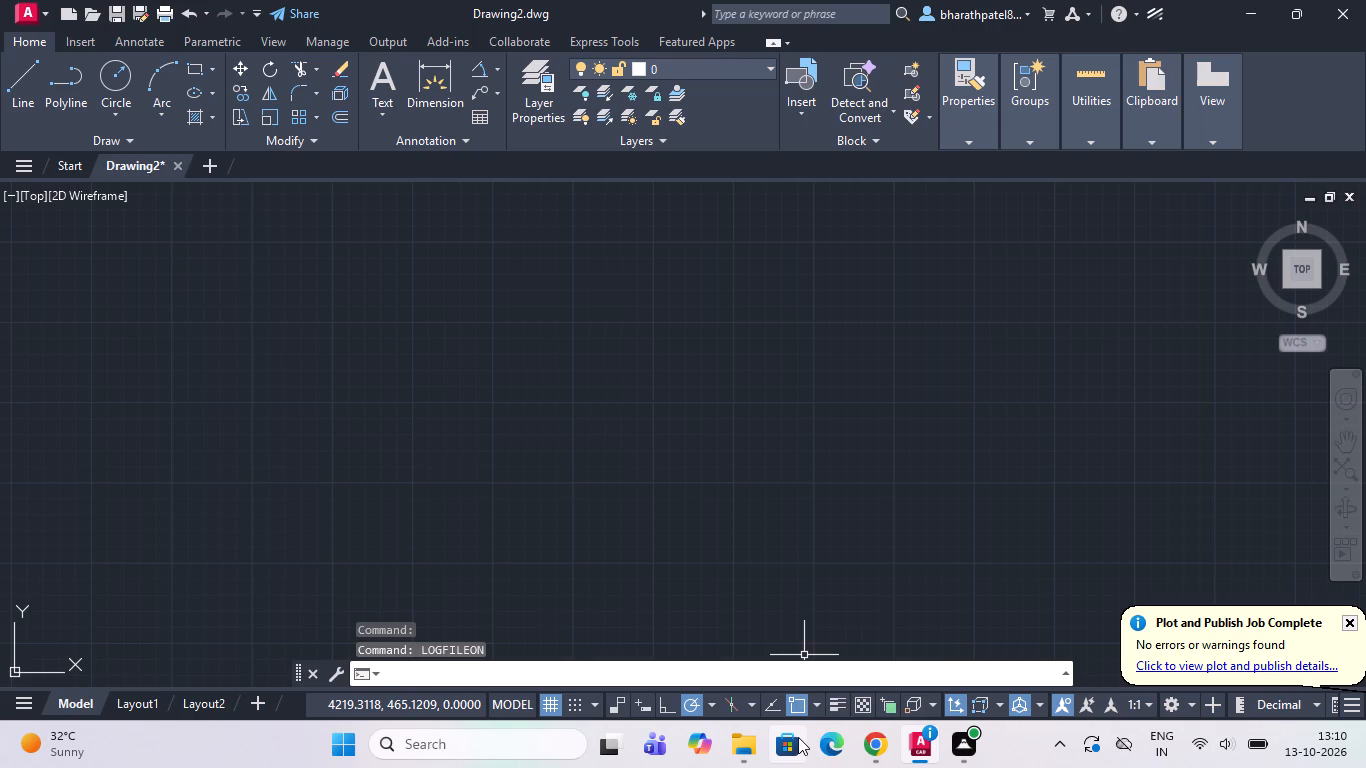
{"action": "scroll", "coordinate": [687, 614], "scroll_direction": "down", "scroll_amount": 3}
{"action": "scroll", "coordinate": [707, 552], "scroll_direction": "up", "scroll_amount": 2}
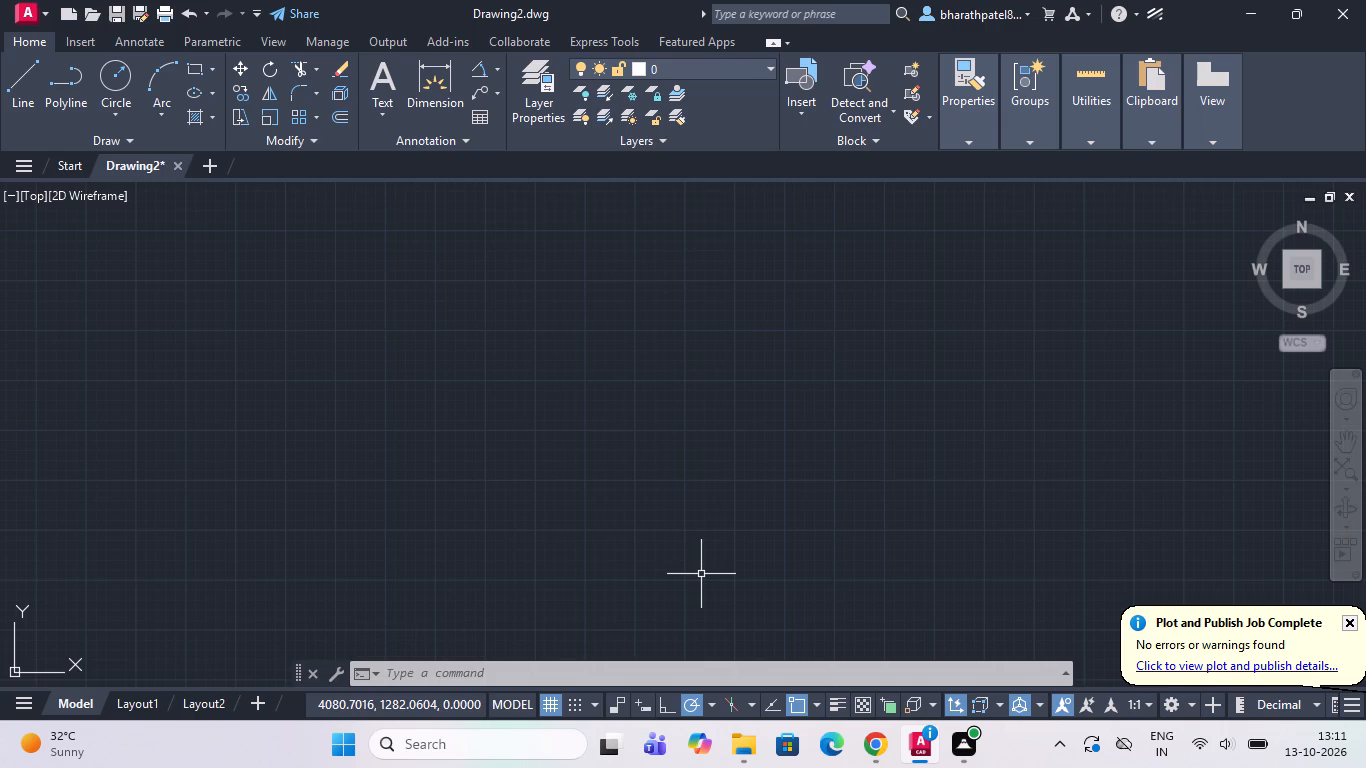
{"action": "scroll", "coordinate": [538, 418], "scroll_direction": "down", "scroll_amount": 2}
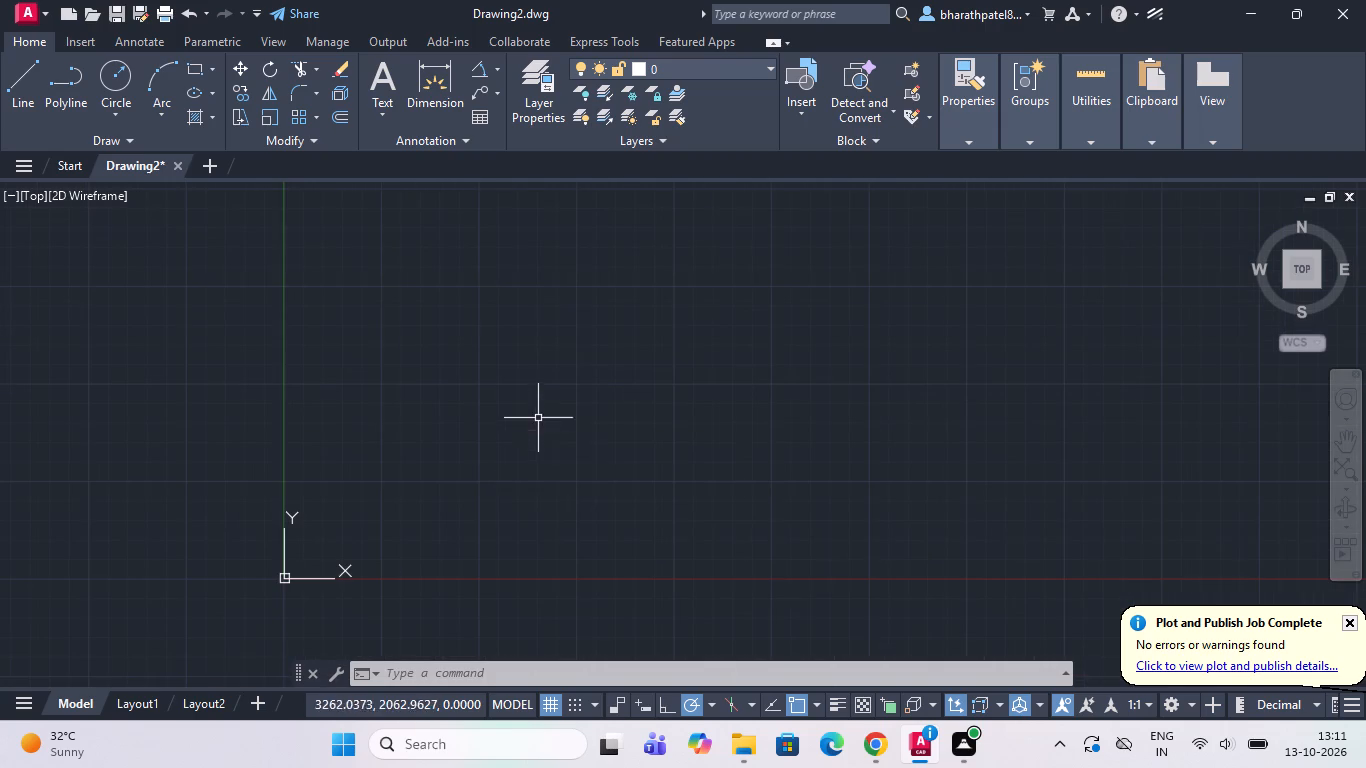
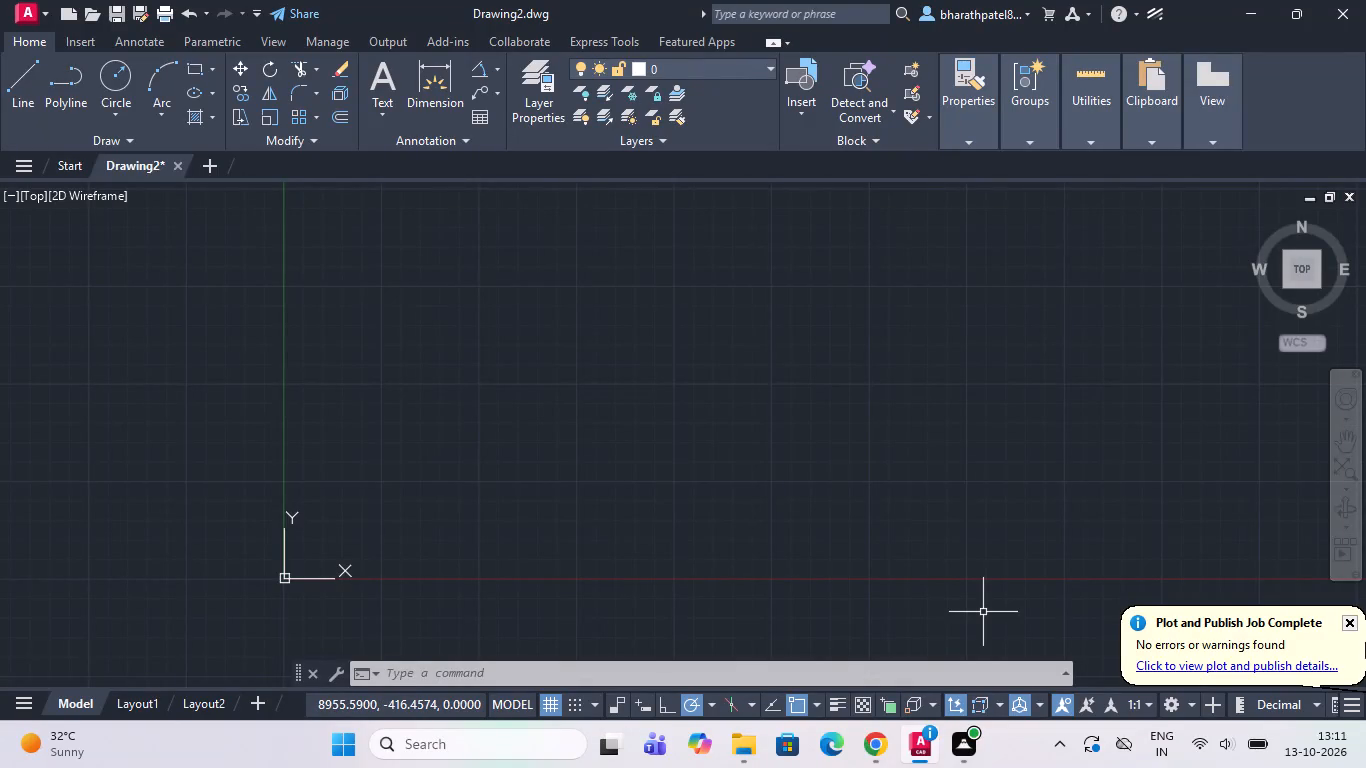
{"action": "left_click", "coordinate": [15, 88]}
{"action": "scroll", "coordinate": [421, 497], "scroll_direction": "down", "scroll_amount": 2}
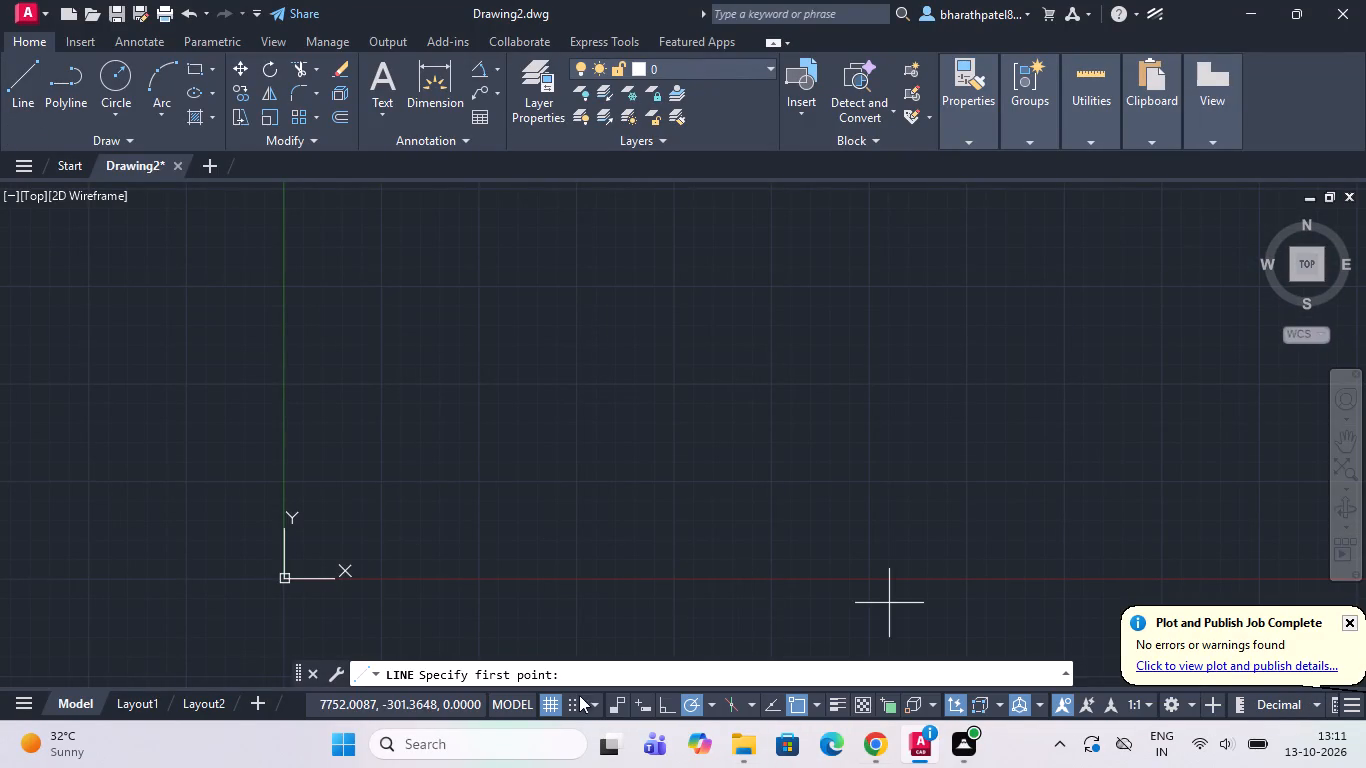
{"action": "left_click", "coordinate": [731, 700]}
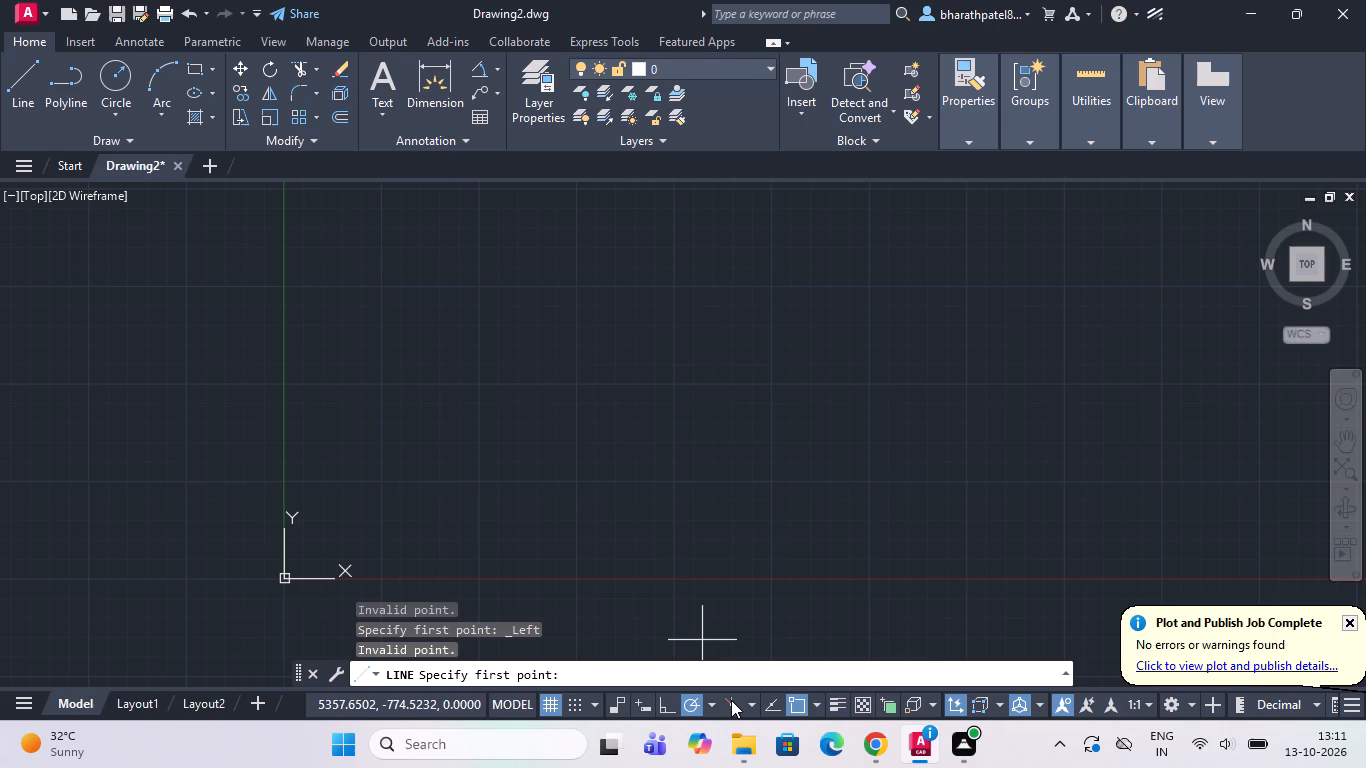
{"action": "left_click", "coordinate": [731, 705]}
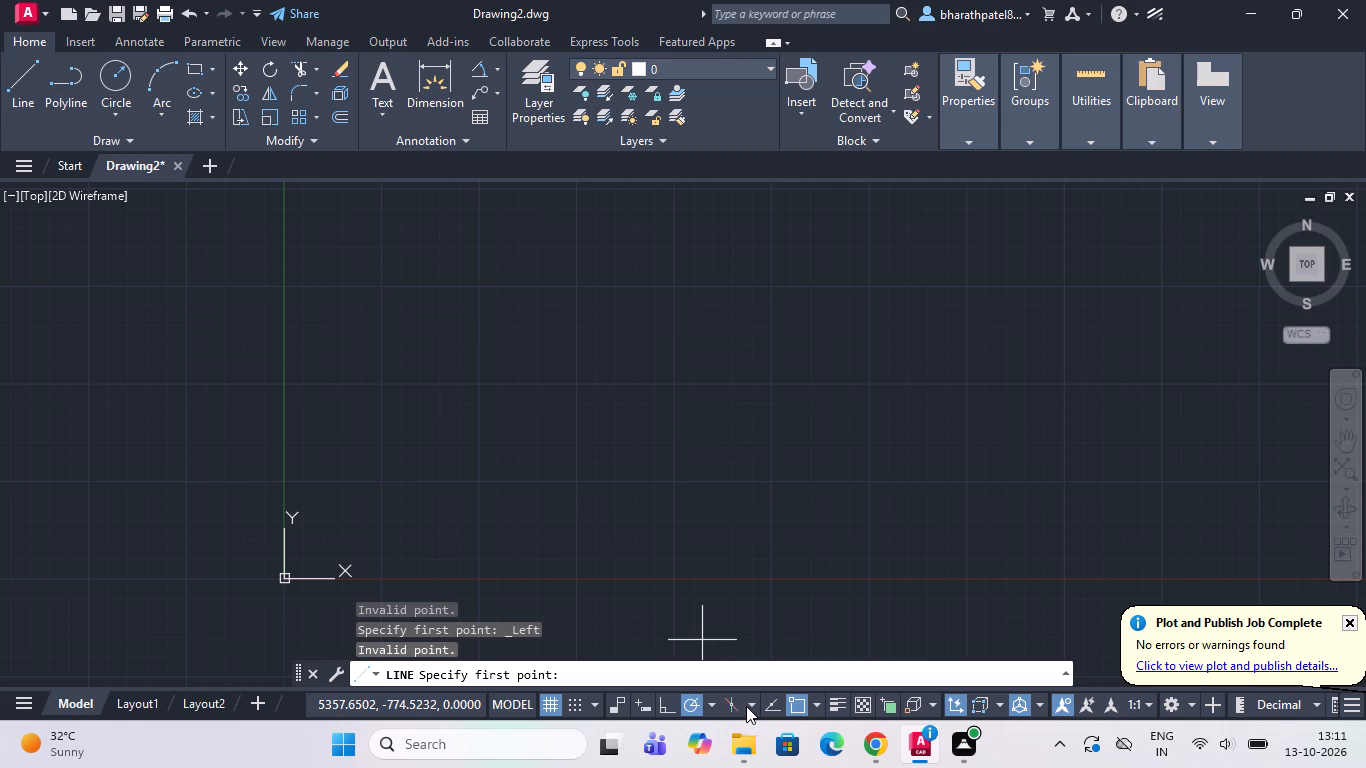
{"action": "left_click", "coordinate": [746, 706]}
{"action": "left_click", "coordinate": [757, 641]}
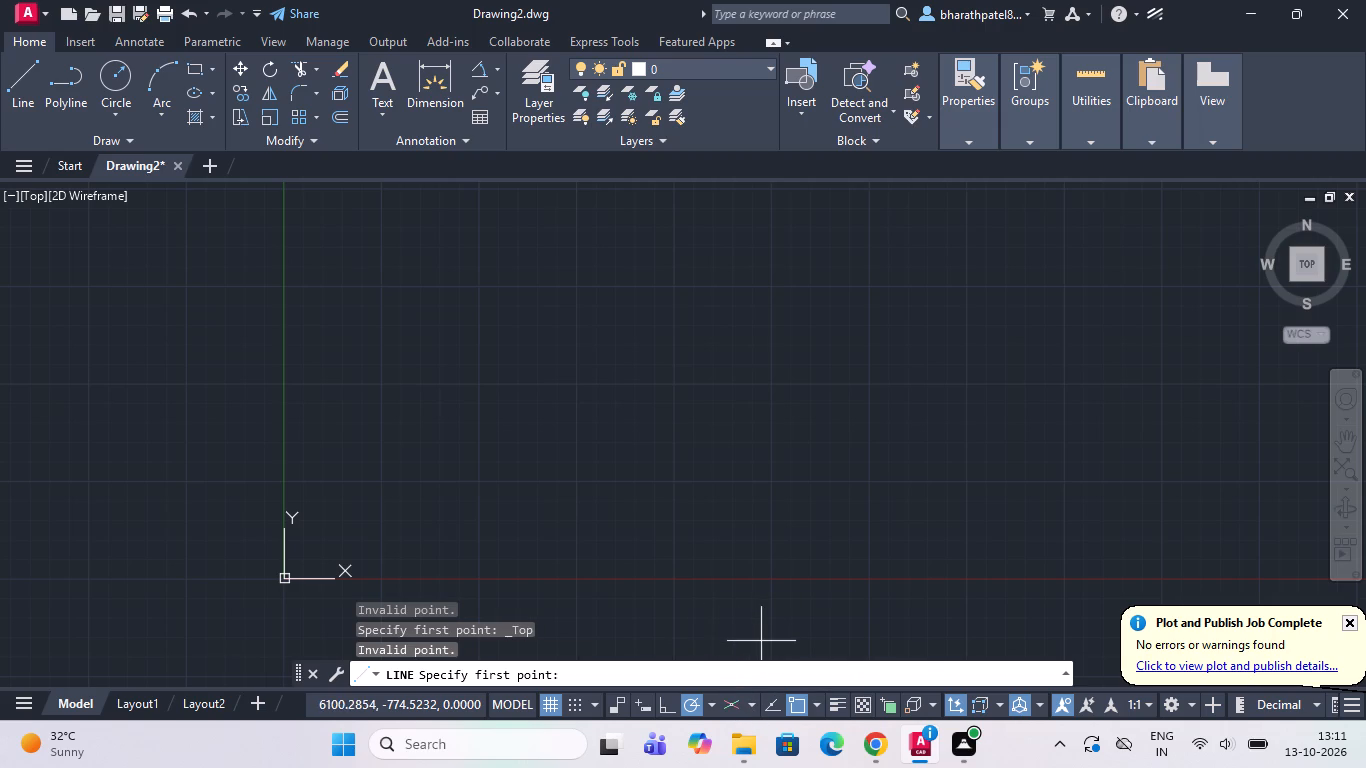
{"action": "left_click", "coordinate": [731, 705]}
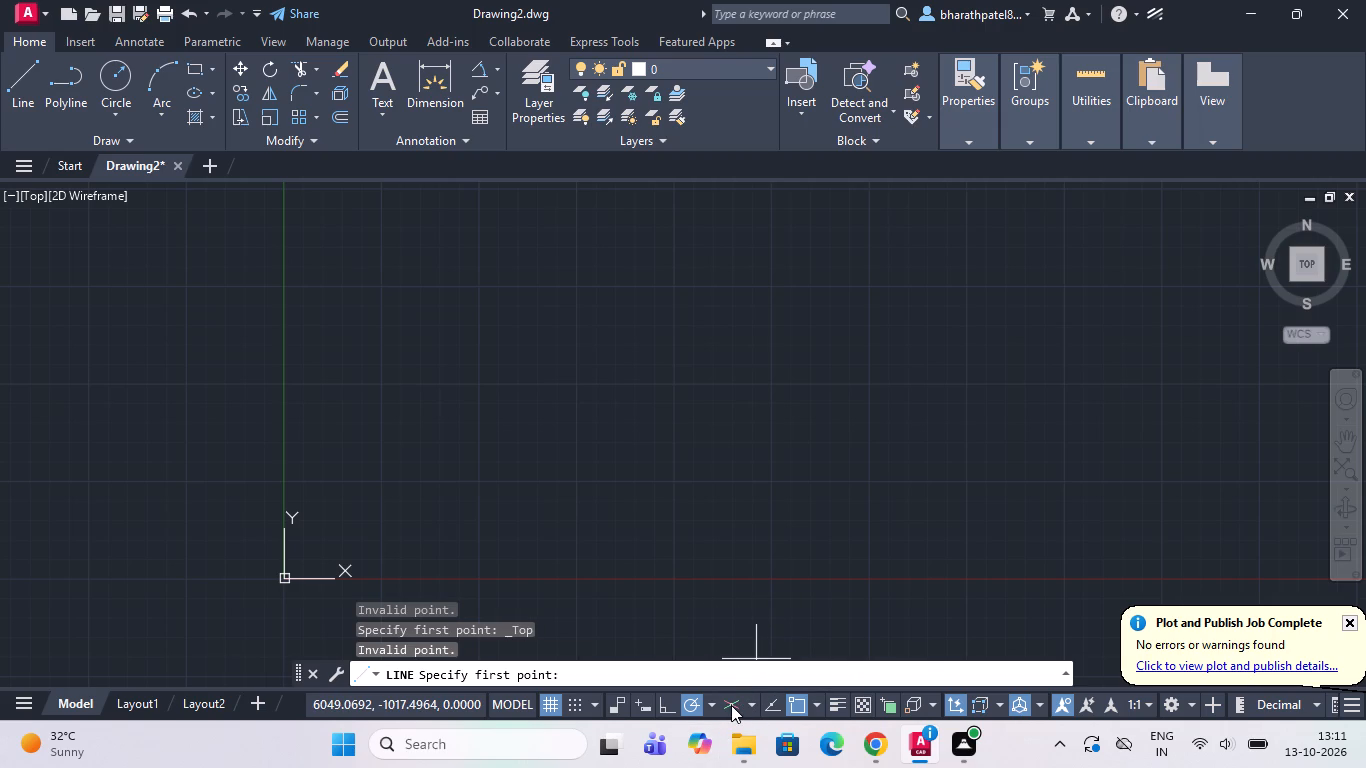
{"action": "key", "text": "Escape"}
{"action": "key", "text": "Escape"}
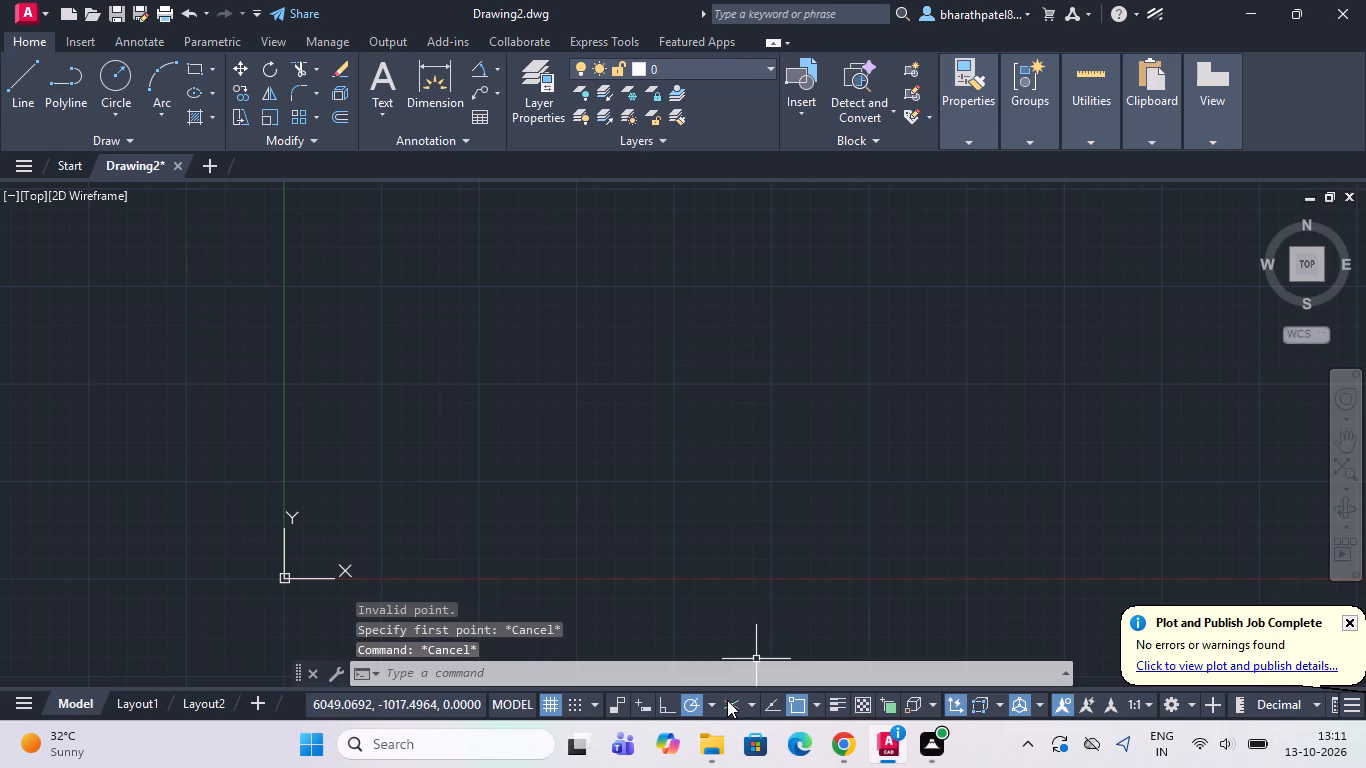
Turn on isometric drafting with the Top isoplane active.
{"action": "left_click", "coordinate": [730, 701]}
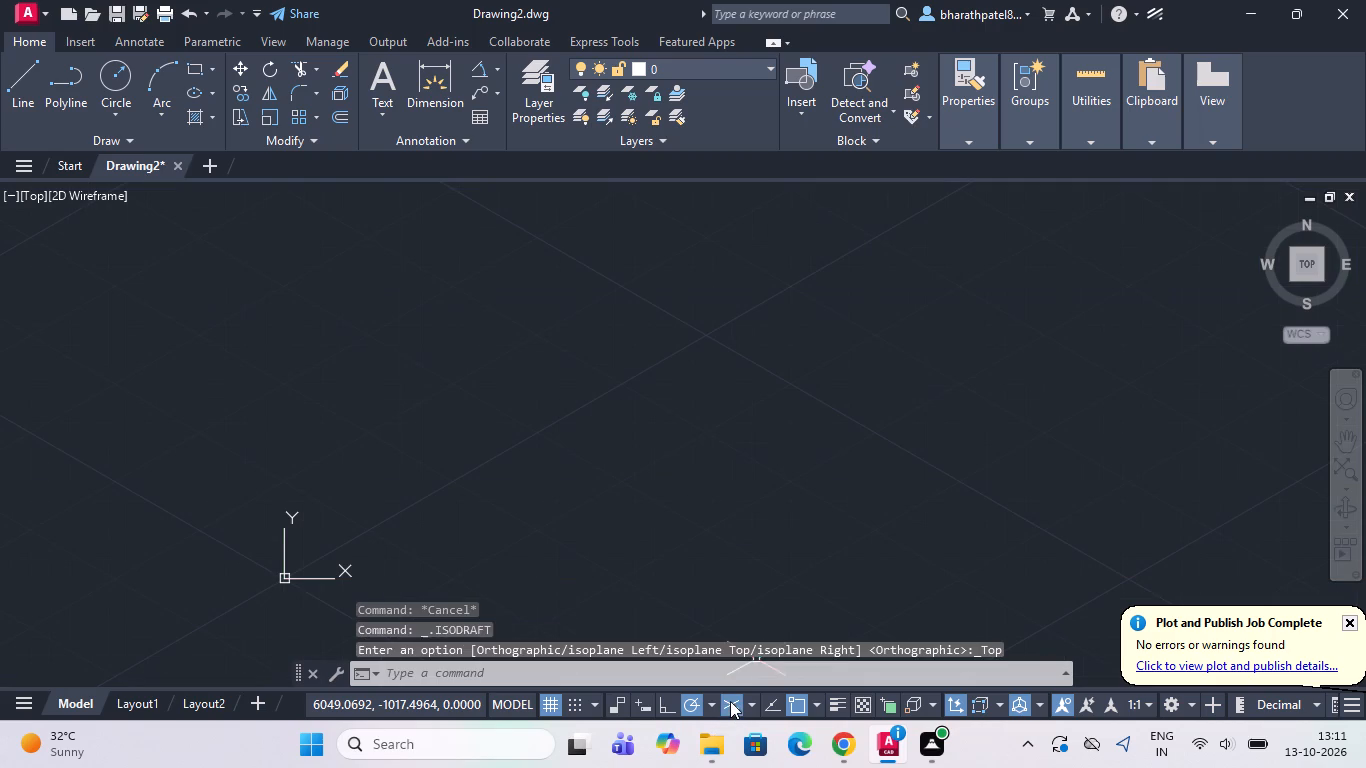
Run the LOGFILEON command again to keep log file recording on.
{"action": "left_click", "coordinate": [733, 675]}
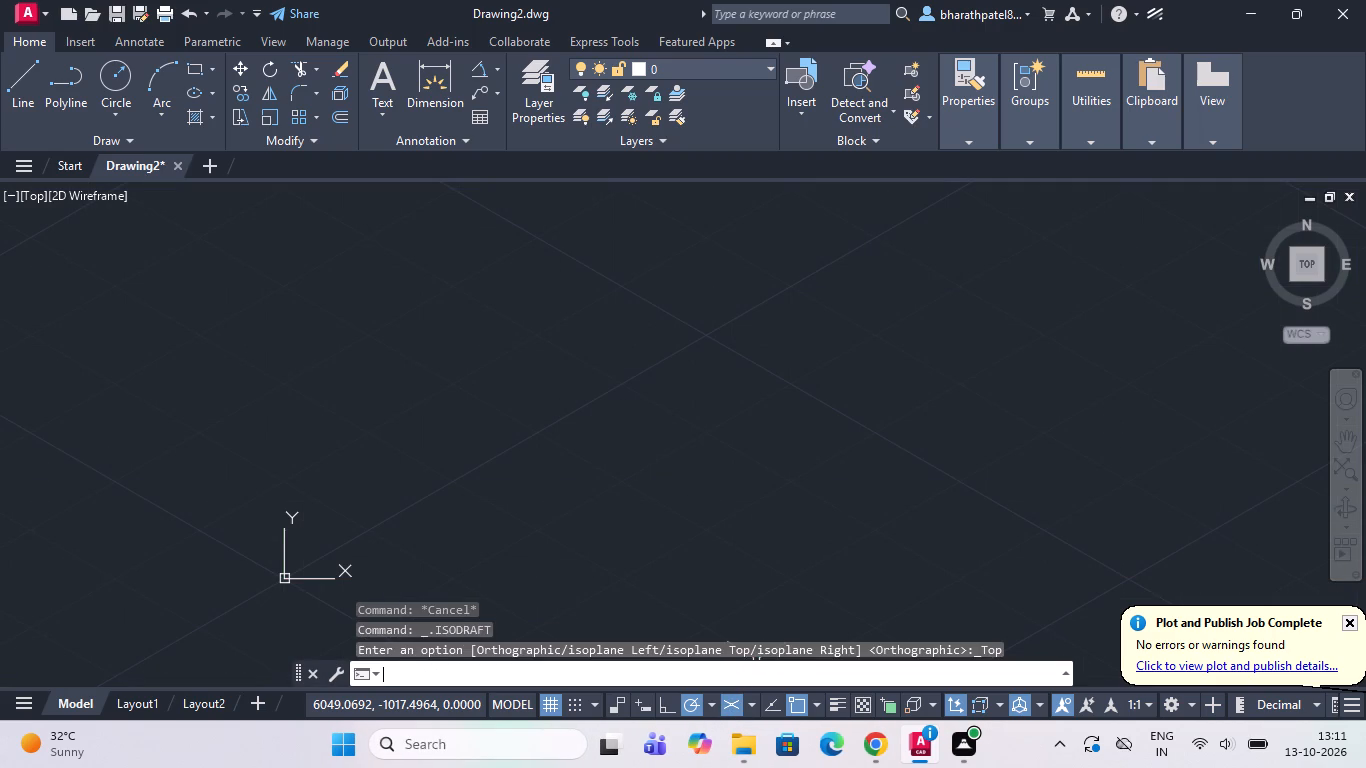
{"action": "type", "text": "lo"}
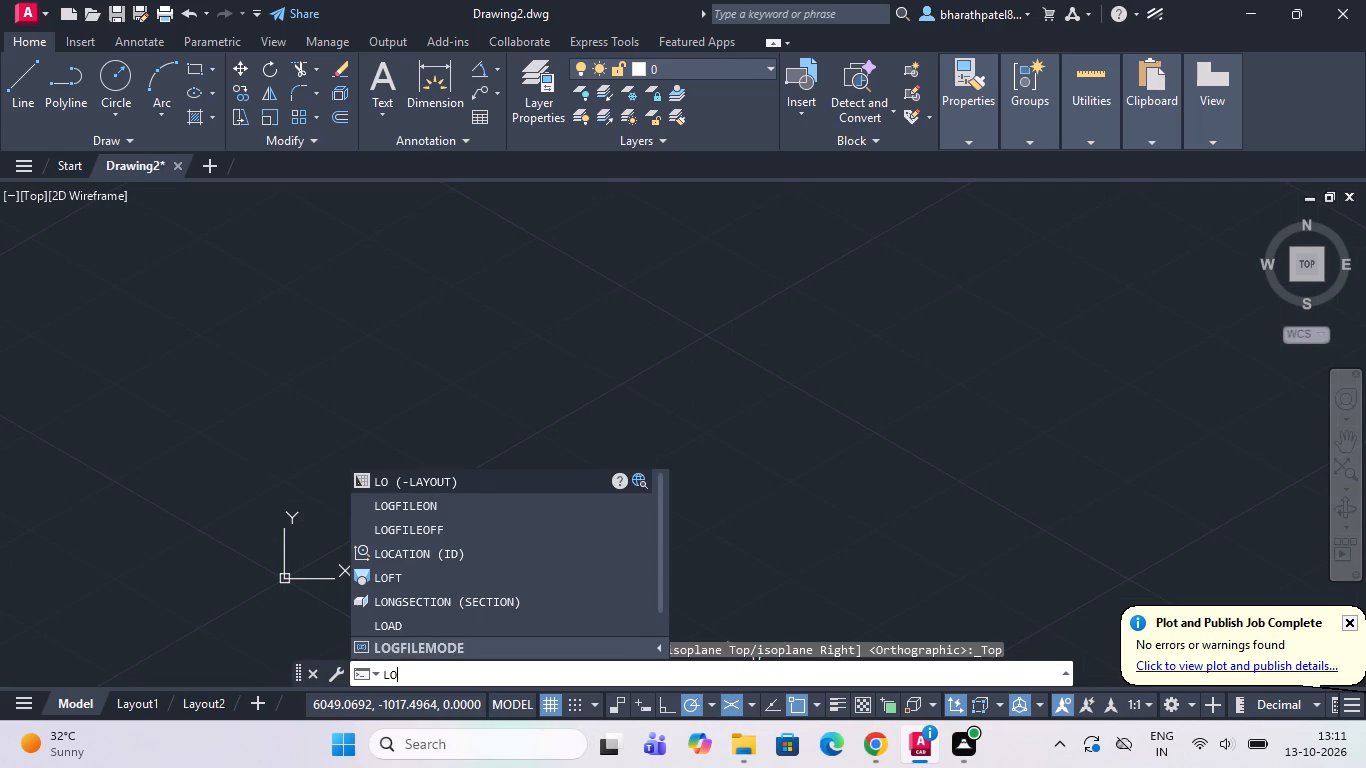
{"action": "key", "text": "g"}
{"action": "key", "text": "Return"}
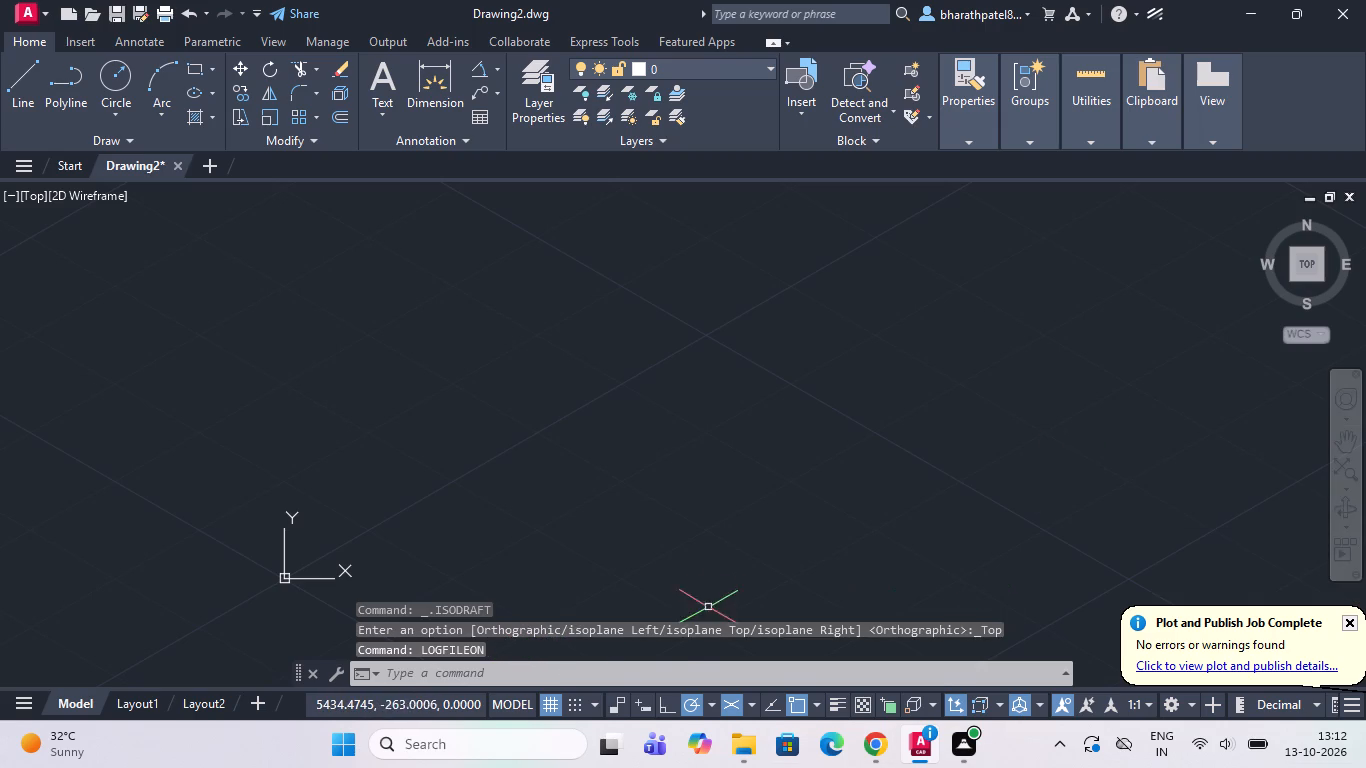
{"action": "left_click", "coordinate": [667, 670]}
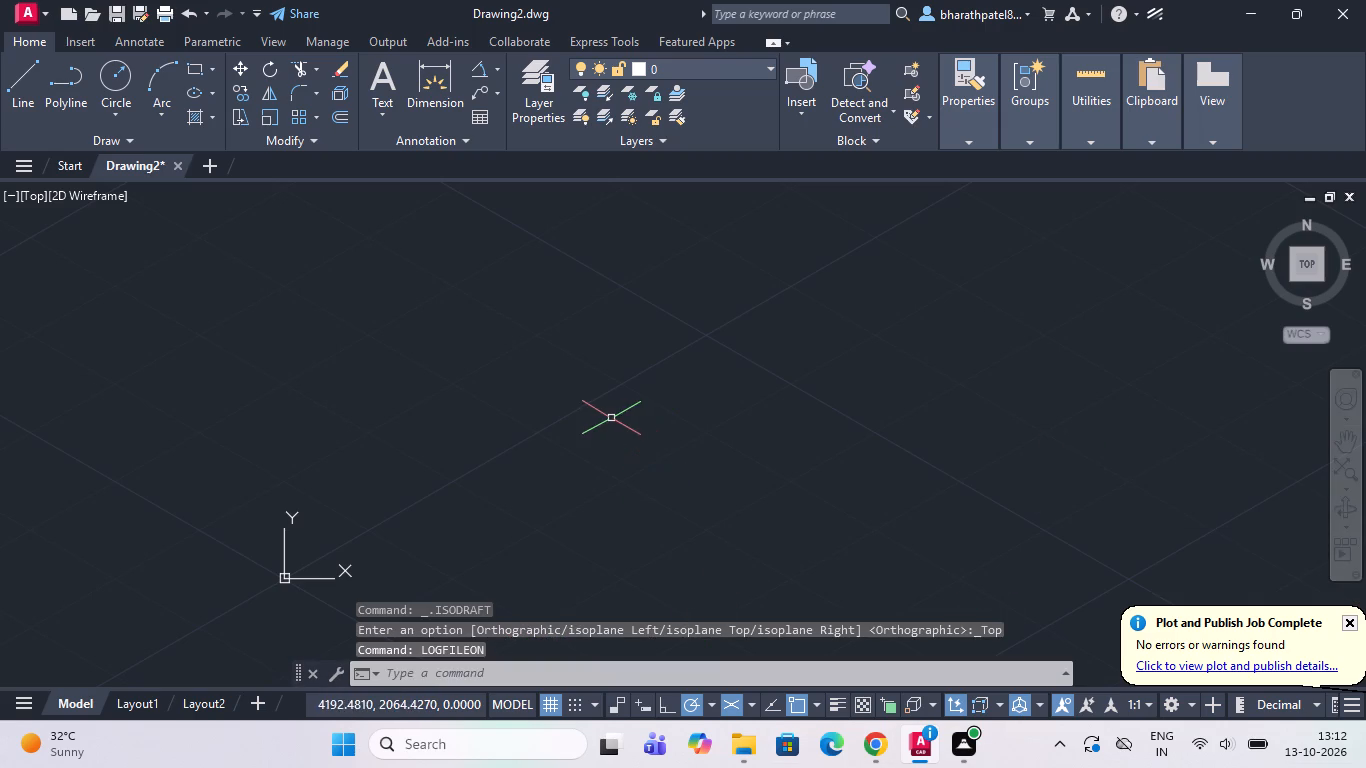
Draw a single line 100 units long at 330° from a freely chosen start point in the empty drawing.
{"action": "left_click", "coordinate": [21, 77]}
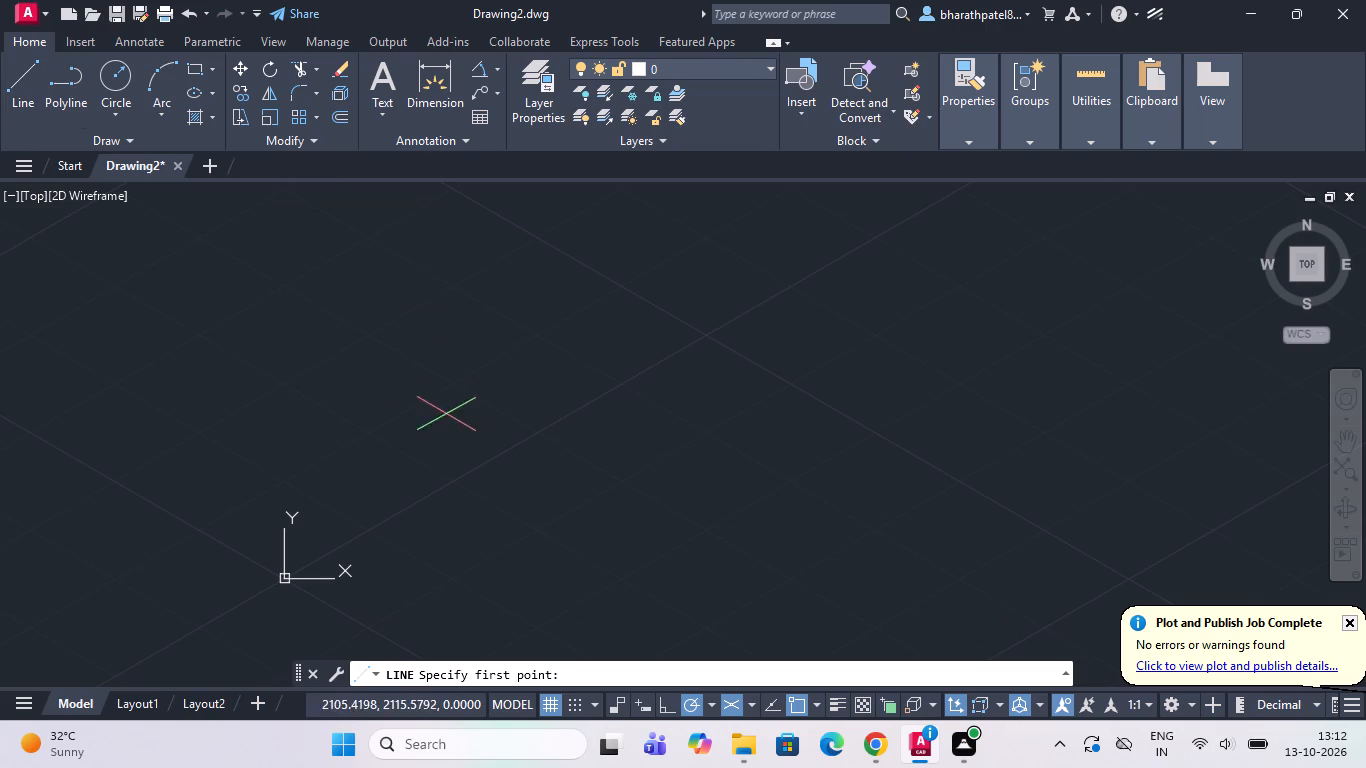
{"action": "scroll", "coordinate": [280, 440], "scroll_direction": "down", "scroll_amount": 2}
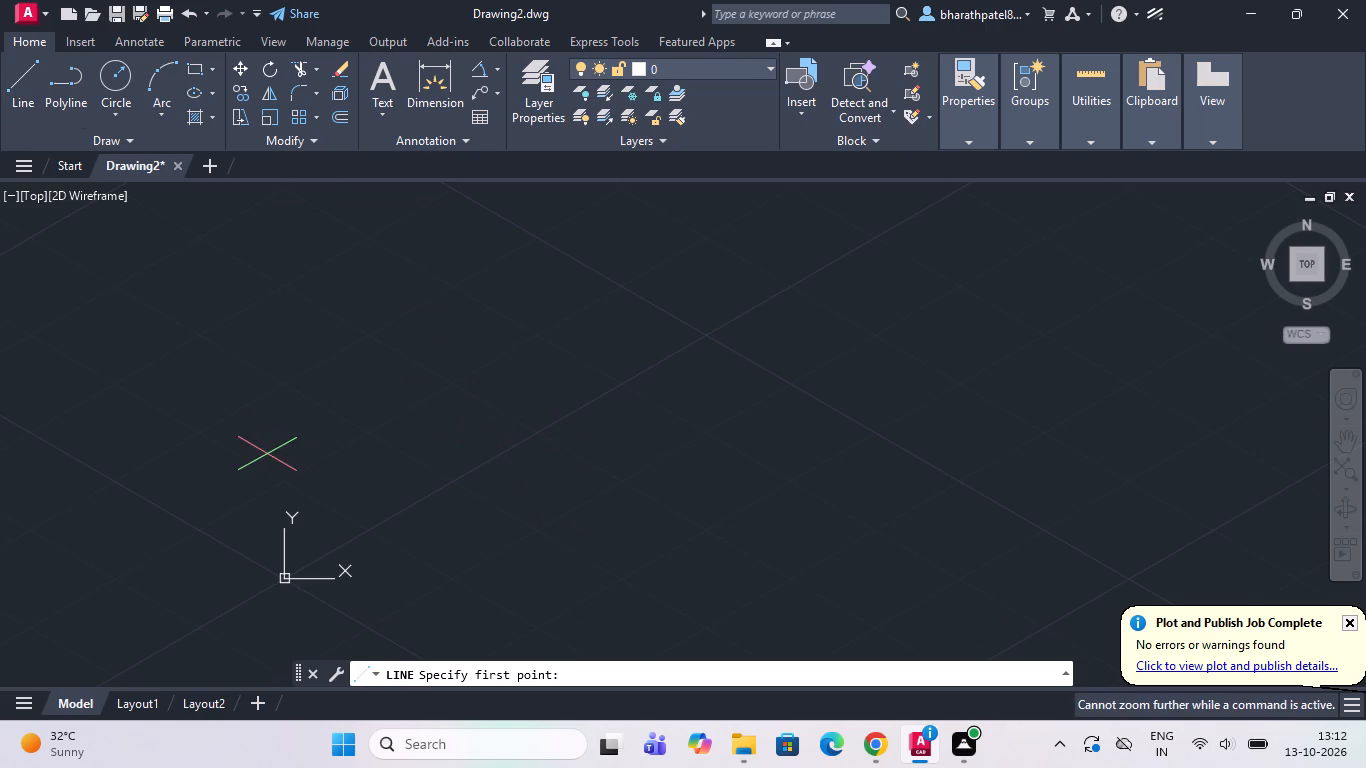
{"action": "scroll", "coordinate": [267, 454], "scroll_direction": "down", "scroll_amount": 1}
{"action": "scroll", "coordinate": [404, 410], "scroll_direction": "down", "scroll_amount": 2}
{"action": "scroll", "coordinate": [432, 436], "scroll_direction": "up", "scroll_amount": 3}
{"action": "scroll", "coordinate": [441, 419], "scroll_direction": "down", "scroll_amount": 3}
{"action": "scroll", "coordinate": [444, 431], "scroll_direction": "up", "scroll_amount": 2}
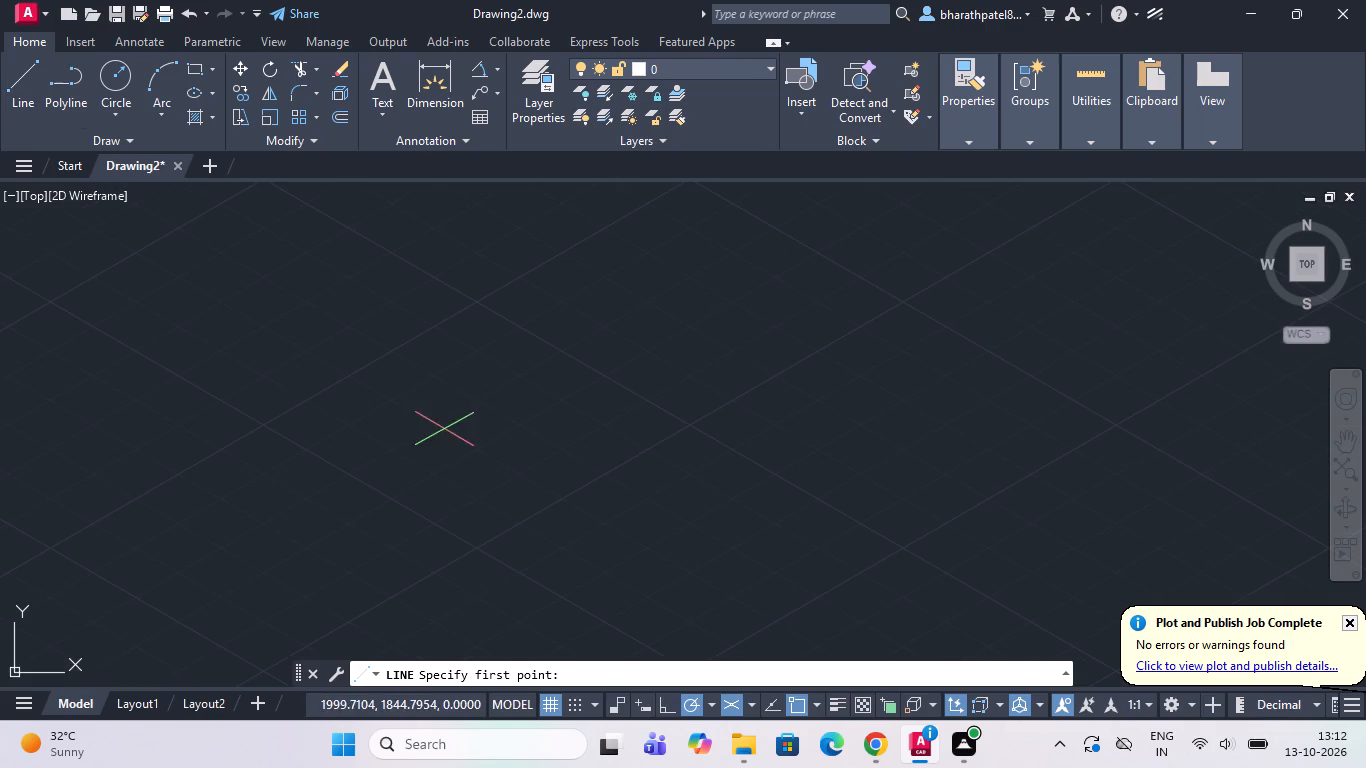
{"action": "left_click", "coordinate": [424, 461]}
{"action": "scroll", "coordinate": [585, 438], "scroll_direction": "down", "scroll_amount": 1}
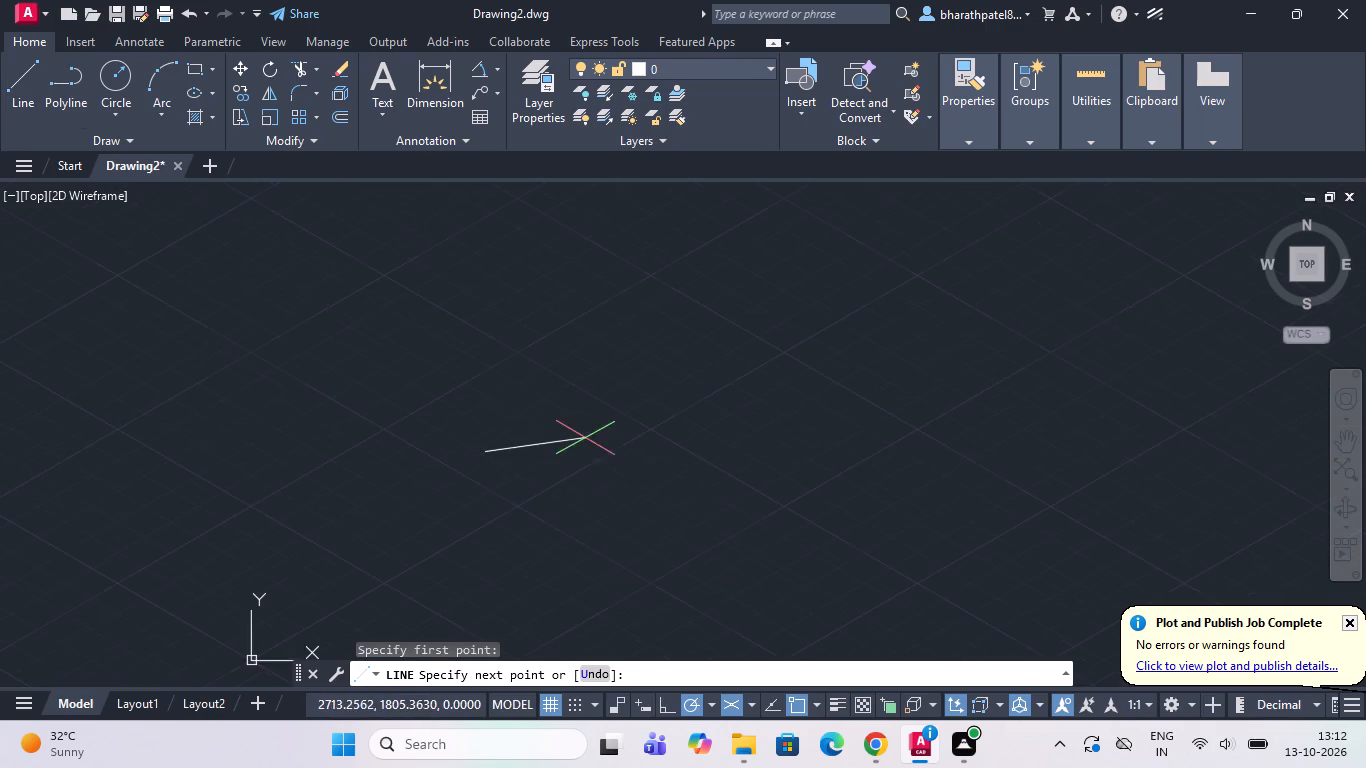
{"action": "scroll", "coordinate": [579, 488], "scroll_direction": "up", "scroll_amount": 3}
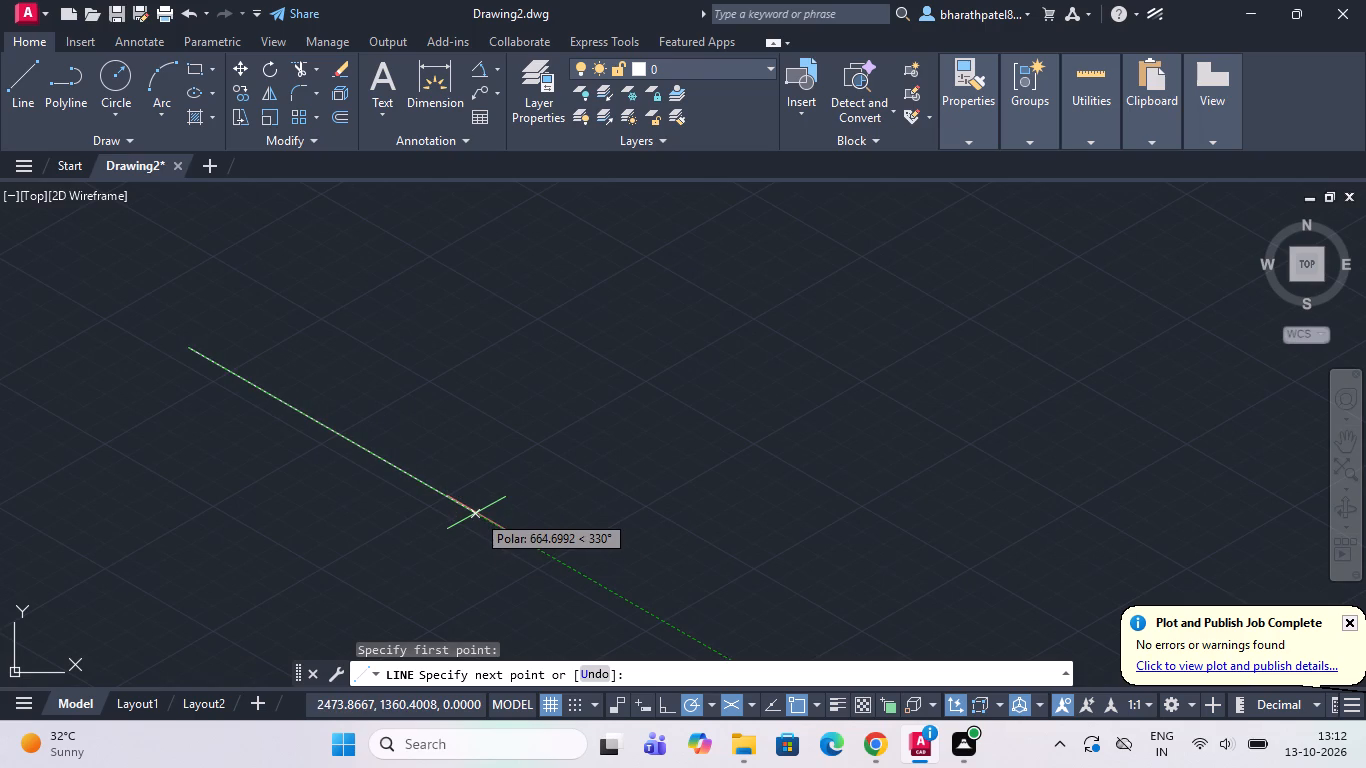
{"action": "type", "text": "100"}
{"action": "key", "text": "Return"}
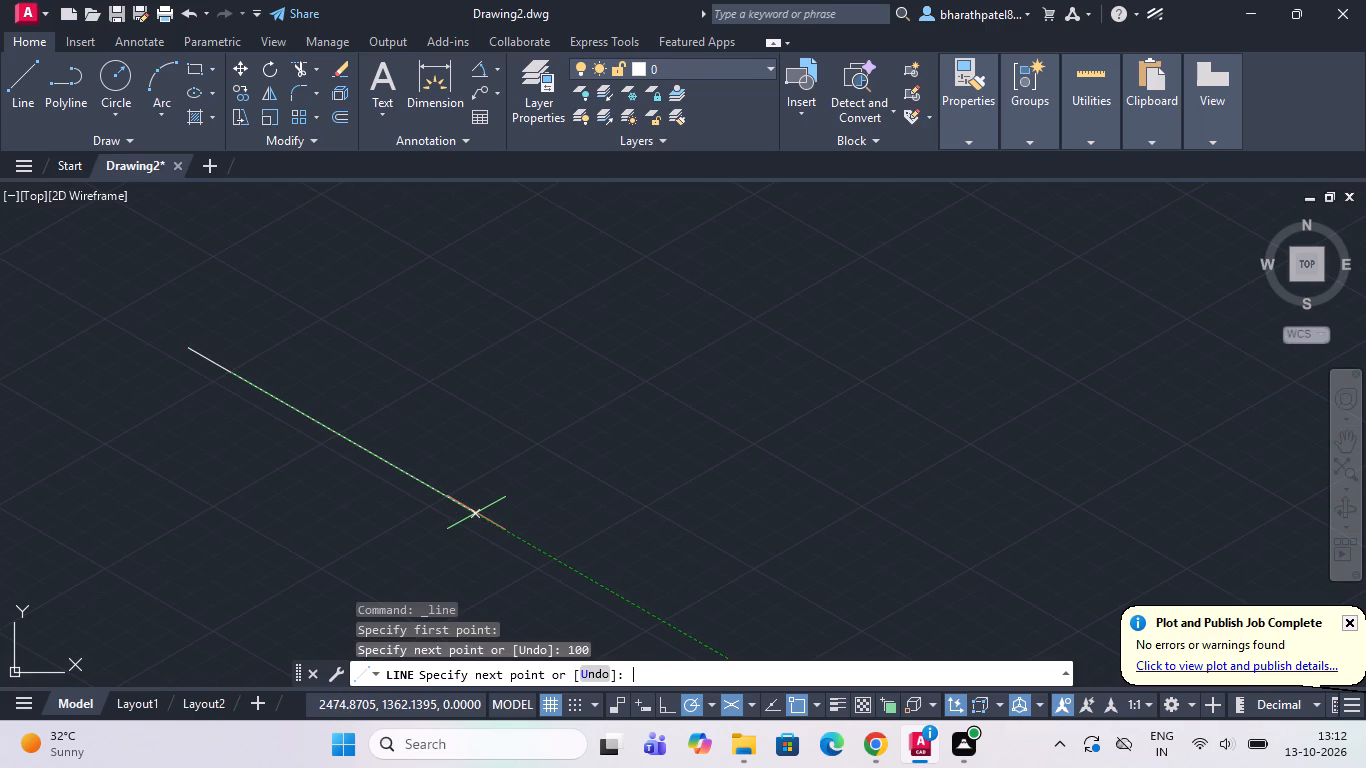
{"action": "scroll", "coordinate": [240, 355], "scroll_direction": "up", "scroll_amount": 1}
{"action": "scroll", "coordinate": [242, 363], "scroll_direction": "down", "scroll_amount": 1}
{"action": "scroll", "coordinate": [174, 360], "scroll_direction": "up", "scroll_amount": 1}
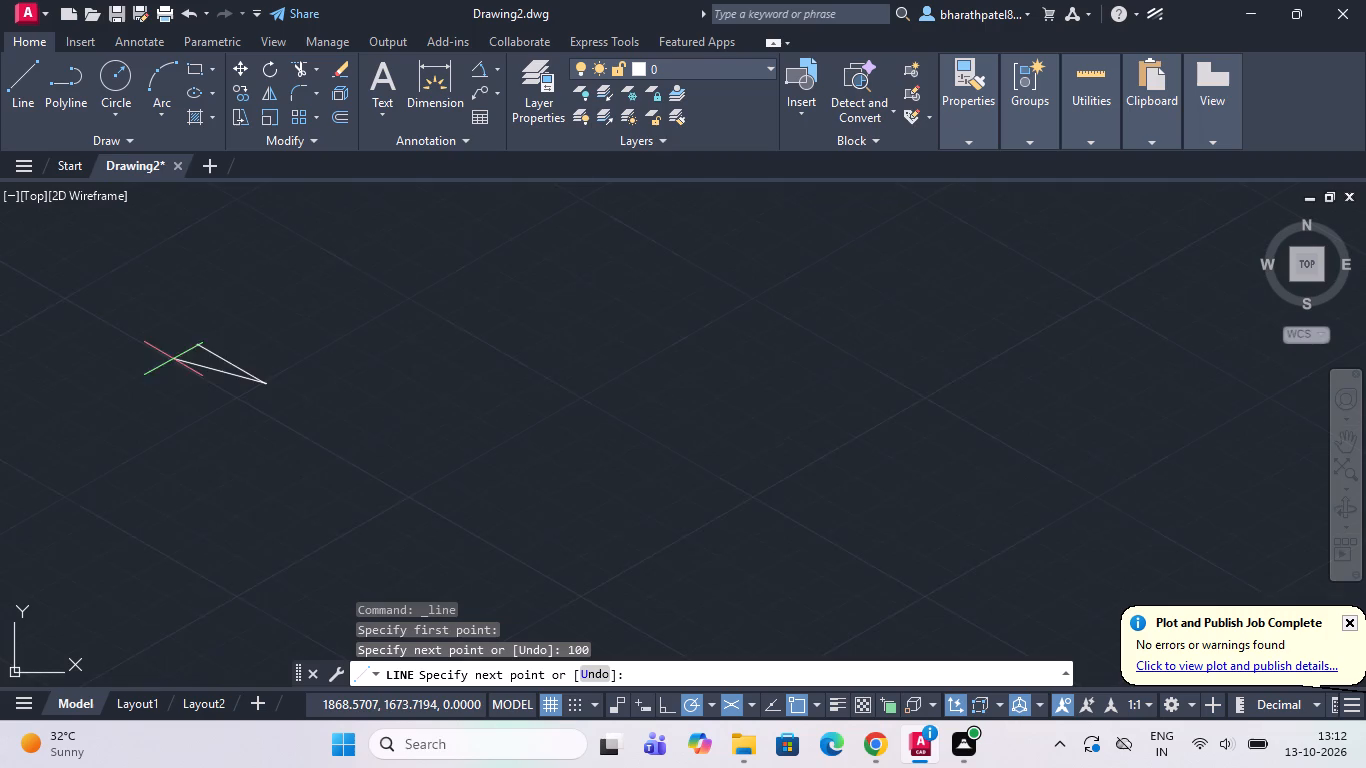
{"action": "scroll", "coordinate": [173, 359], "scroll_direction": "up", "scroll_amount": 4}
{"action": "scroll", "coordinate": [227, 372], "scroll_direction": "down", "scroll_amount": 2}
{"action": "scroll", "coordinate": [259, 367], "scroll_direction": "up", "scroll_amount": 3}
{"action": "scroll", "coordinate": [274, 377], "scroll_direction": "down", "scroll_amount": 2}
{"action": "key", "text": "Escape"}
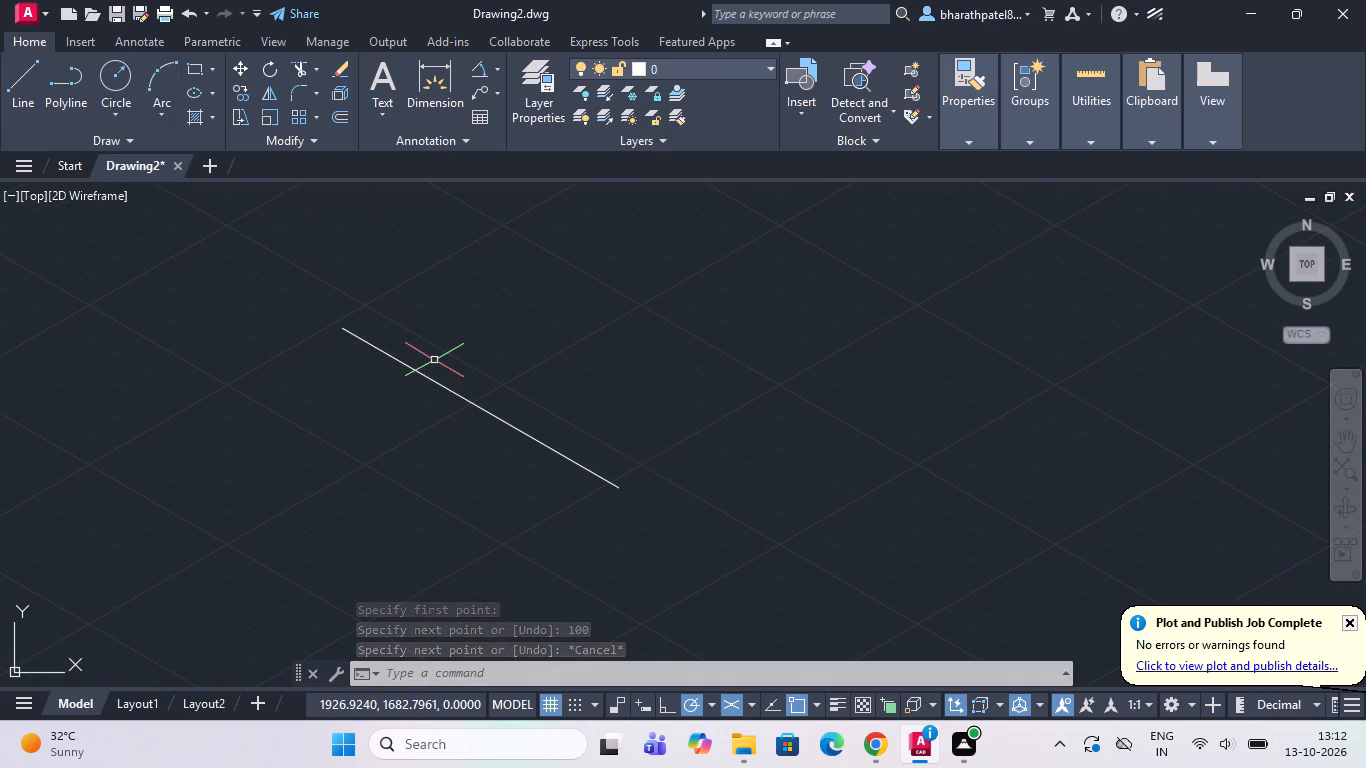
Switch to Isoplane Right while previewing an isocircle centred on the line's upper endpoint, leaving the ellipse undrawn.
{"action": "type", "text": "ell"}
{"action": "key", "text": "Return"}
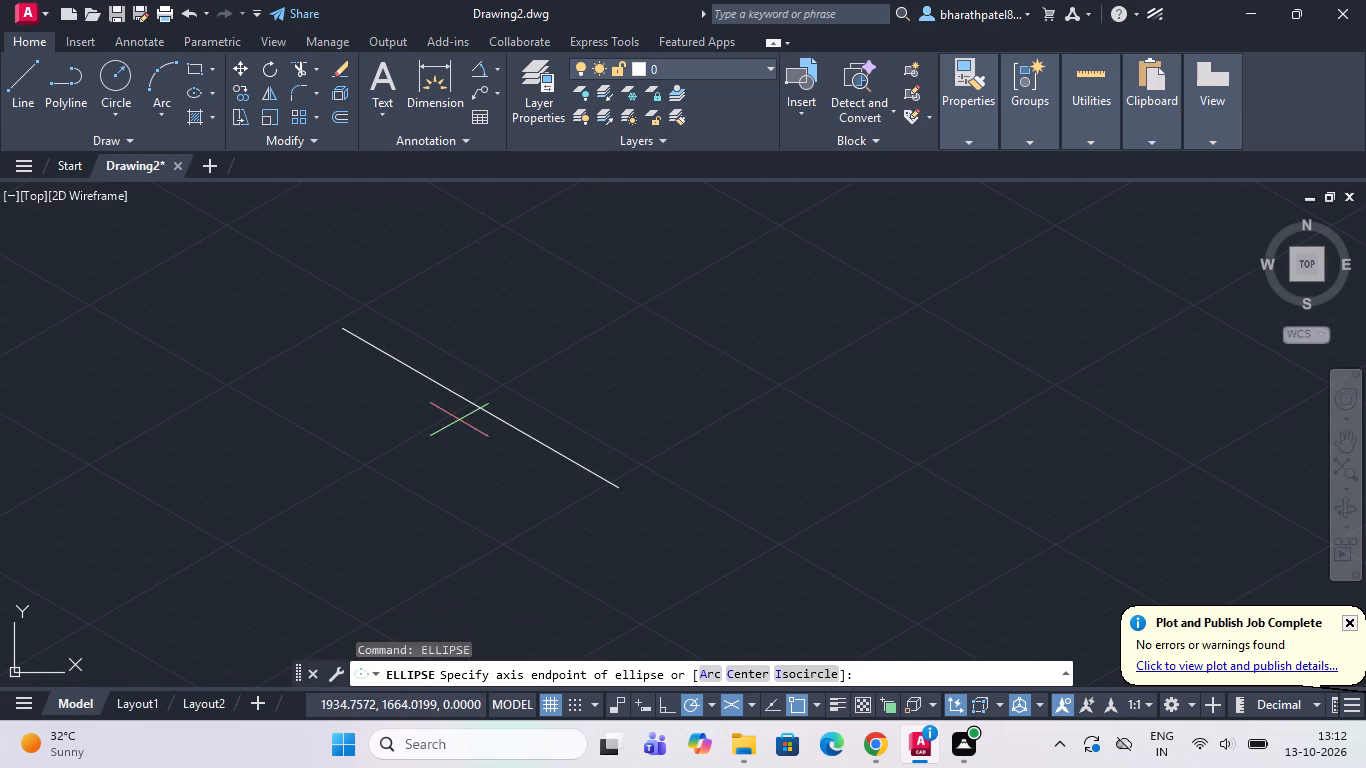
{"action": "left_click", "coordinate": [802, 677]}
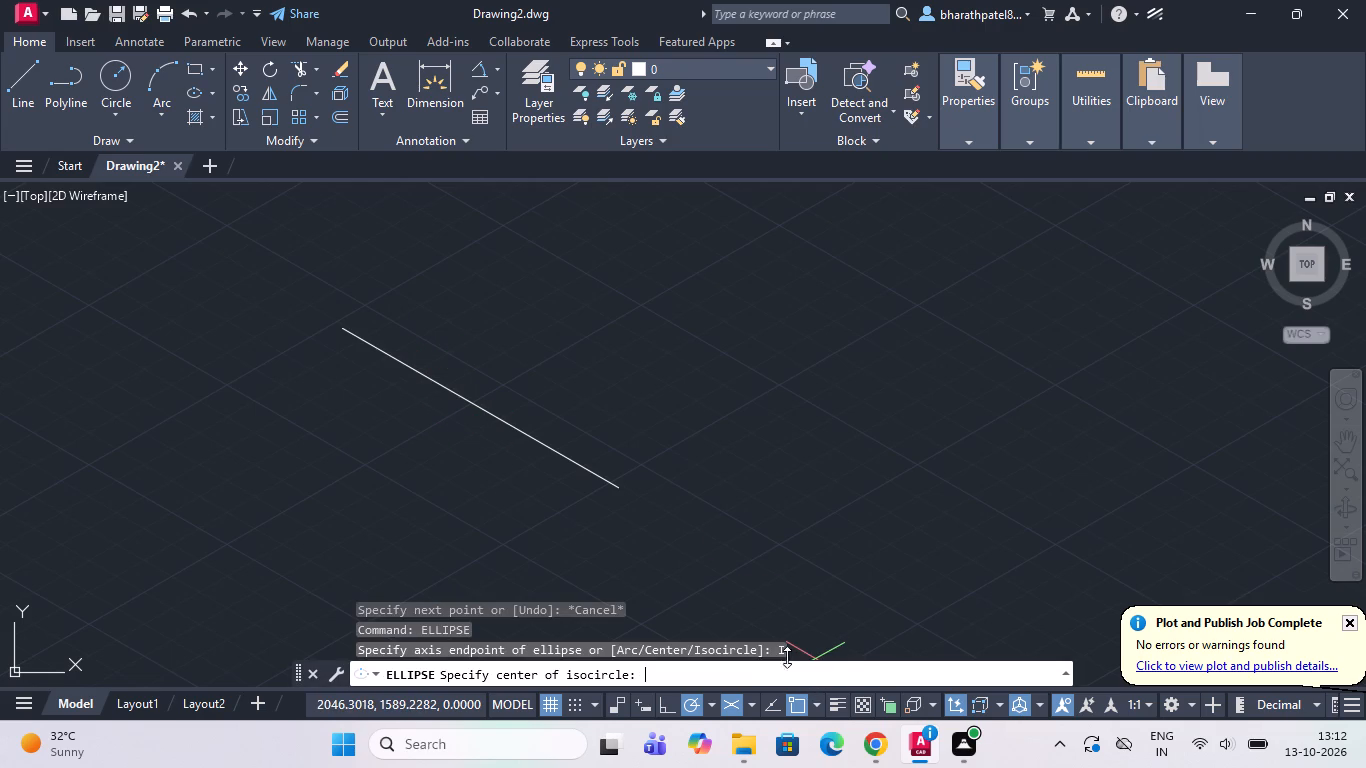
{"action": "left_click", "coordinate": [347, 327]}
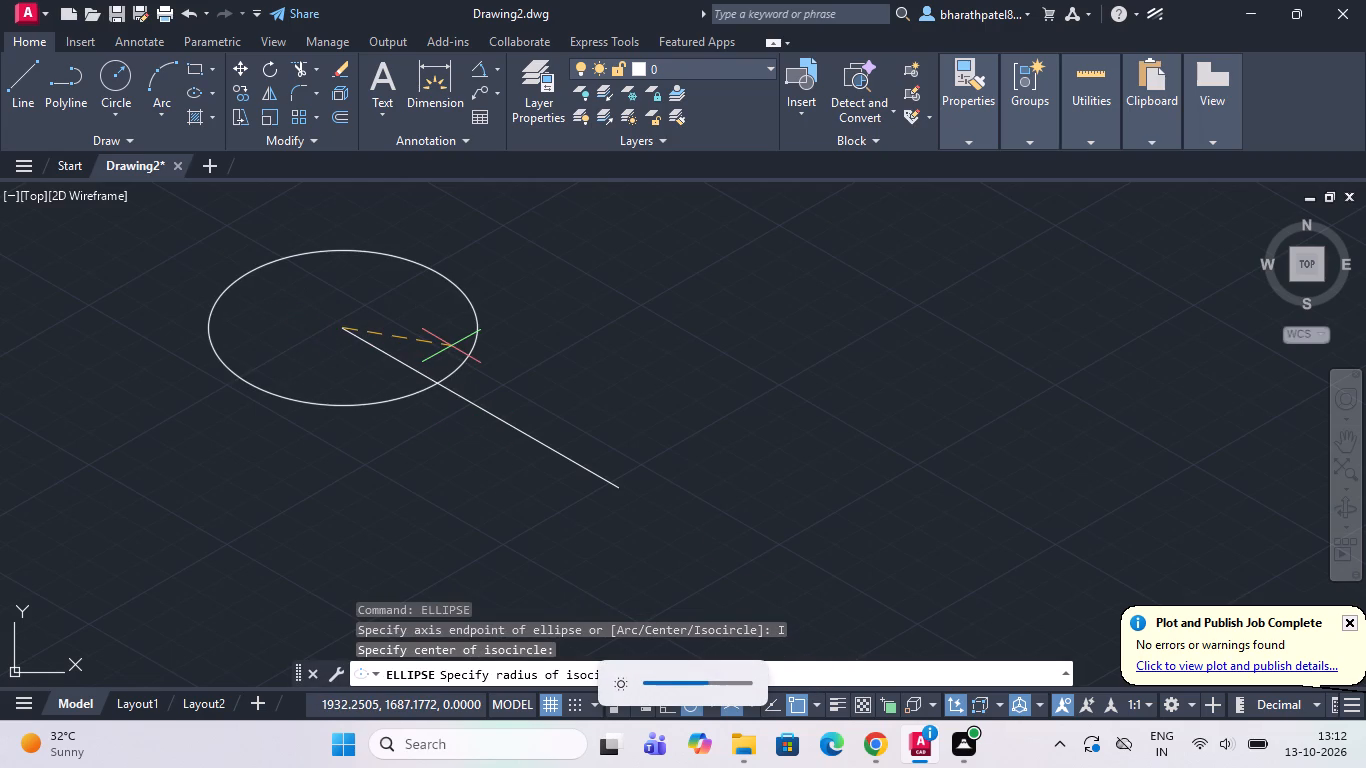
{"action": "key", "text": "F5"}
{"action": "key", "text": "F5"}
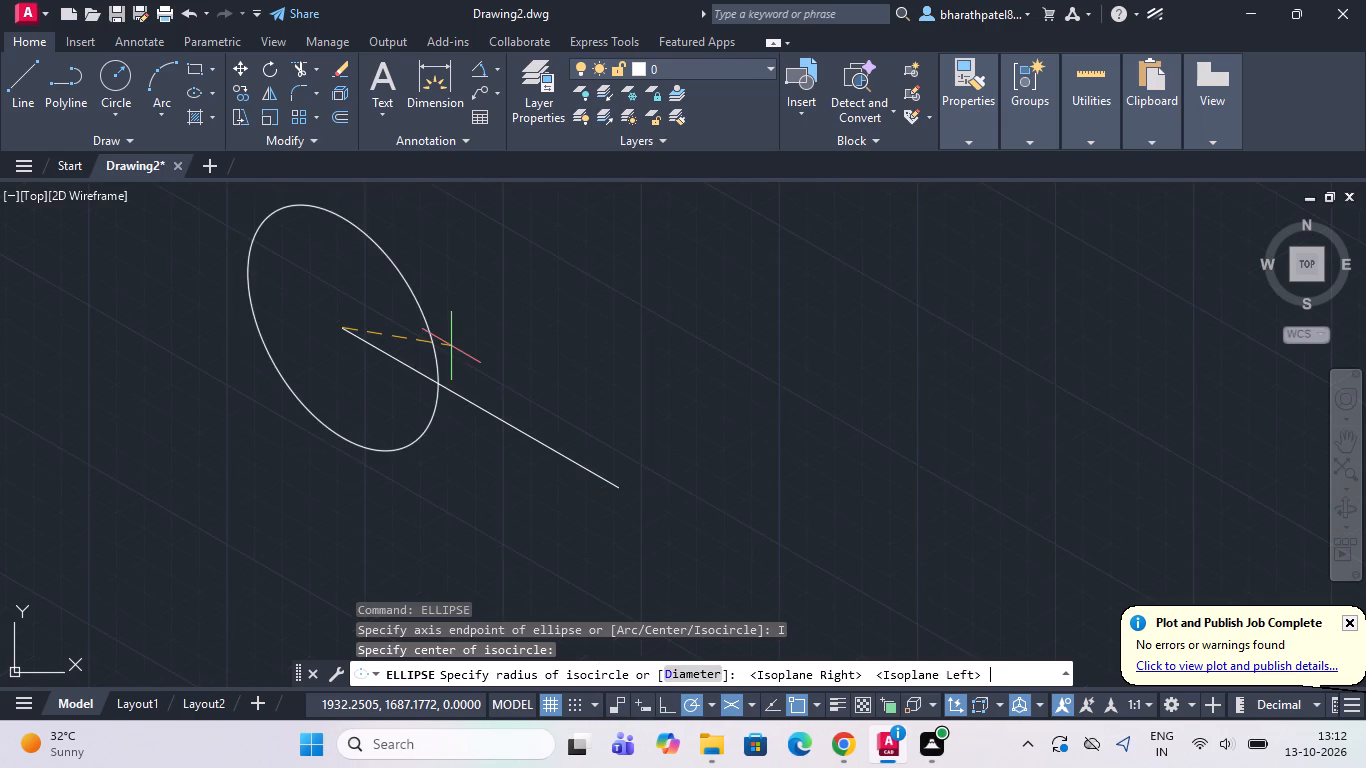
{"action": "key", "text": "F5"}
{"action": "key", "text": "F5"}
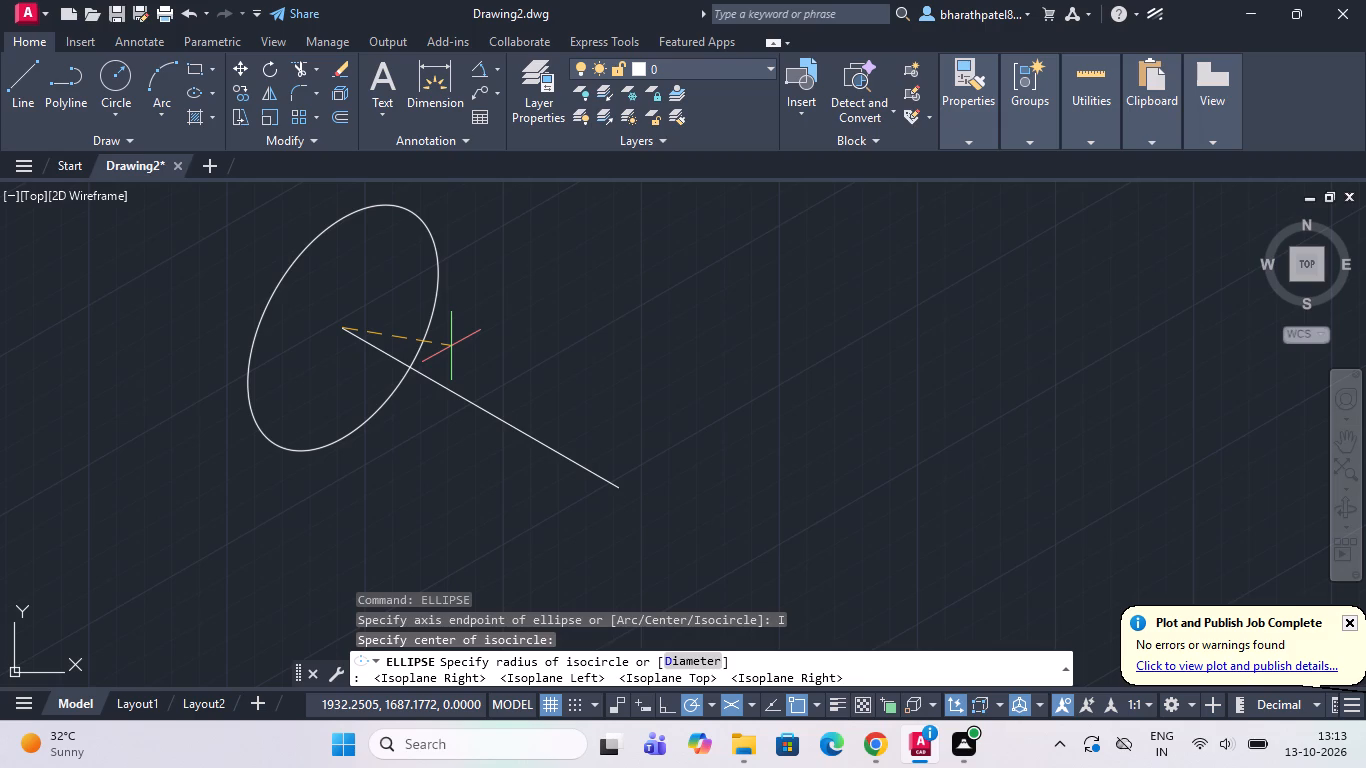
{"action": "key", "text": "Escape"}
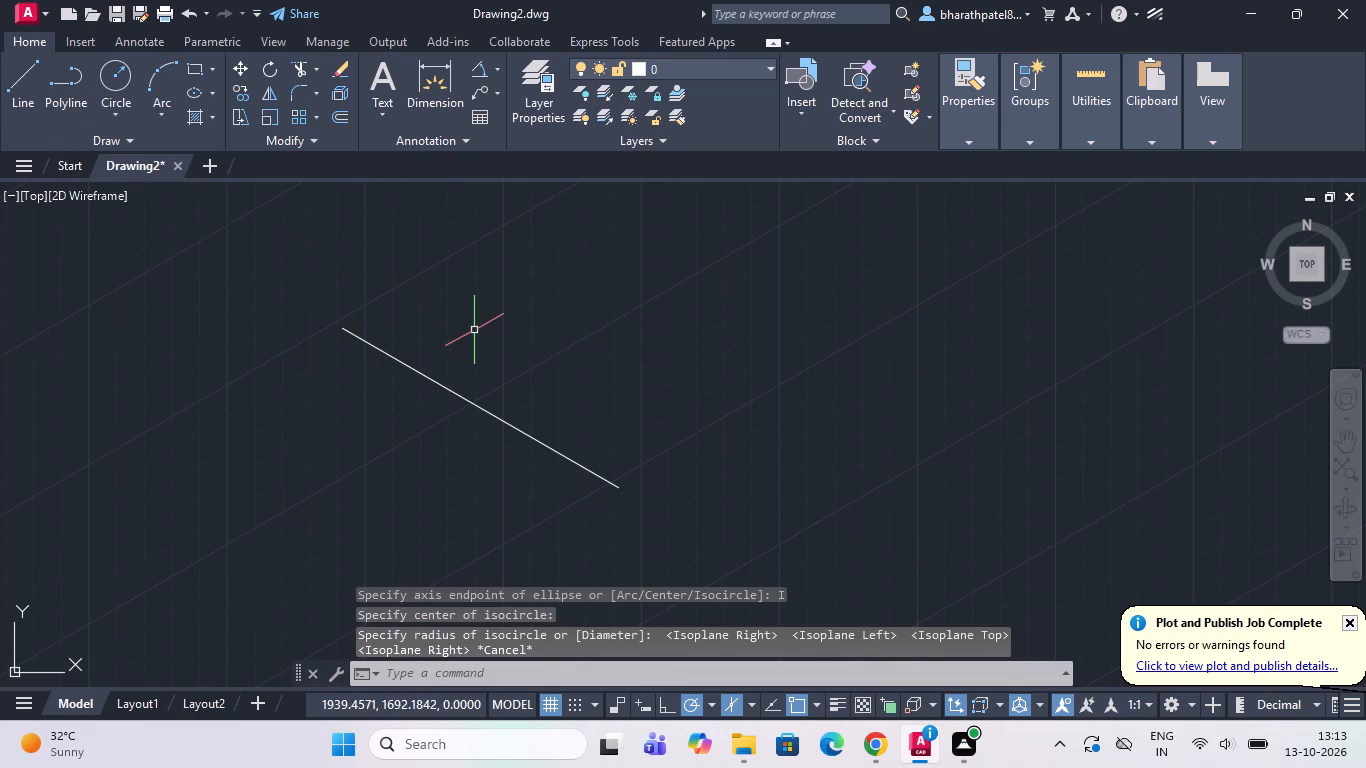
Draw an isocircle of diameter 100 on the right isoplane, centred on the line's upper endpoint.
{"action": "key", "text": "space"}
{"action": "left_click", "coordinate": [804, 676]}
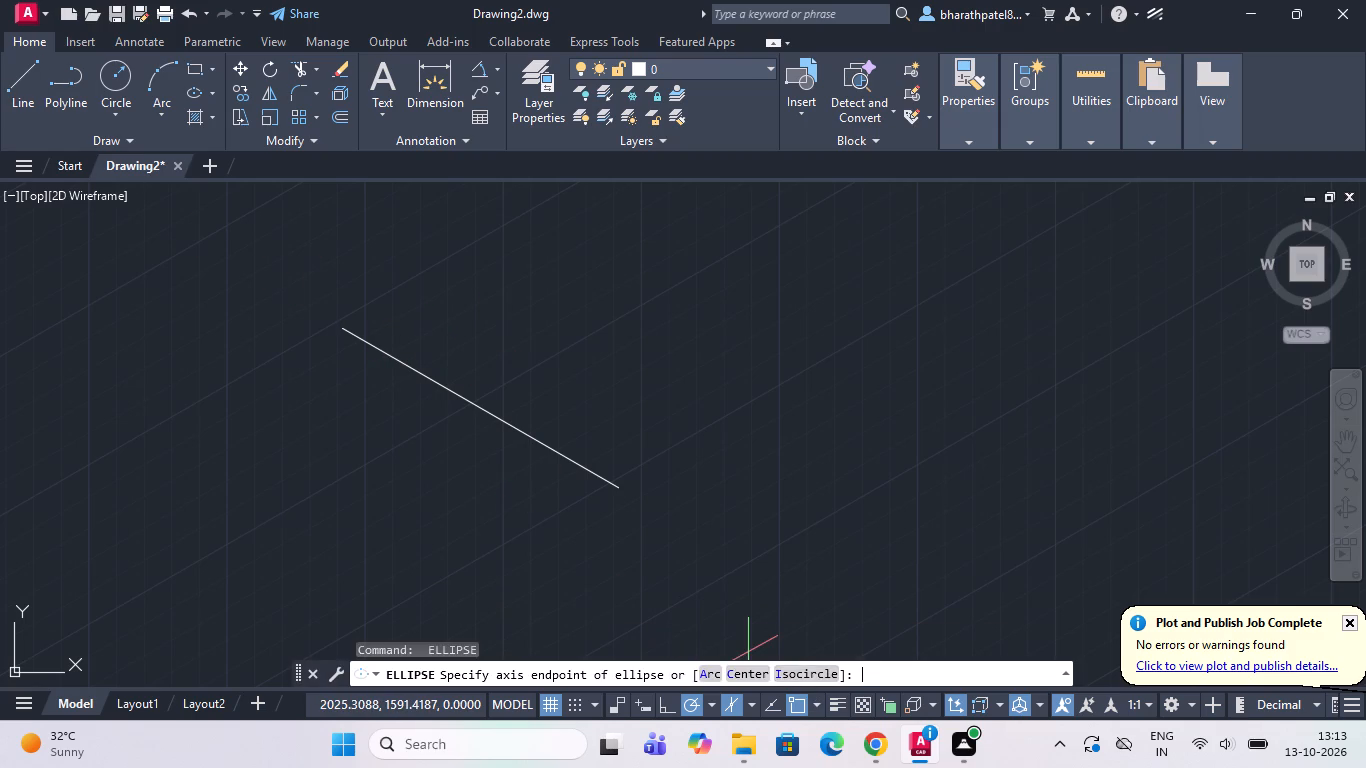
{"action": "left_click", "coordinate": [340, 329]}
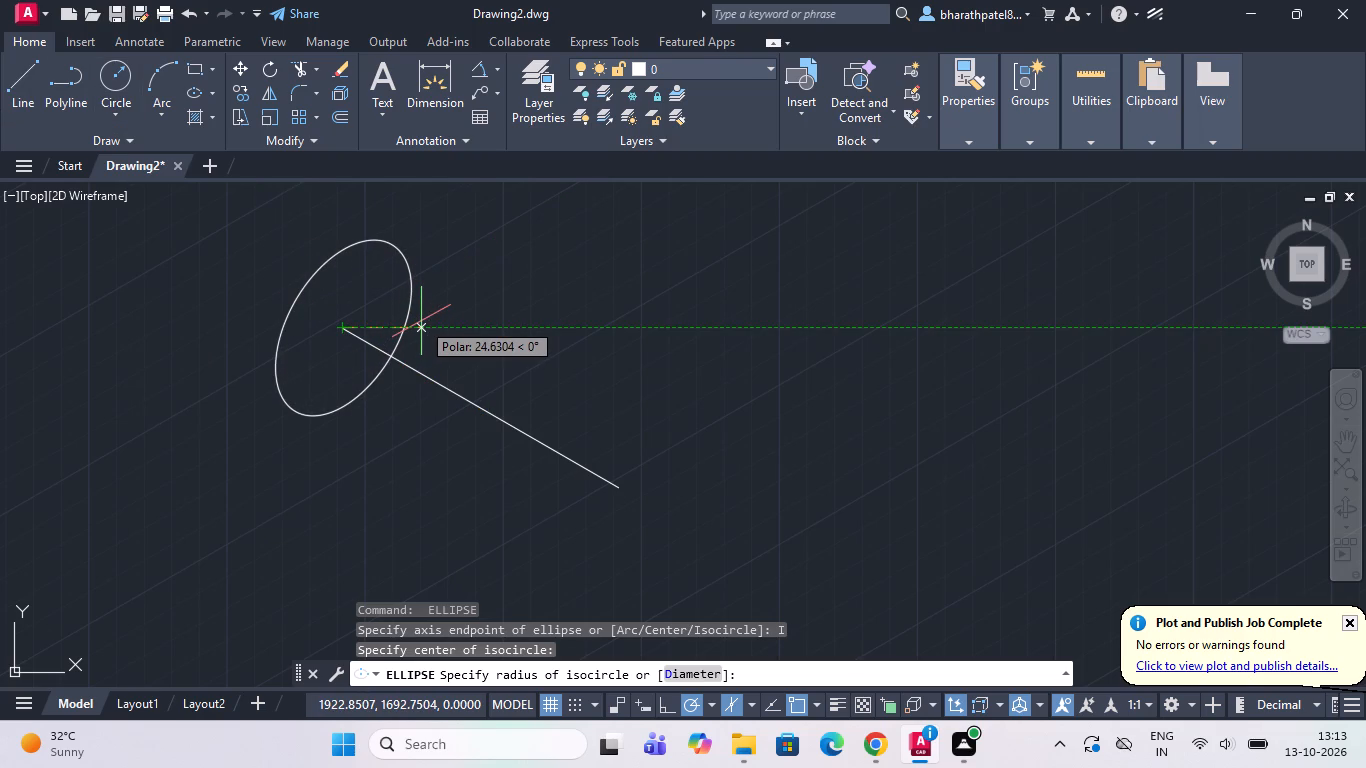
{"action": "left_click", "coordinate": [683, 671]}
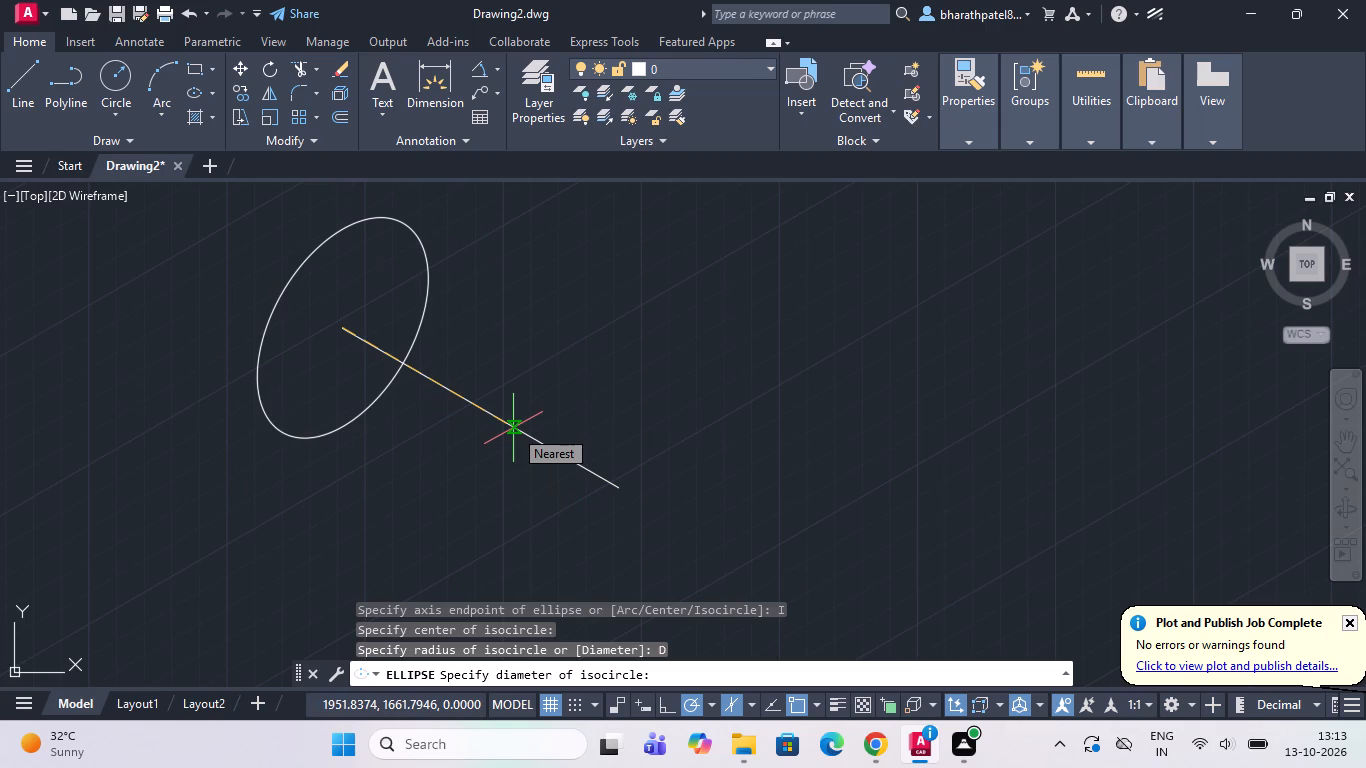
{"action": "type", "text": "100"}
{"action": "key", "text": "Return"}
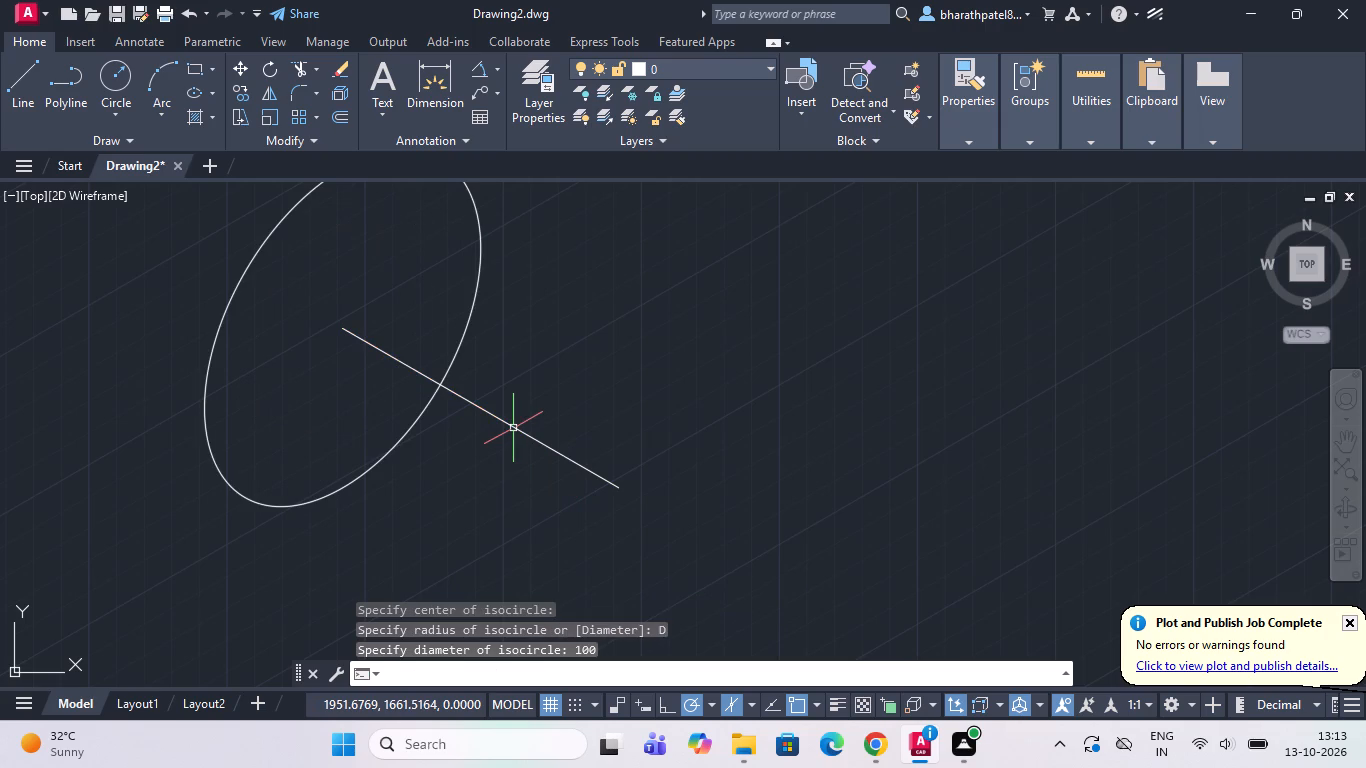
Draw an isocircle of diameter 50 on the right isoplane, centred on the axis line's lower endpoint.
{"action": "scroll", "coordinate": [512, 398], "scroll_direction": "down", "scroll_amount": 2}
{"action": "scroll", "coordinate": [519, 317], "scroll_direction": "up", "scroll_amount": 1}
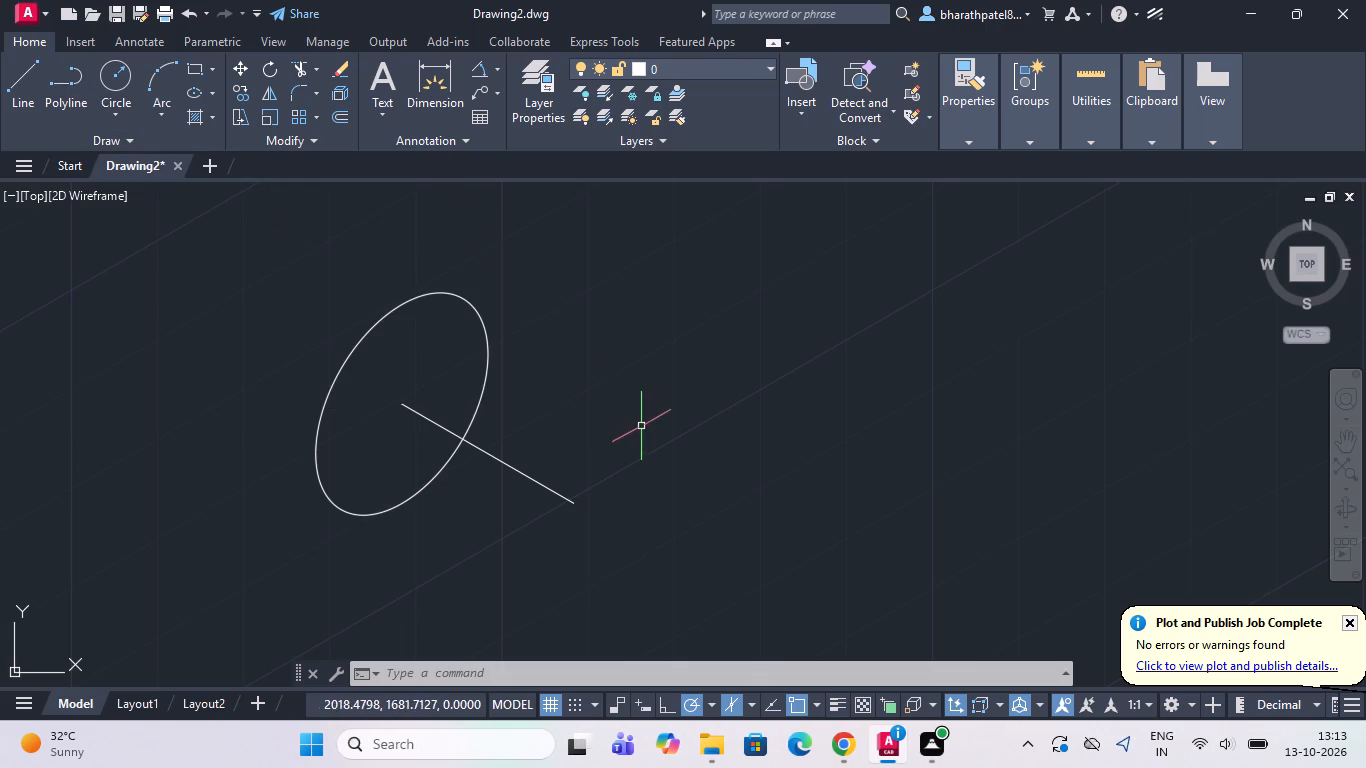
{"action": "key", "text": "space"}
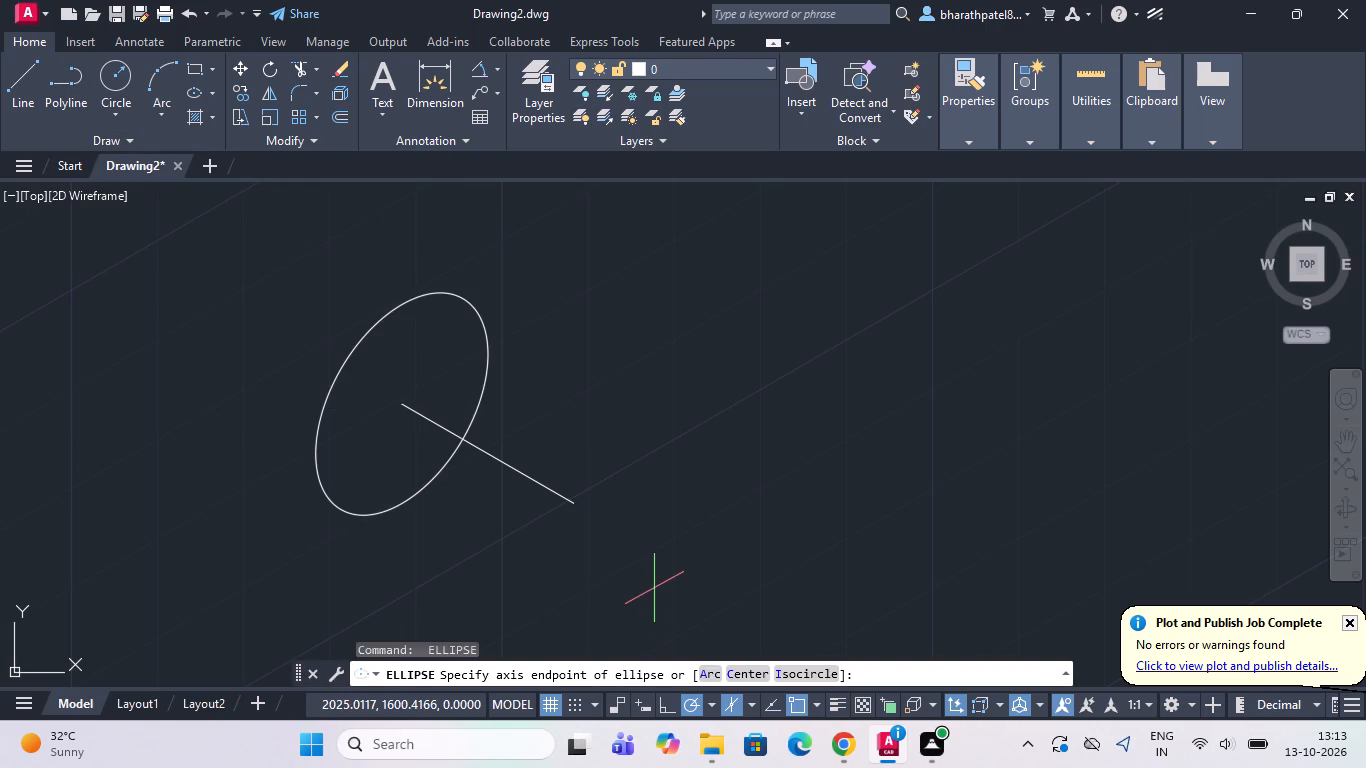
{"action": "left_click", "coordinate": [784, 671]}
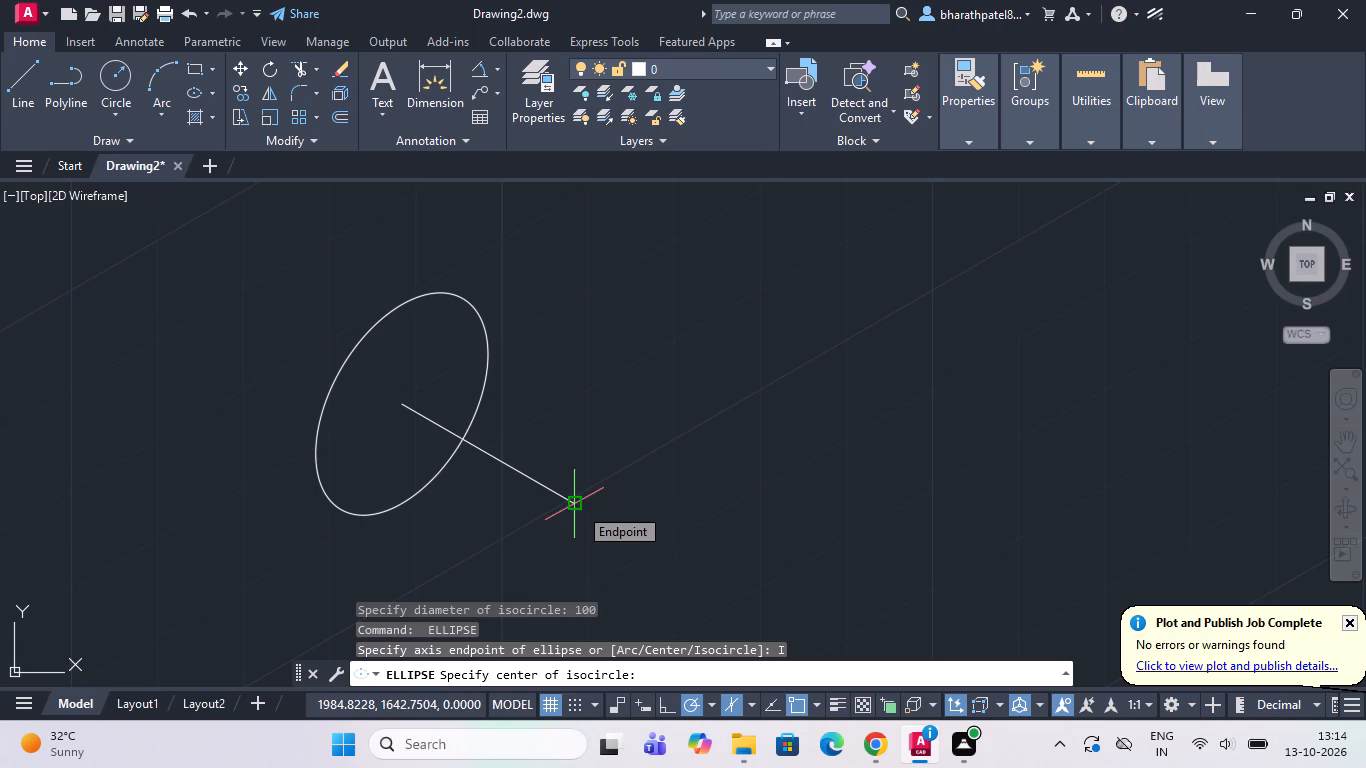
{"action": "left_click", "coordinate": [577, 506]}
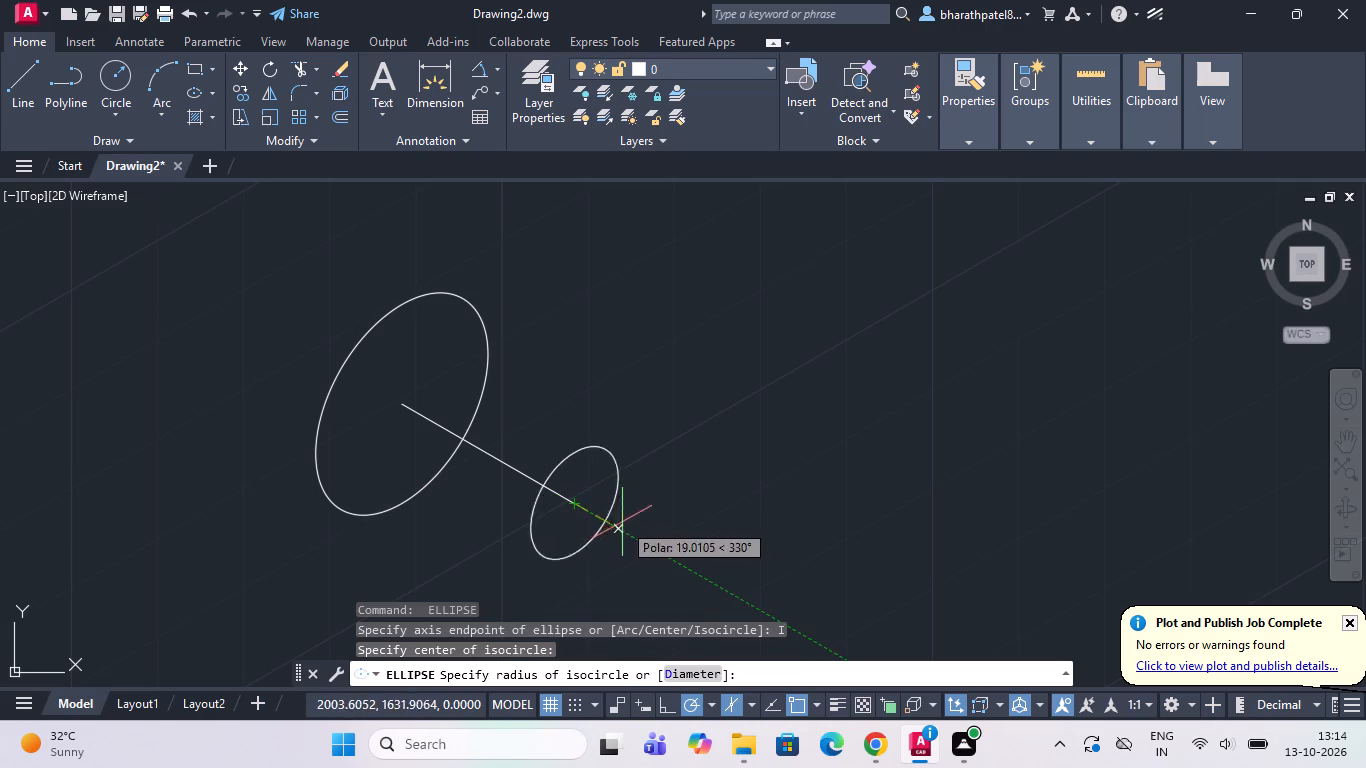
{"action": "left_click", "coordinate": [710, 673]}
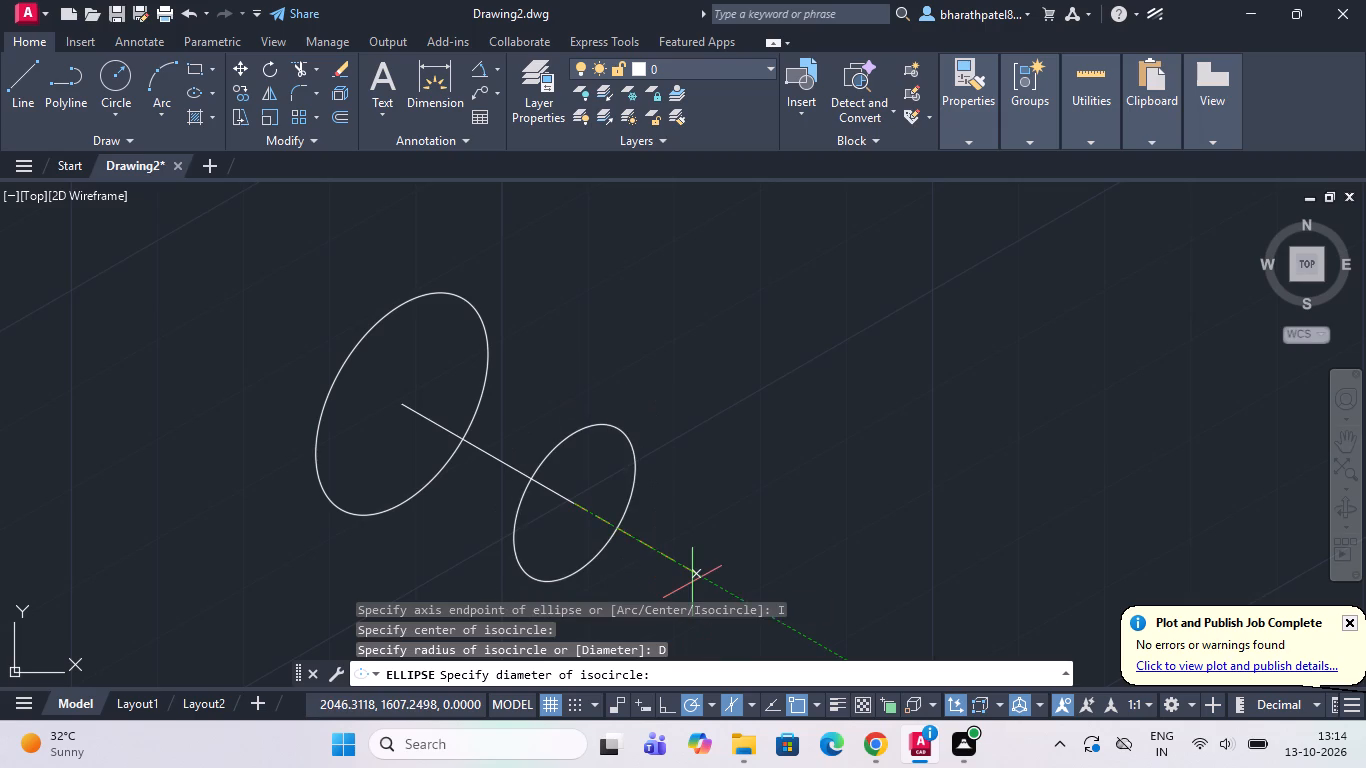
{"action": "type", "text": "50"}
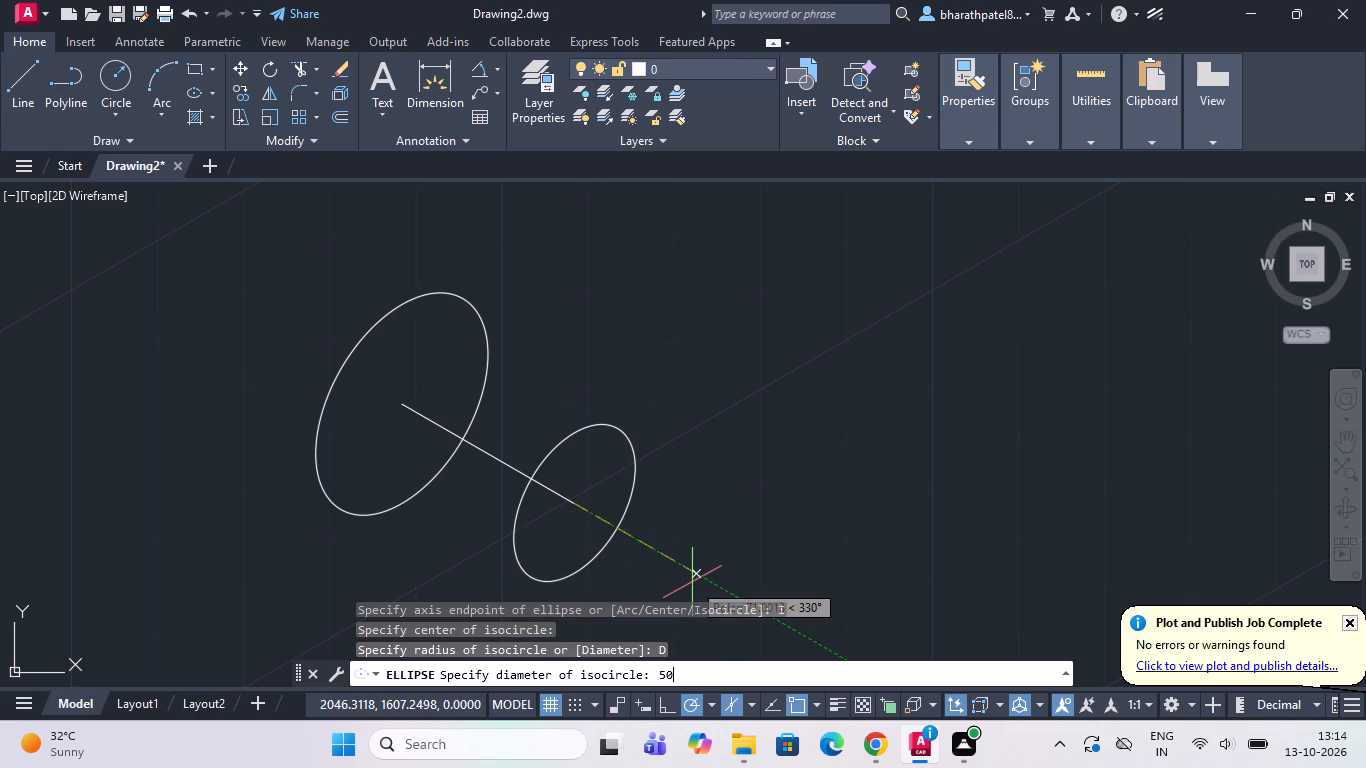
{"action": "key", "text": "Return"}
Draw a concentric isocircle of diameter 25 on the right isoplane, centred on the axis line's lower endpoint.
{"action": "scroll", "coordinate": [502, 430], "scroll_direction": "down", "scroll_amount": 2}
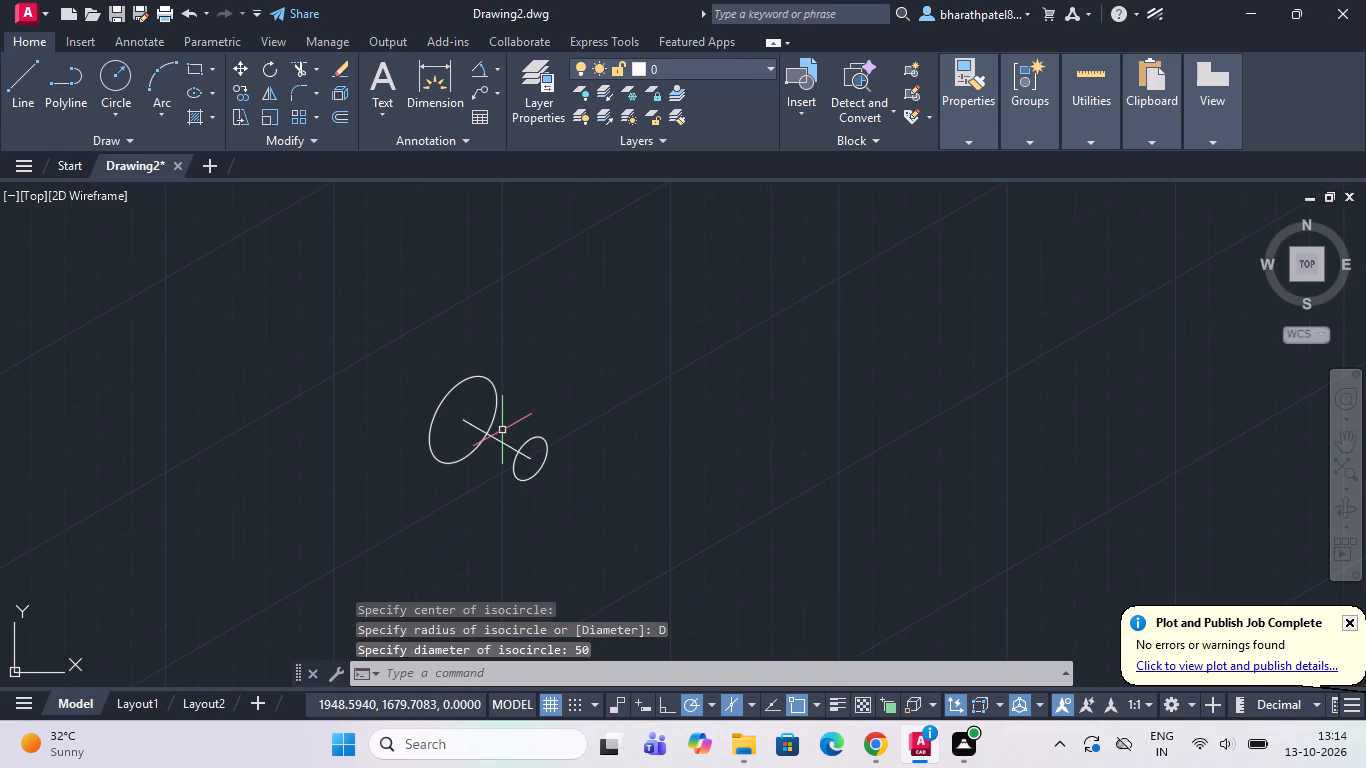
{"action": "scroll", "coordinate": [519, 488], "scroll_direction": "up", "scroll_amount": 1}
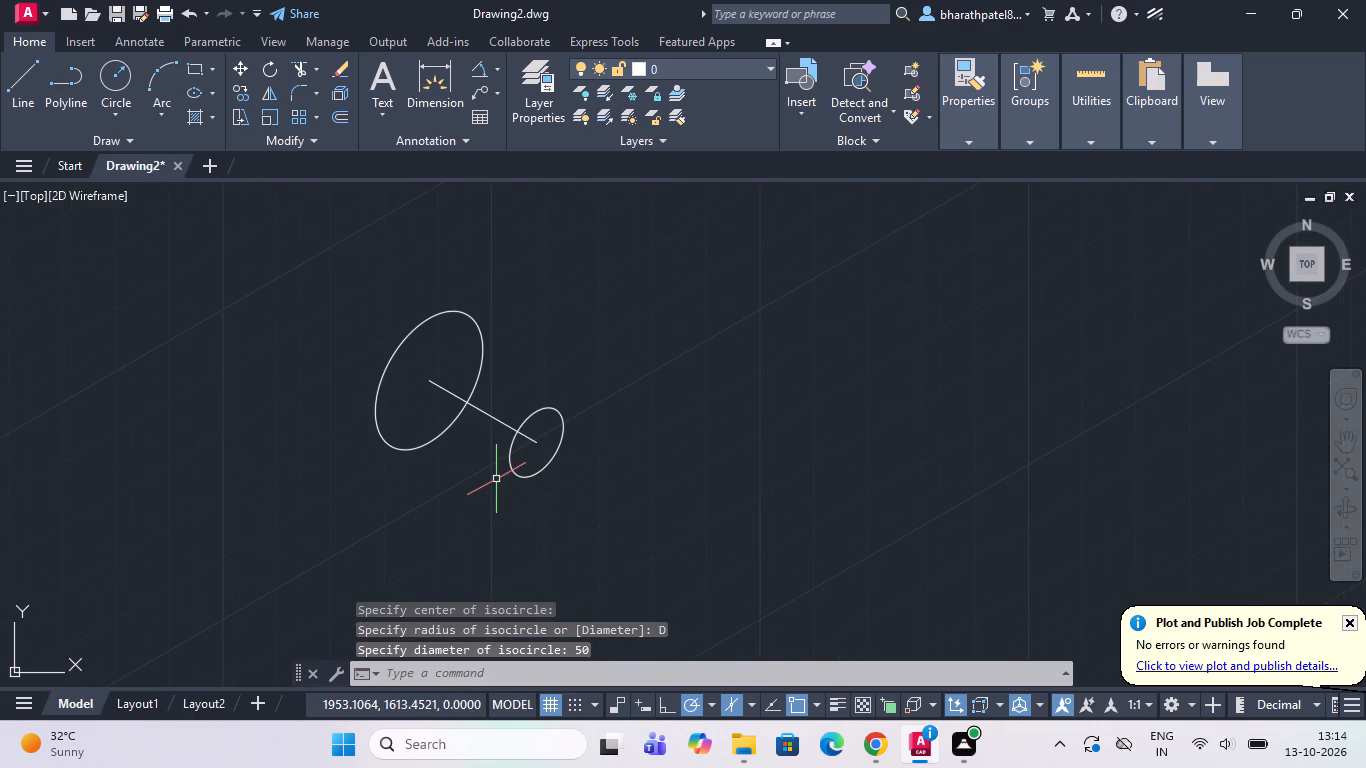
{"action": "scroll", "coordinate": [492, 470], "scroll_direction": "up", "scroll_amount": 2}
{"action": "scroll", "coordinate": [492, 470], "scroll_direction": "down", "scroll_amount": 2}
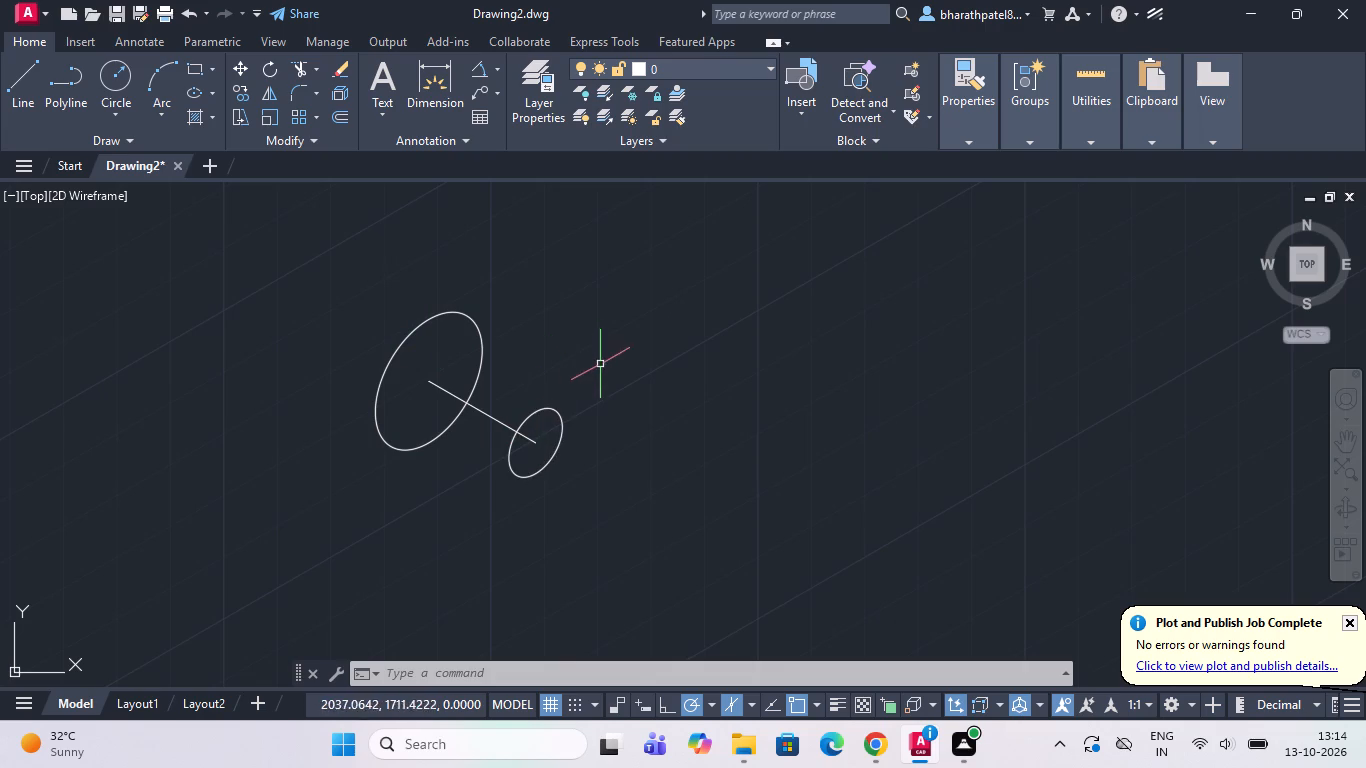
{"action": "key", "text": "space"}
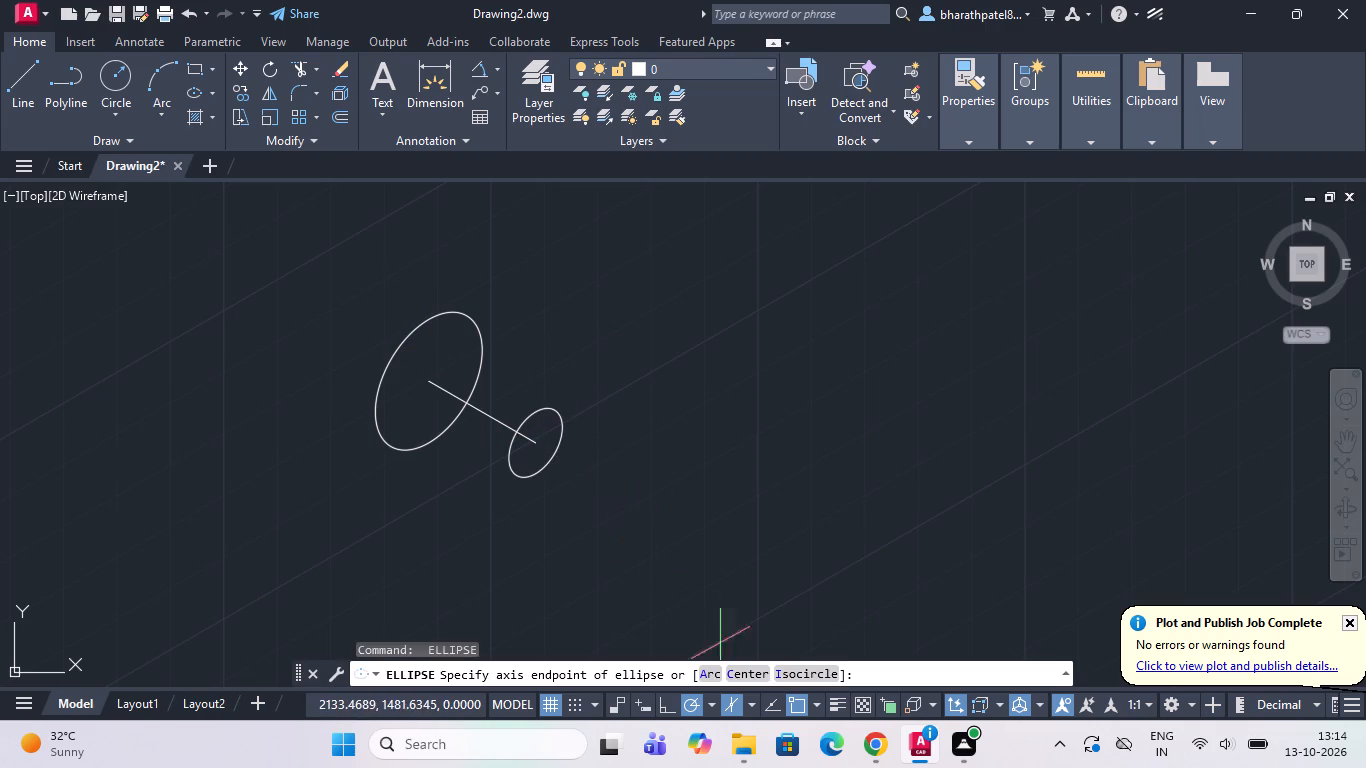
{"action": "left_click", "coordinate": [785, 676]}
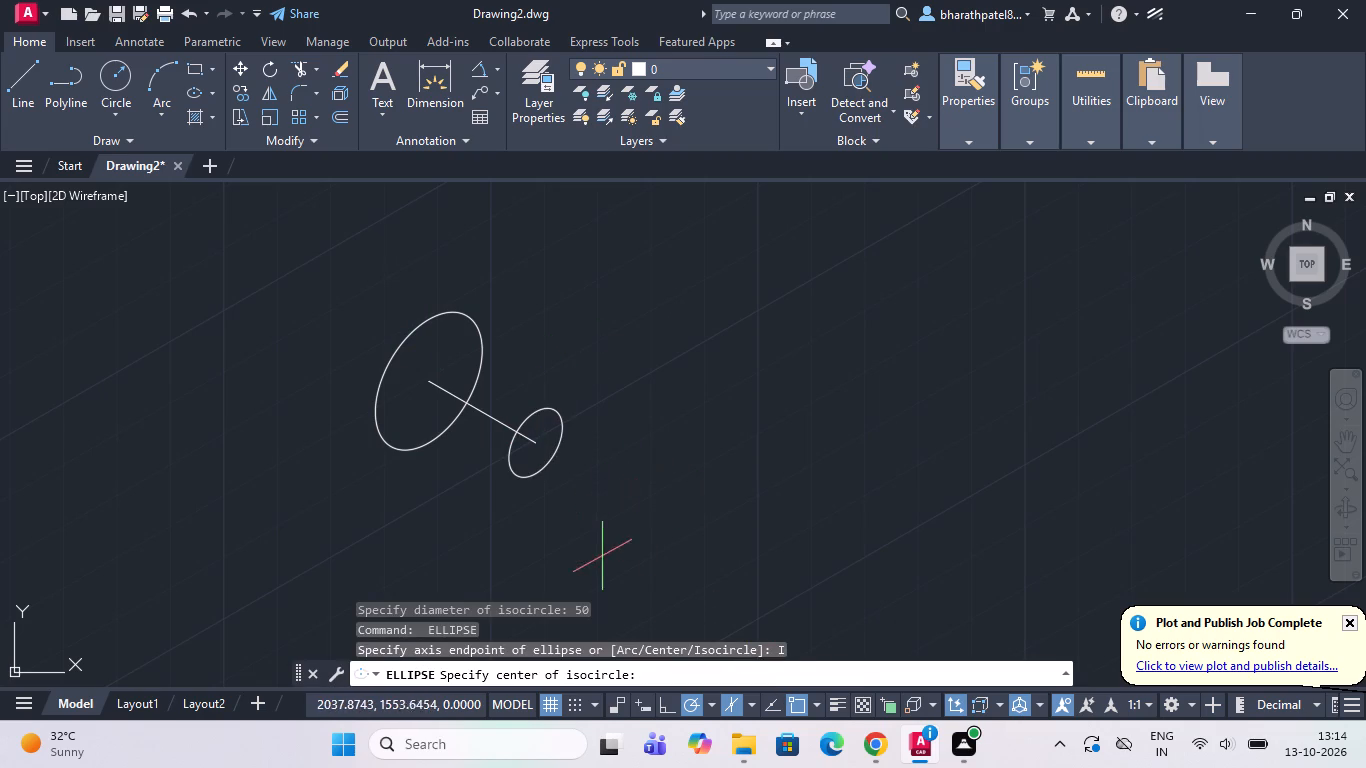
{"action": "left_click", "coordinate": [535, 445]}
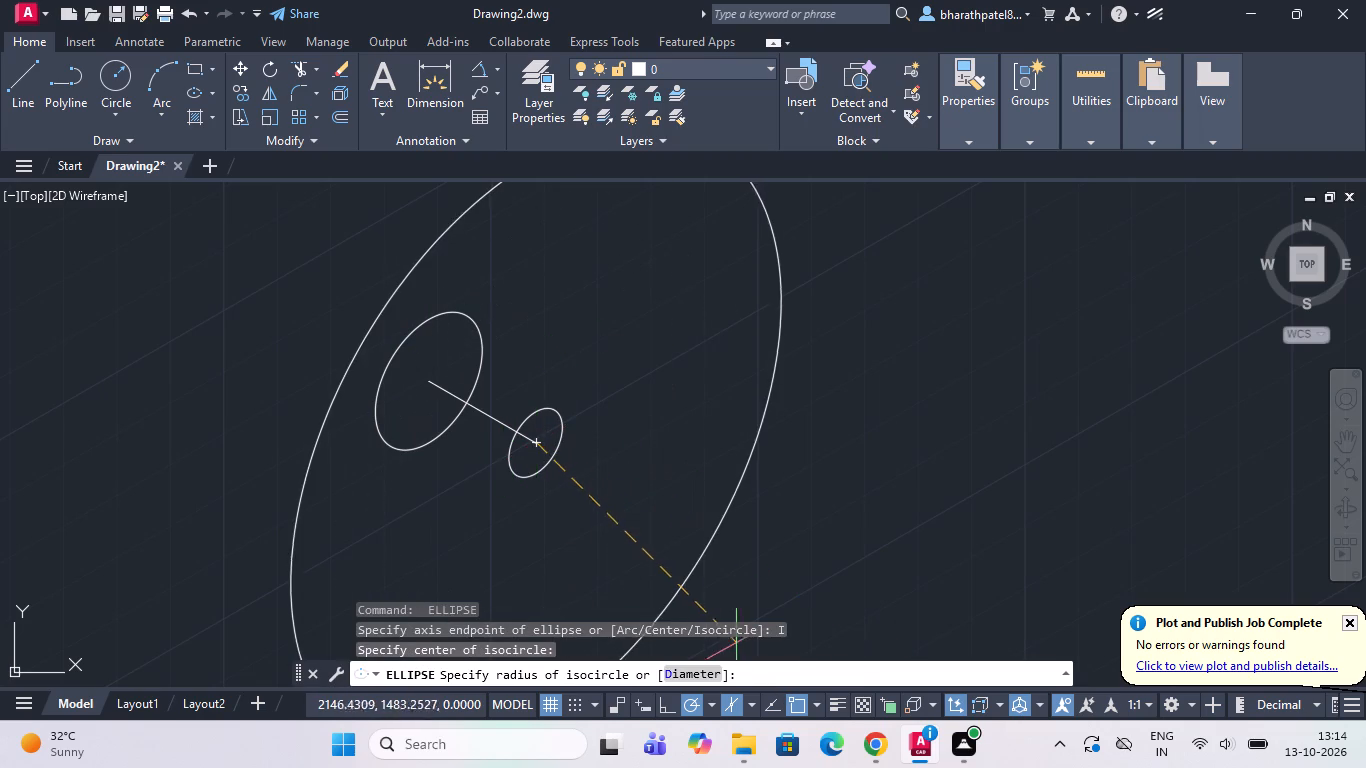
{"action": "left_click", "coordinate": [703, 672]}
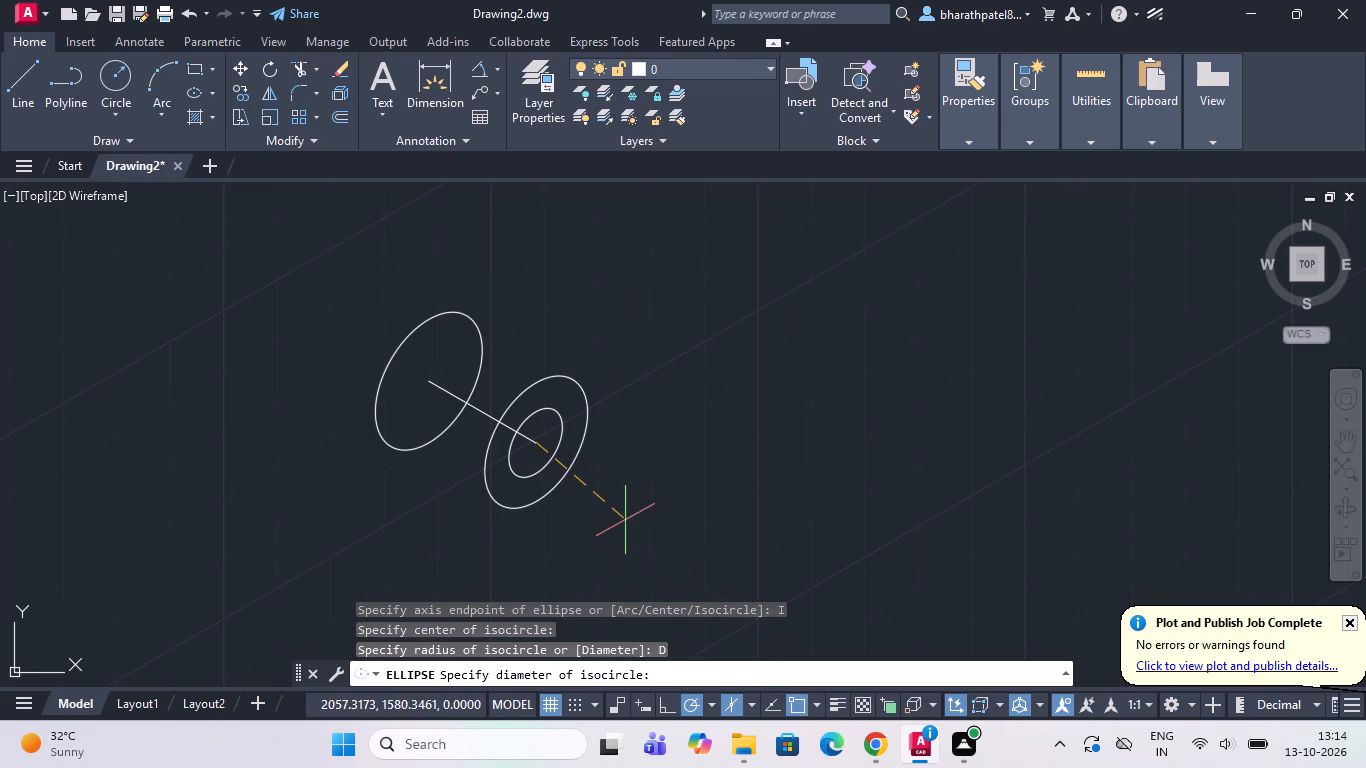
{"action": "key", "text": "F5"}
{"action": "key", "text": "F5"}
{"action": "key", "text": "F5"}
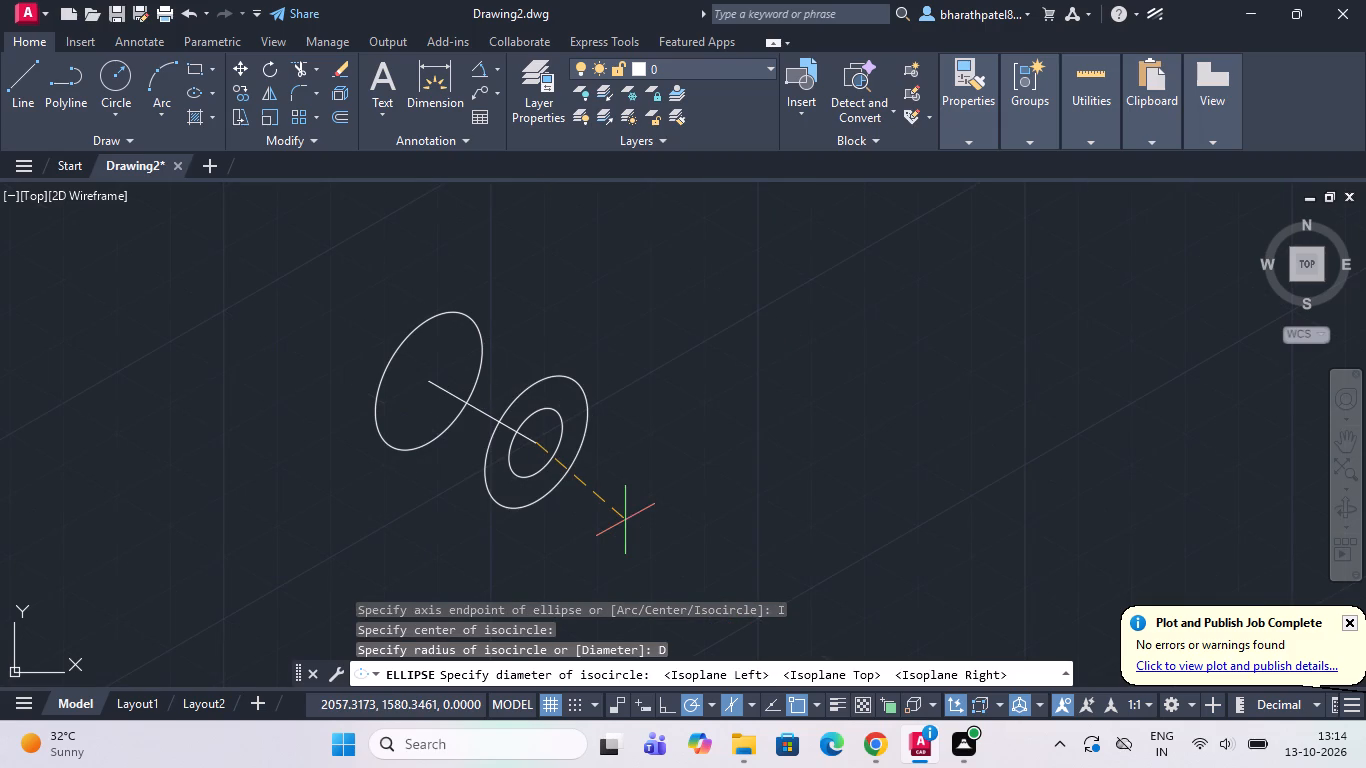
{"action": "key", "text": "F5"}
{"action": "key", "text": "F5"}
{"action": "key", "text": "F5"}
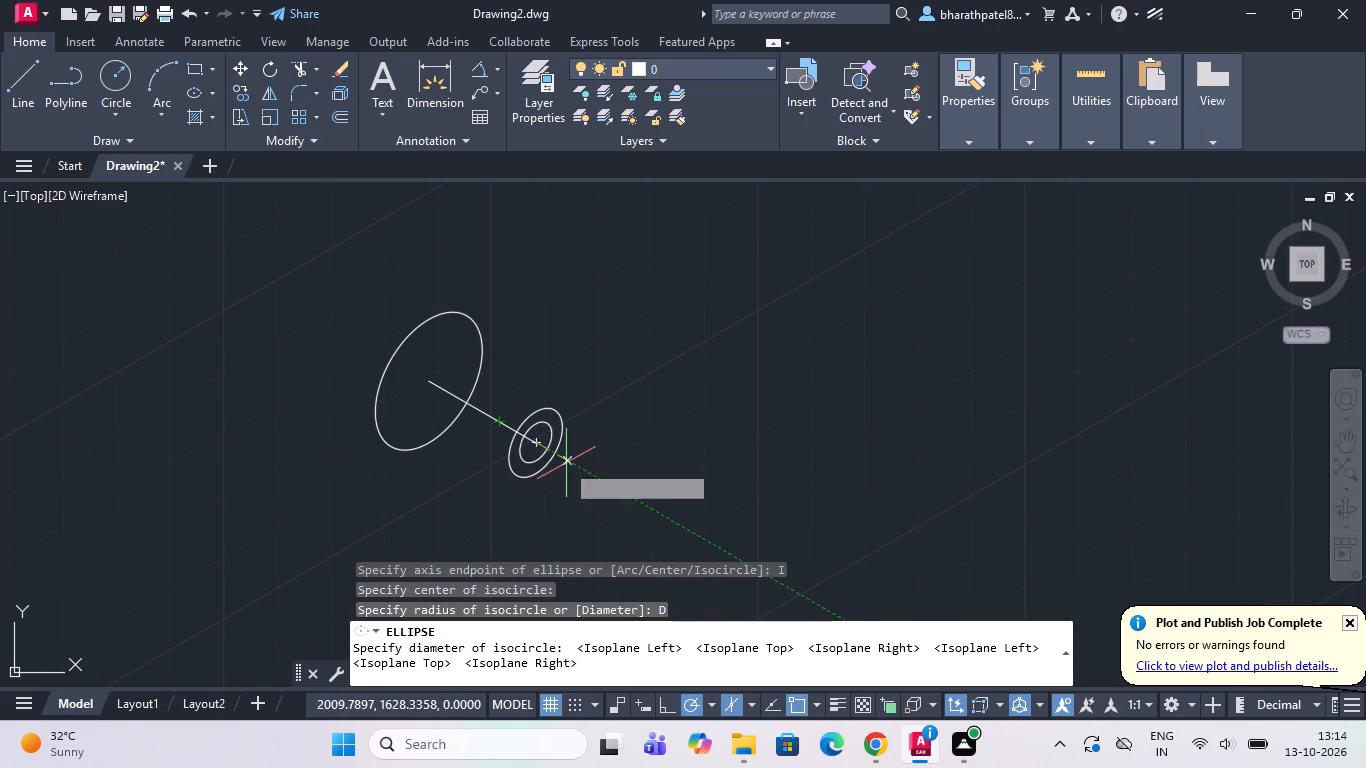
{"action": "scroll", "coordinate": [555, 459], "scroll_direction": "up", "scroll_amount": 3}
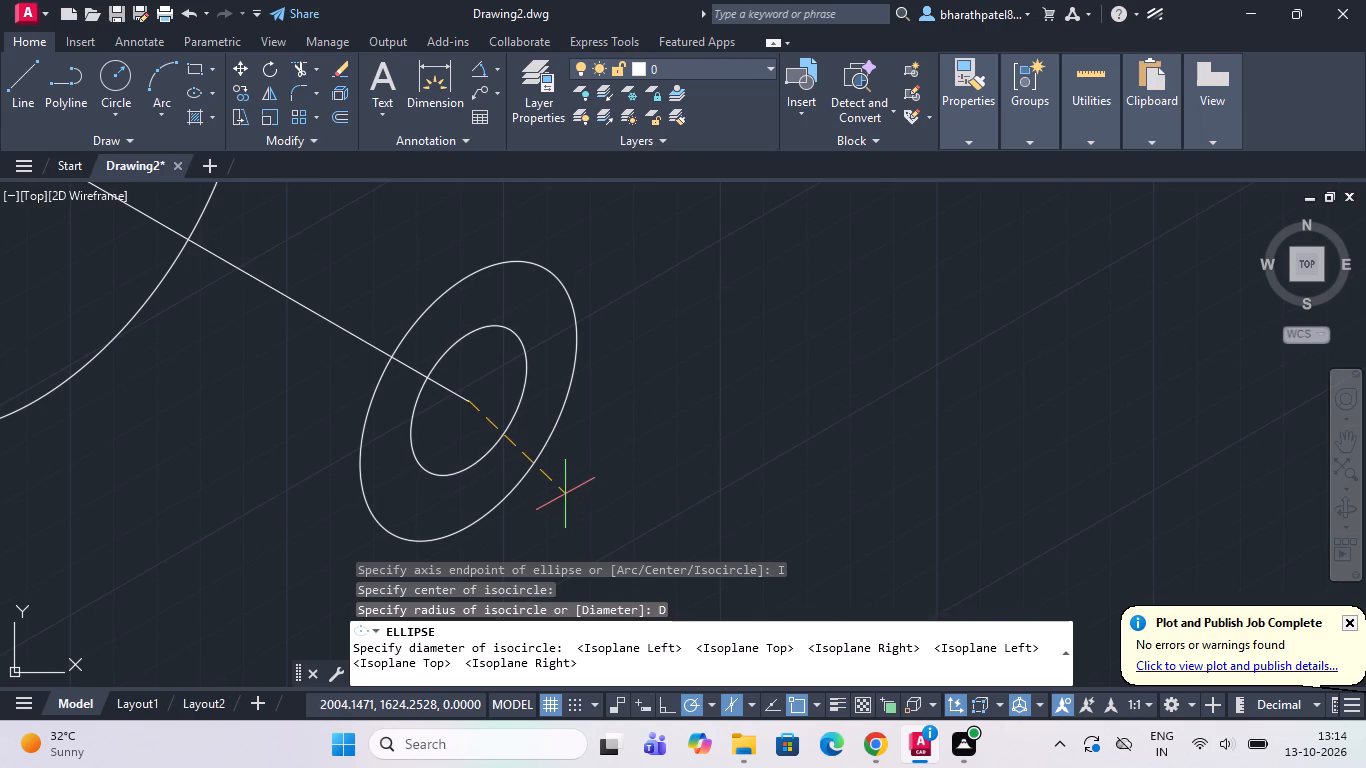
{"action": "type", "text": "25"}
{"action": "key", "text": "Return"}
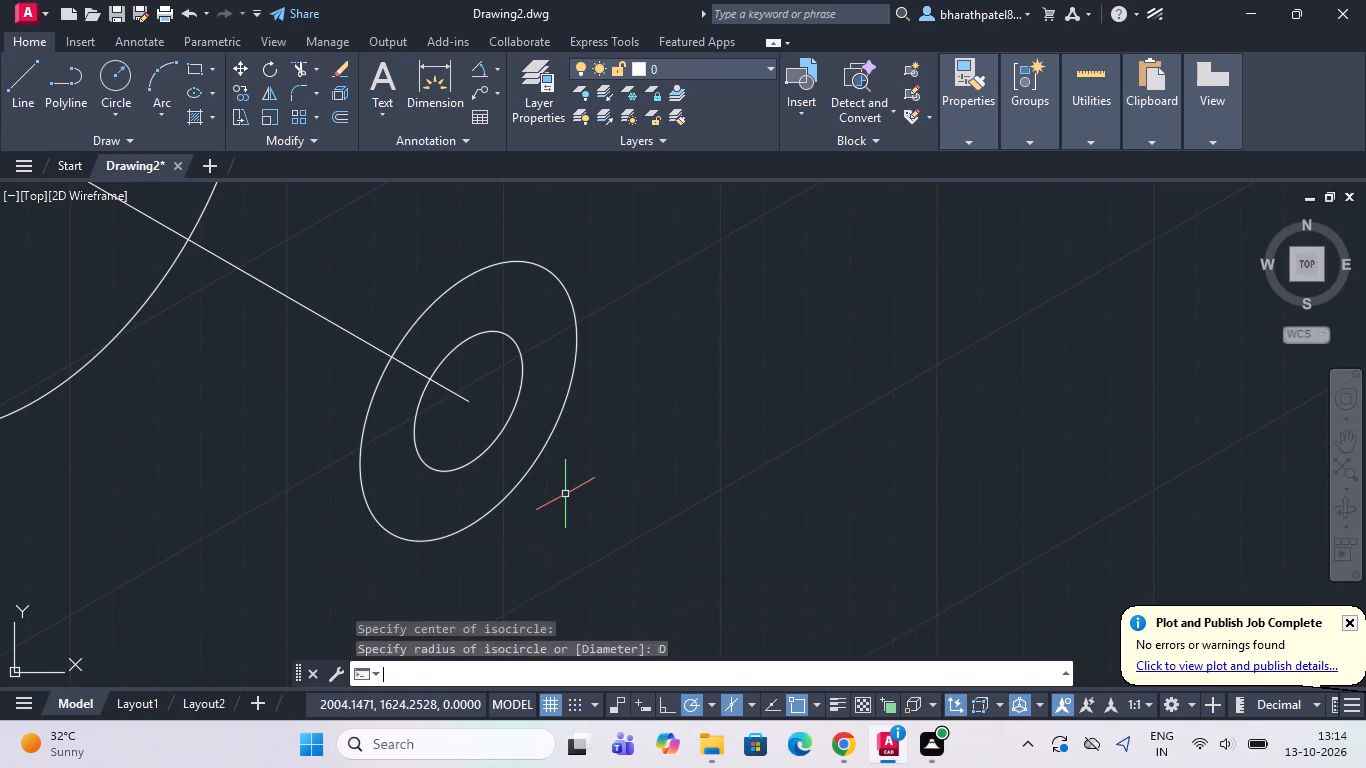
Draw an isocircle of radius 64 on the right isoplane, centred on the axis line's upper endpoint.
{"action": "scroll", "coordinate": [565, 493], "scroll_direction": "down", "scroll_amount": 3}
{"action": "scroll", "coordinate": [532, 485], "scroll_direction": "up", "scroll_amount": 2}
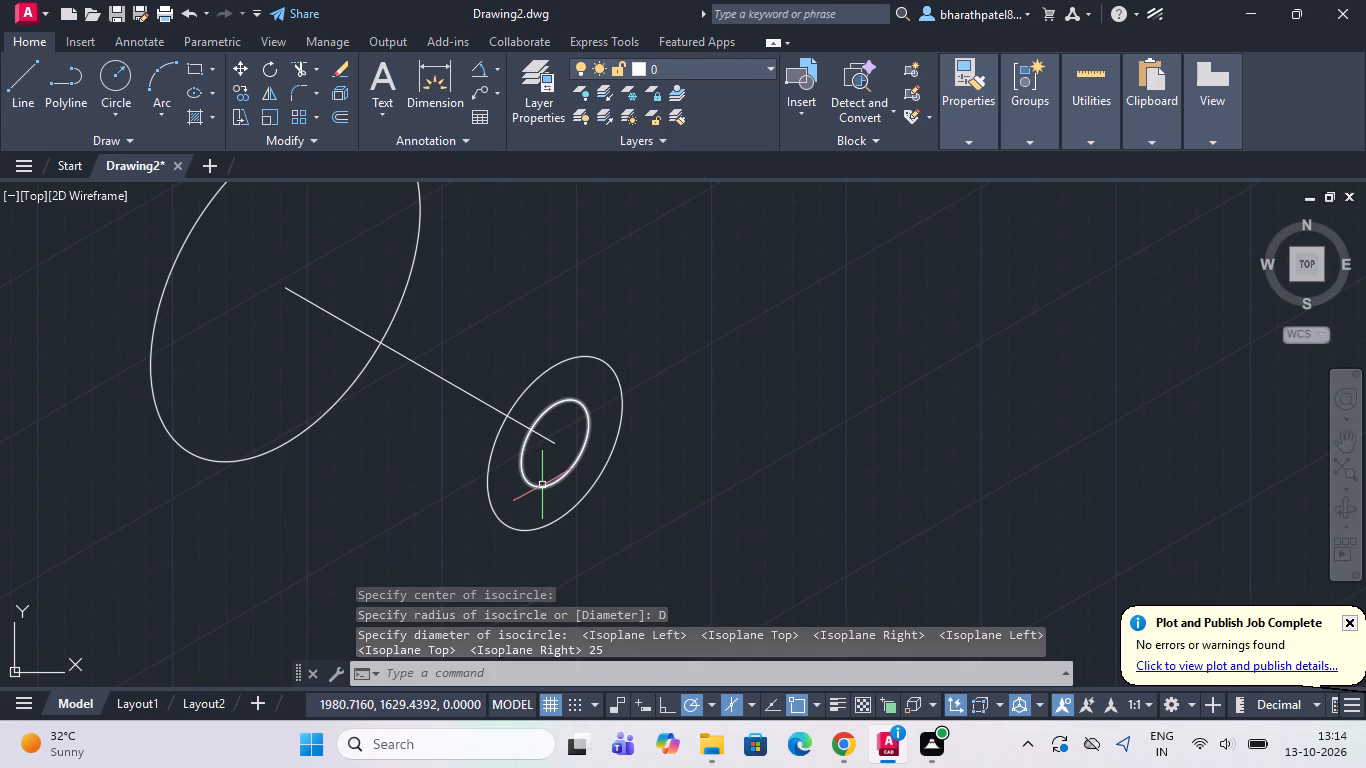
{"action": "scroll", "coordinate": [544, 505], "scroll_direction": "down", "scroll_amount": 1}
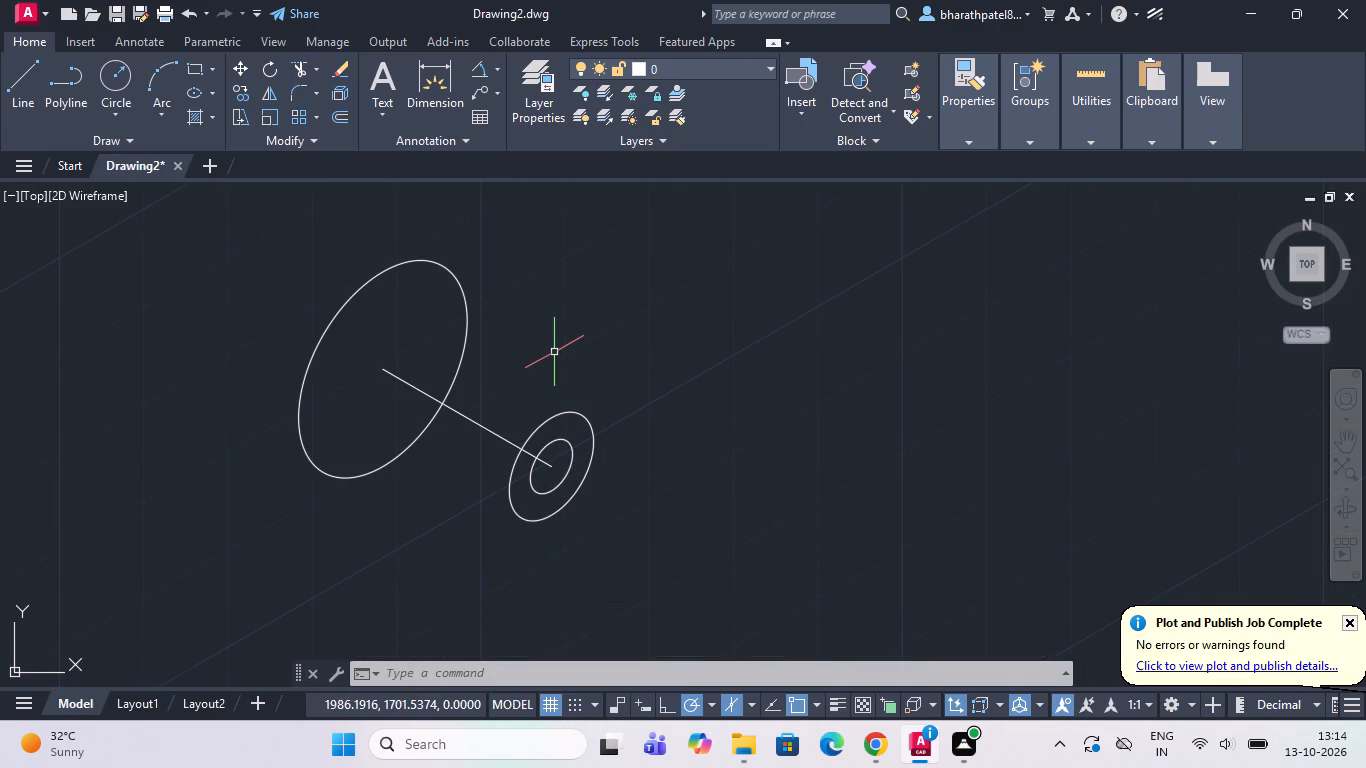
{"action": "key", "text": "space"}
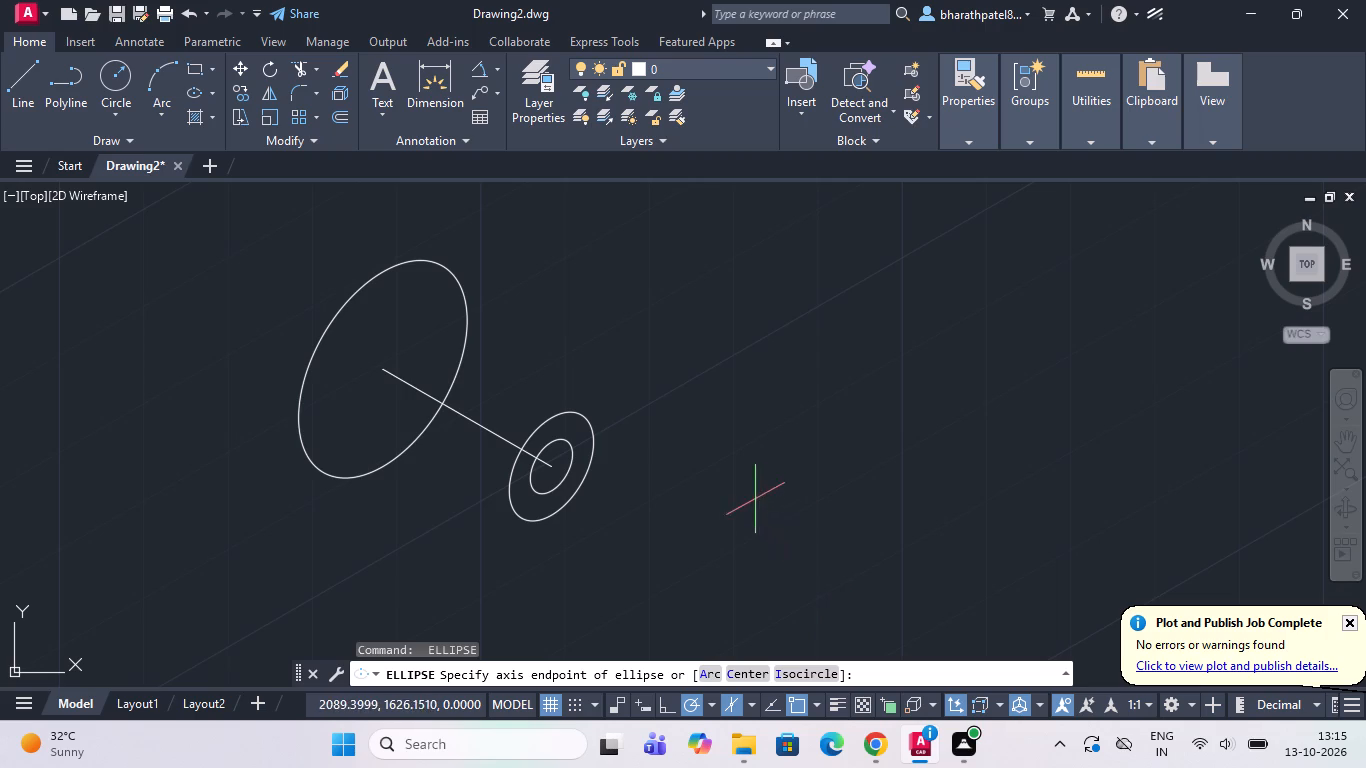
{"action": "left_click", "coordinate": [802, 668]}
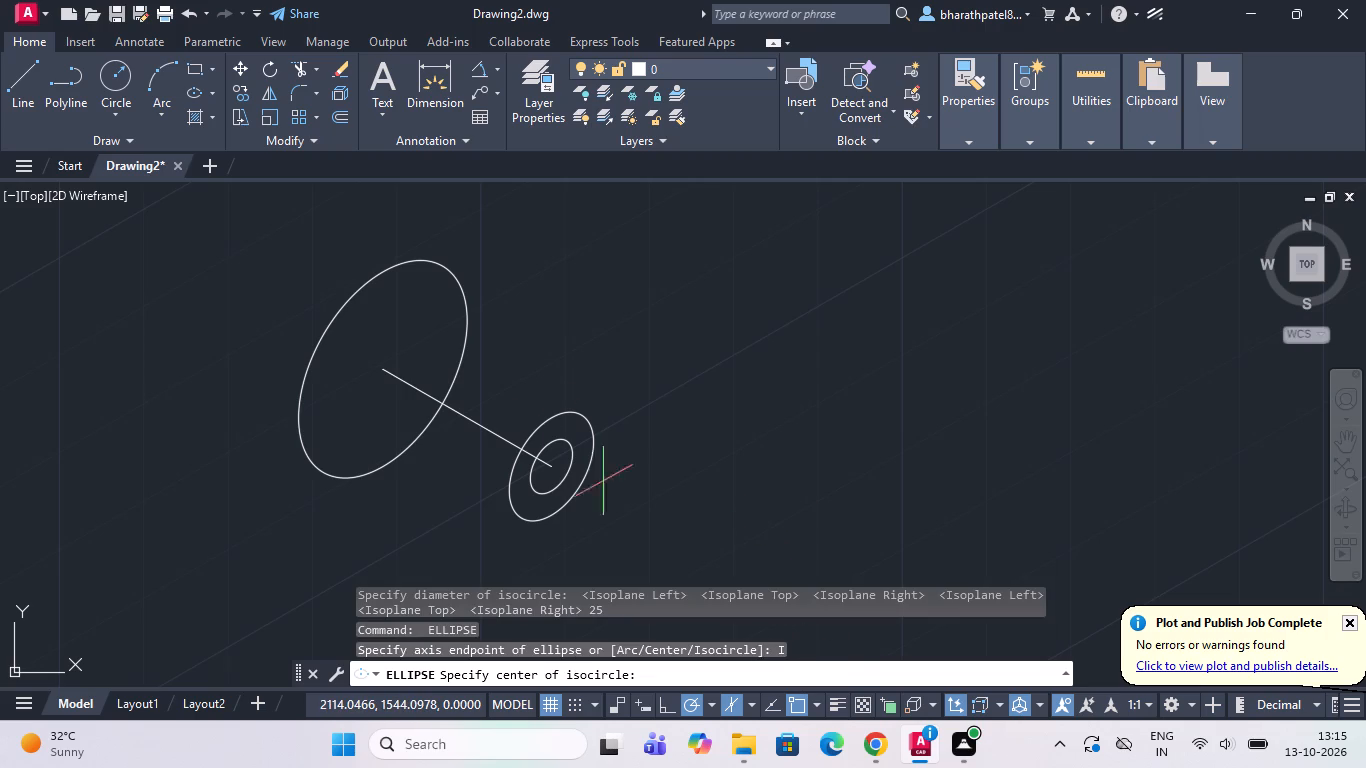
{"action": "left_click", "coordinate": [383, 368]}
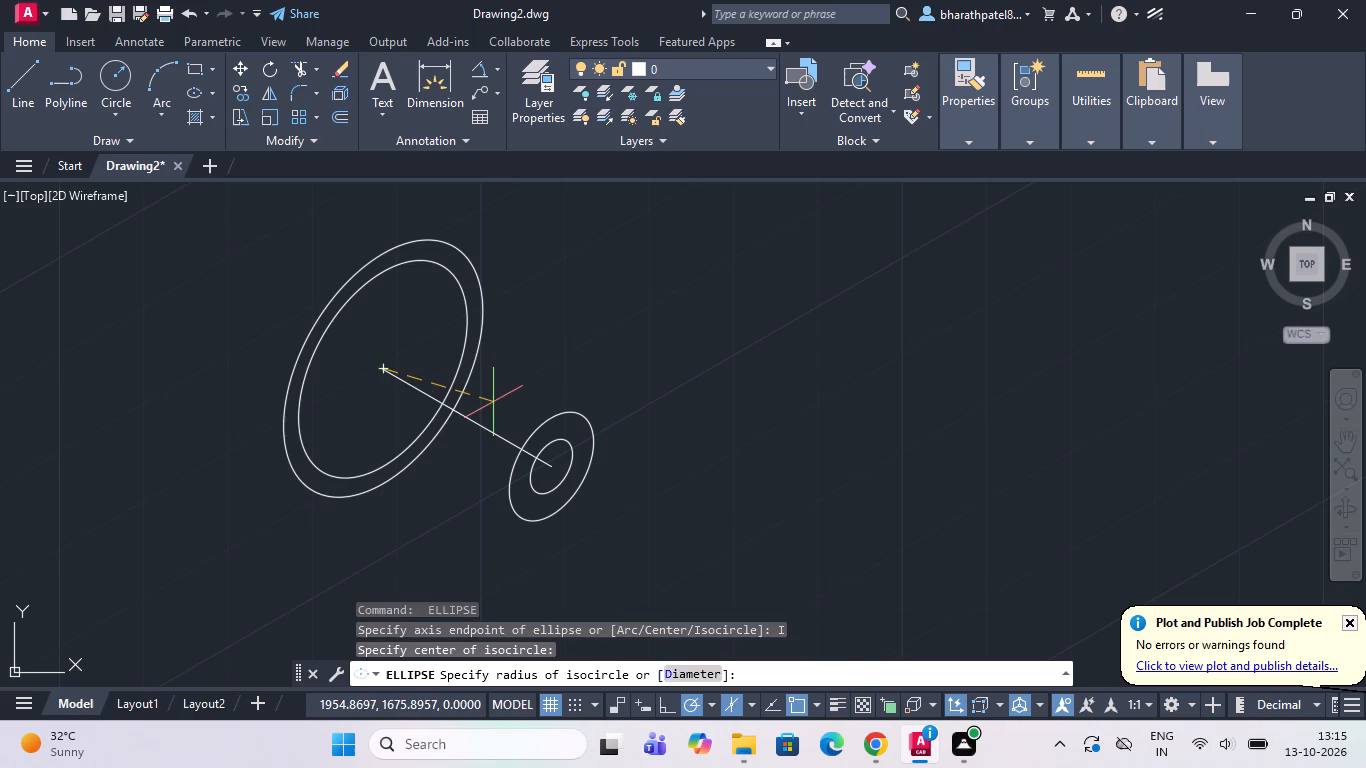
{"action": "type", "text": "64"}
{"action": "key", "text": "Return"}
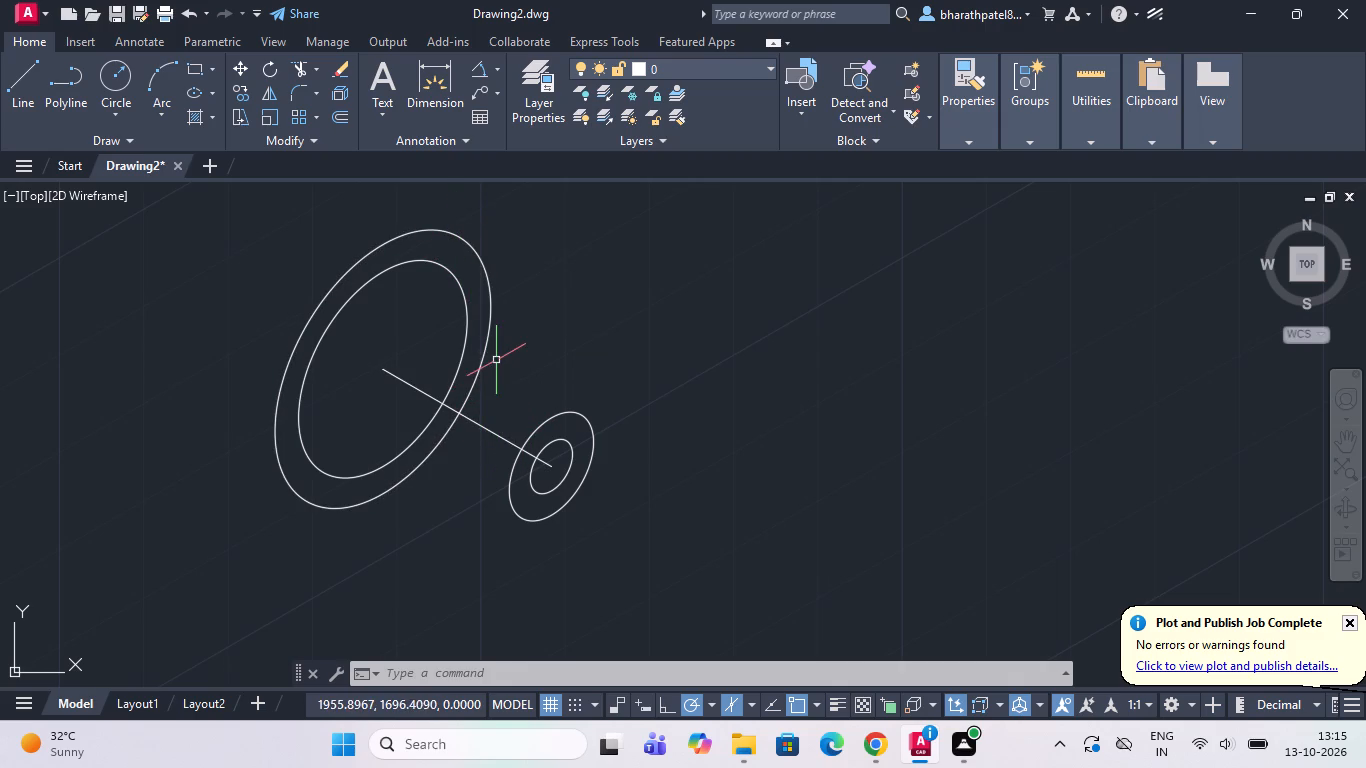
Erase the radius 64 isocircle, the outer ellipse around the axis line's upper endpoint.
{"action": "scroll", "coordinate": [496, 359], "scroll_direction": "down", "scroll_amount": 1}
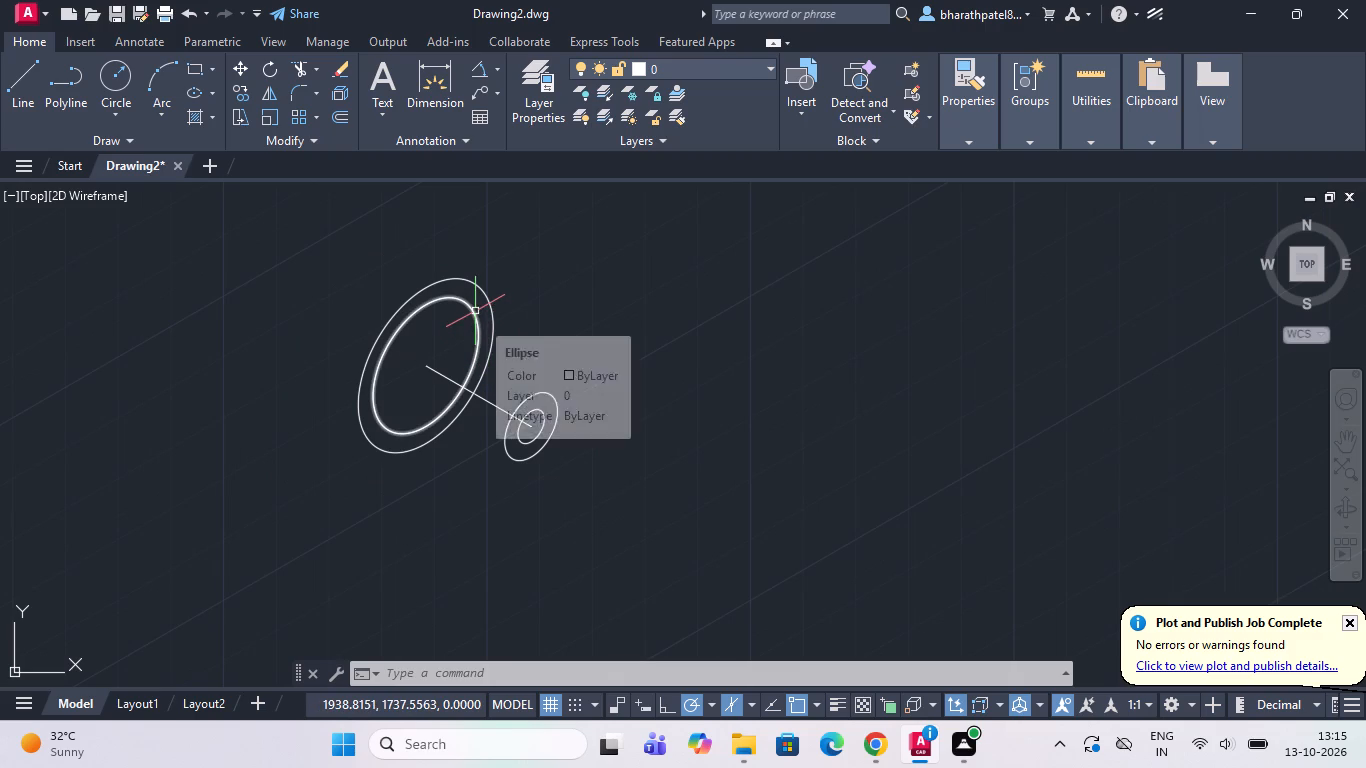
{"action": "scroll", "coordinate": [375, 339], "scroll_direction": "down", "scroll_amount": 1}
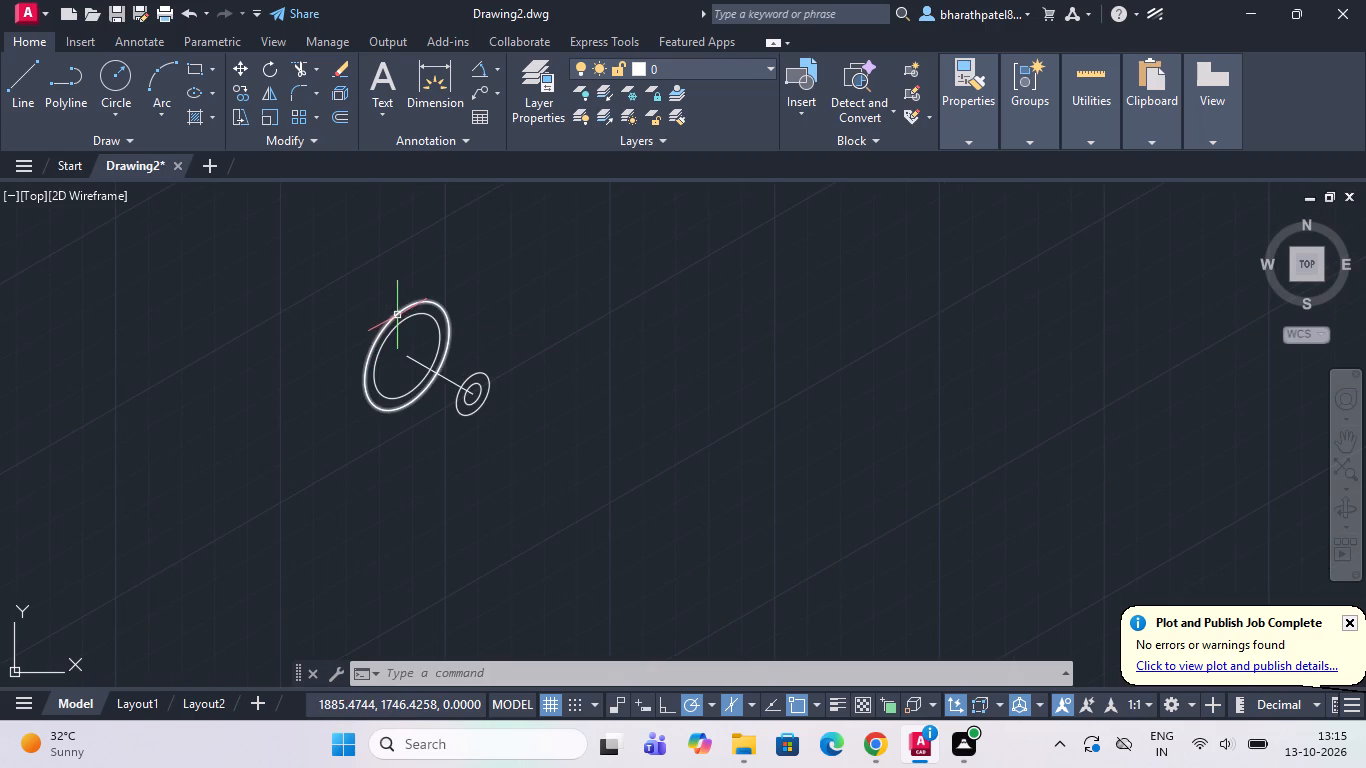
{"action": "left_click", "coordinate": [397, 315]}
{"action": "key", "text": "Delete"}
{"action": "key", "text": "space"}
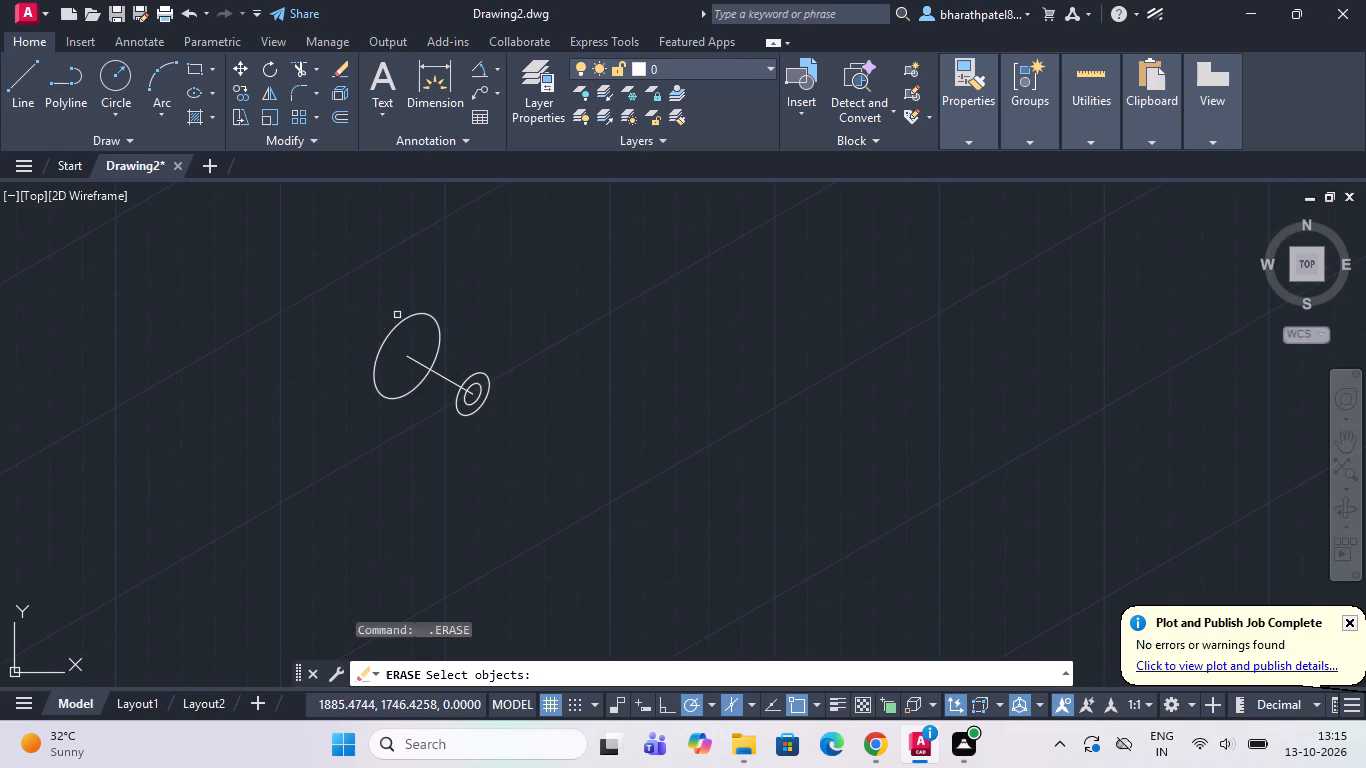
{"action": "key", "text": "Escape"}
Draw an isocircle of diameter 100 on the right isoplane, centred on the axis line's upper endpoint.
{"action": "type", "text": "ell"}
{"action": "key", "text": "Return"}
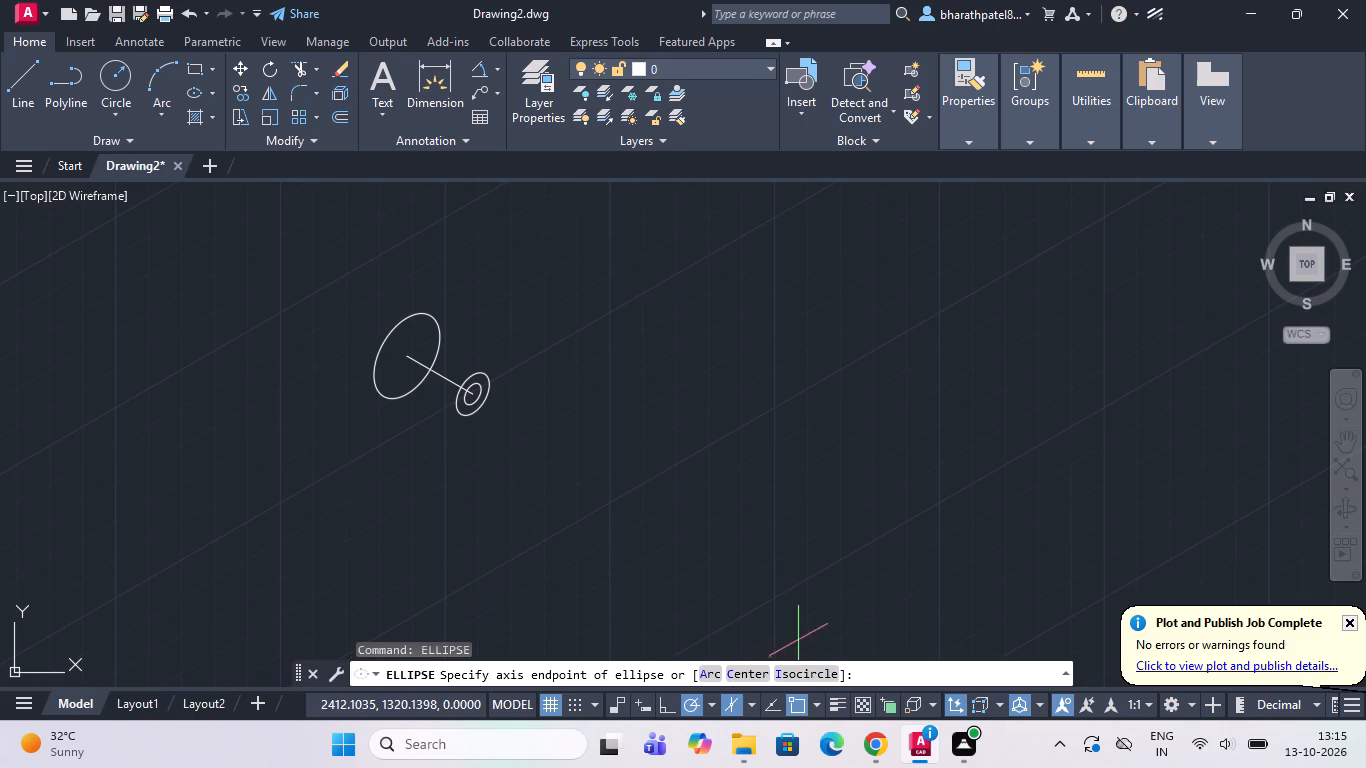
{"action": "left_click", "coordinate": [809, 676]}
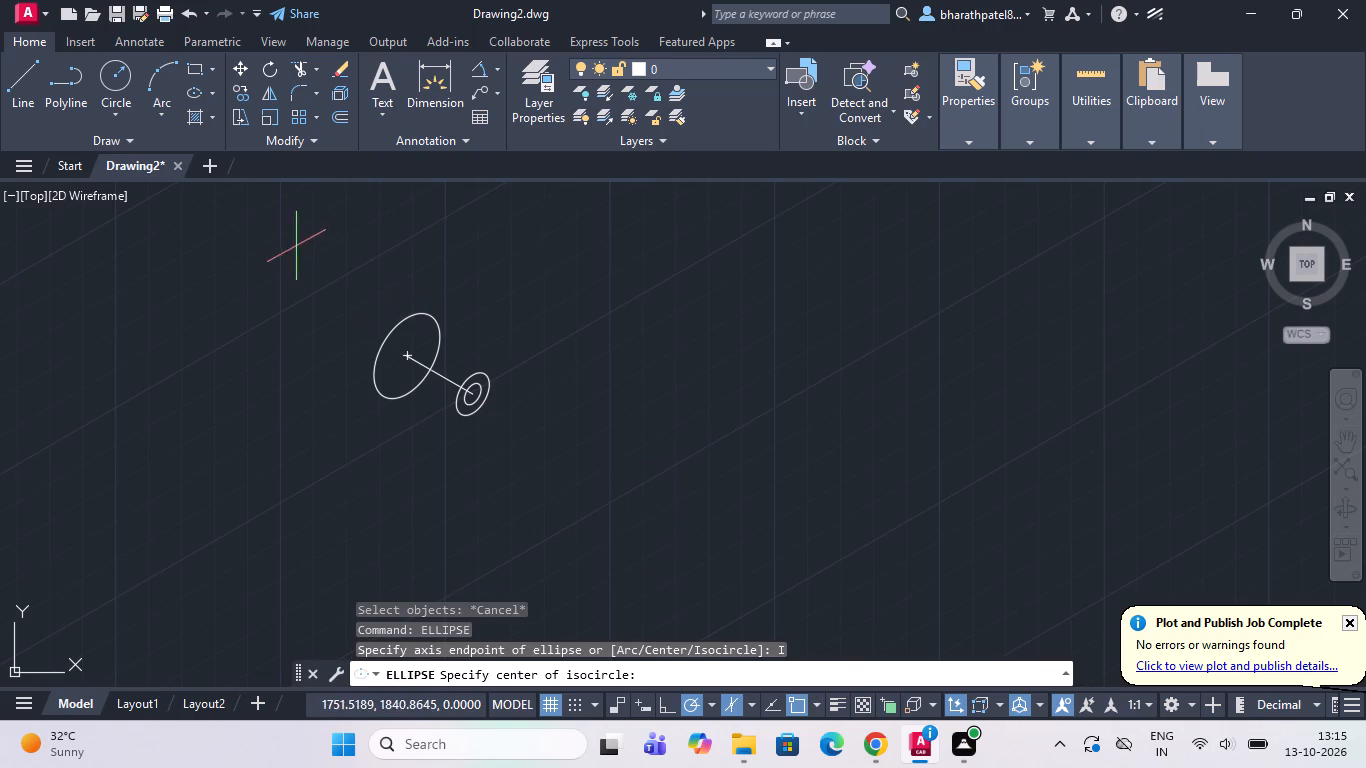
{"action": "scroll", "coordinate": [333, 348], "scroll_direction": "up", "scroll_amount": 2}
{"action": "left_click", "coordinate": [522, 364]}
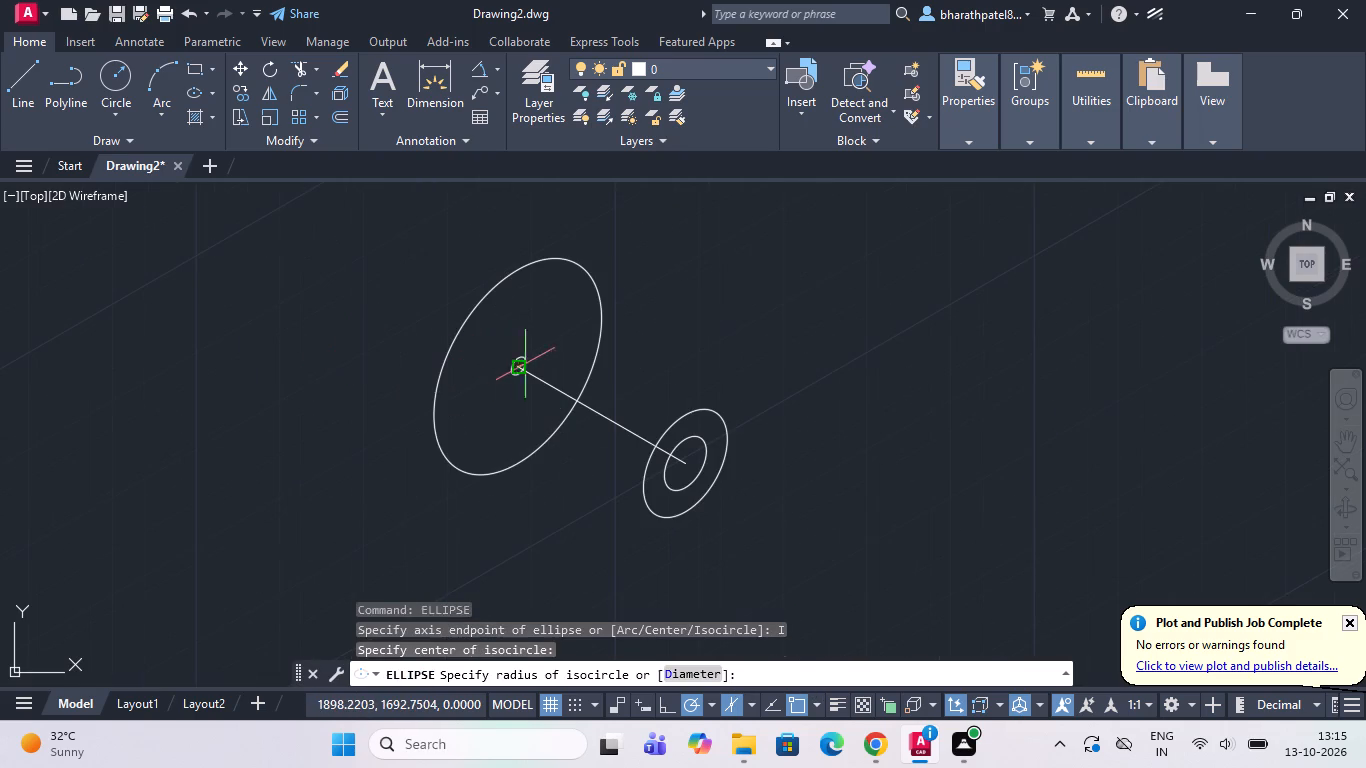
{"action": "left_click", "coordinate": [692, 673]}
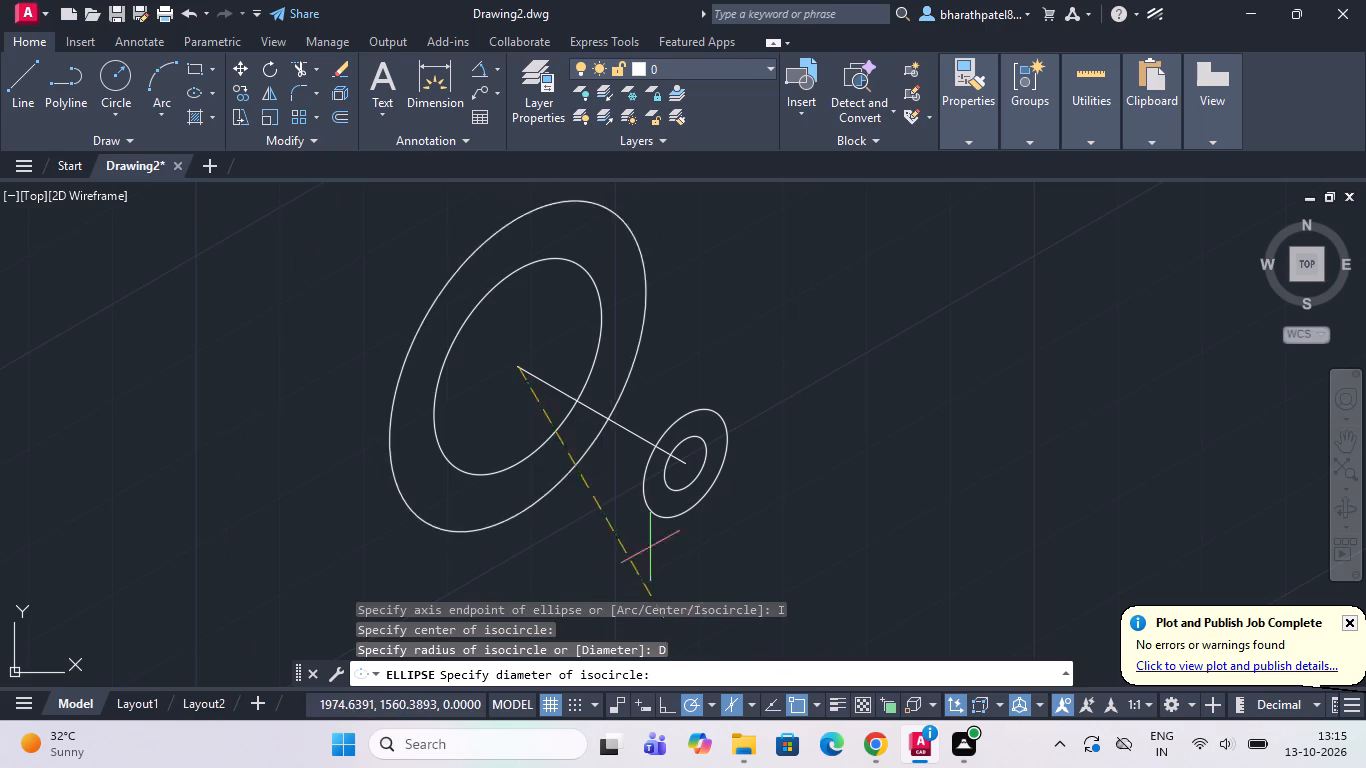
{"action": "type", "text": "100"}
{"action": "key", "text": "Return"}
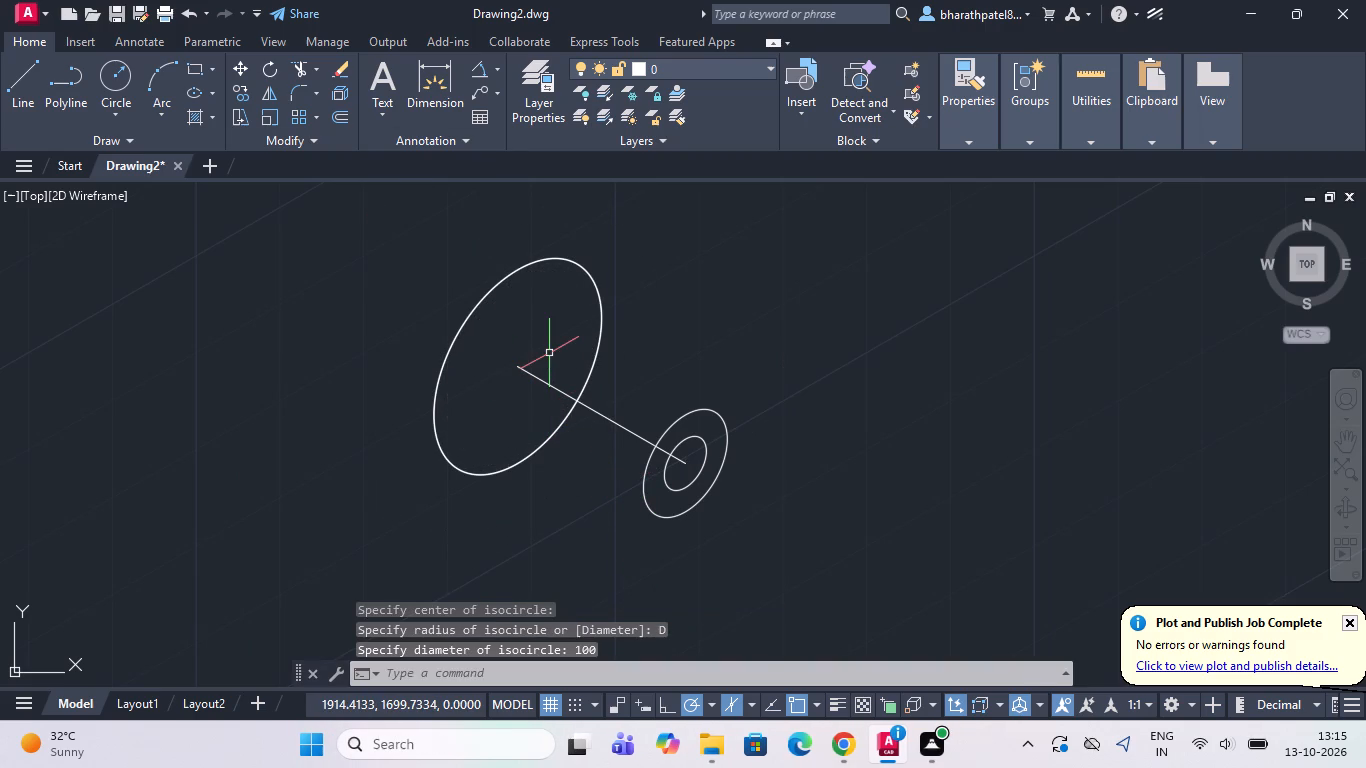
Draw a concentric isocircle of diameter 64 on the right isoplane, centred on the axis line's upper endpoint.
{"action": "key", "text": "space"}
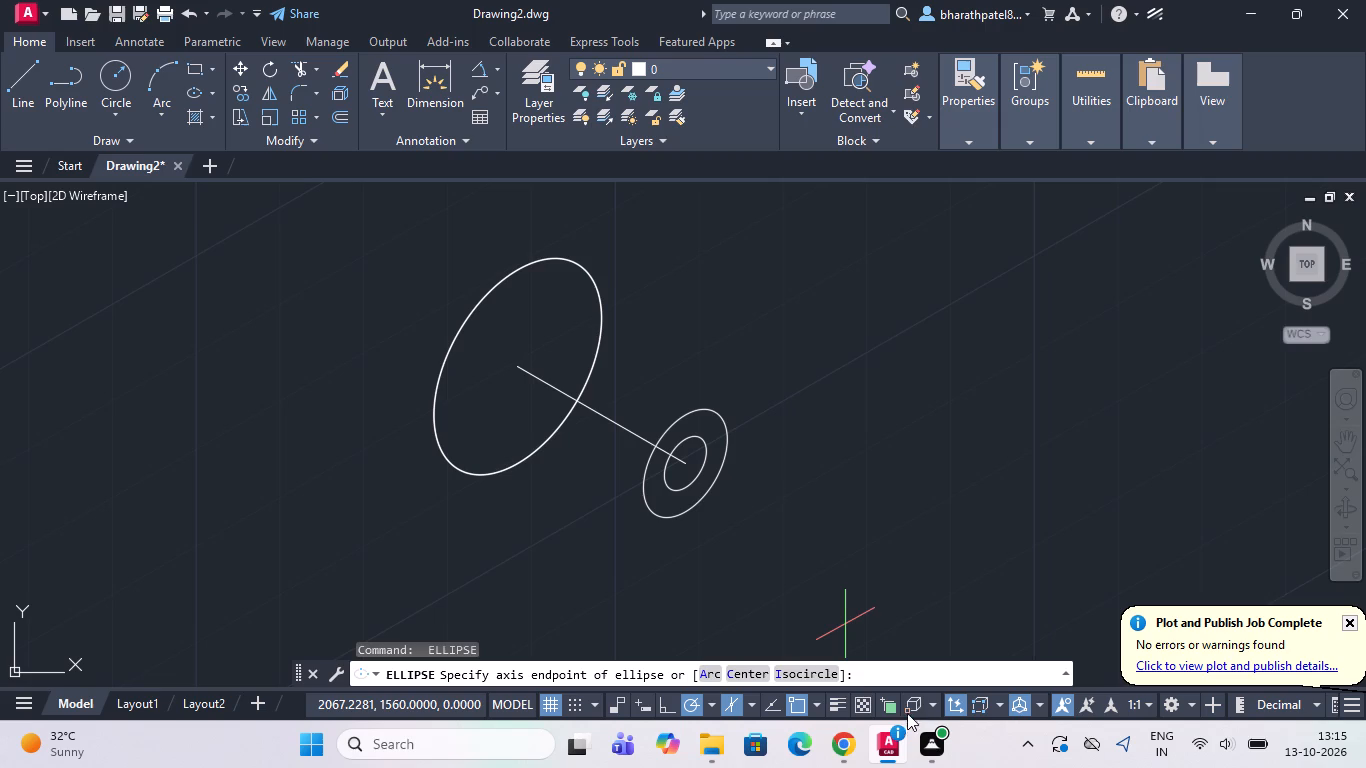
{"action": "left_click", "coordinate": [817, 666]}
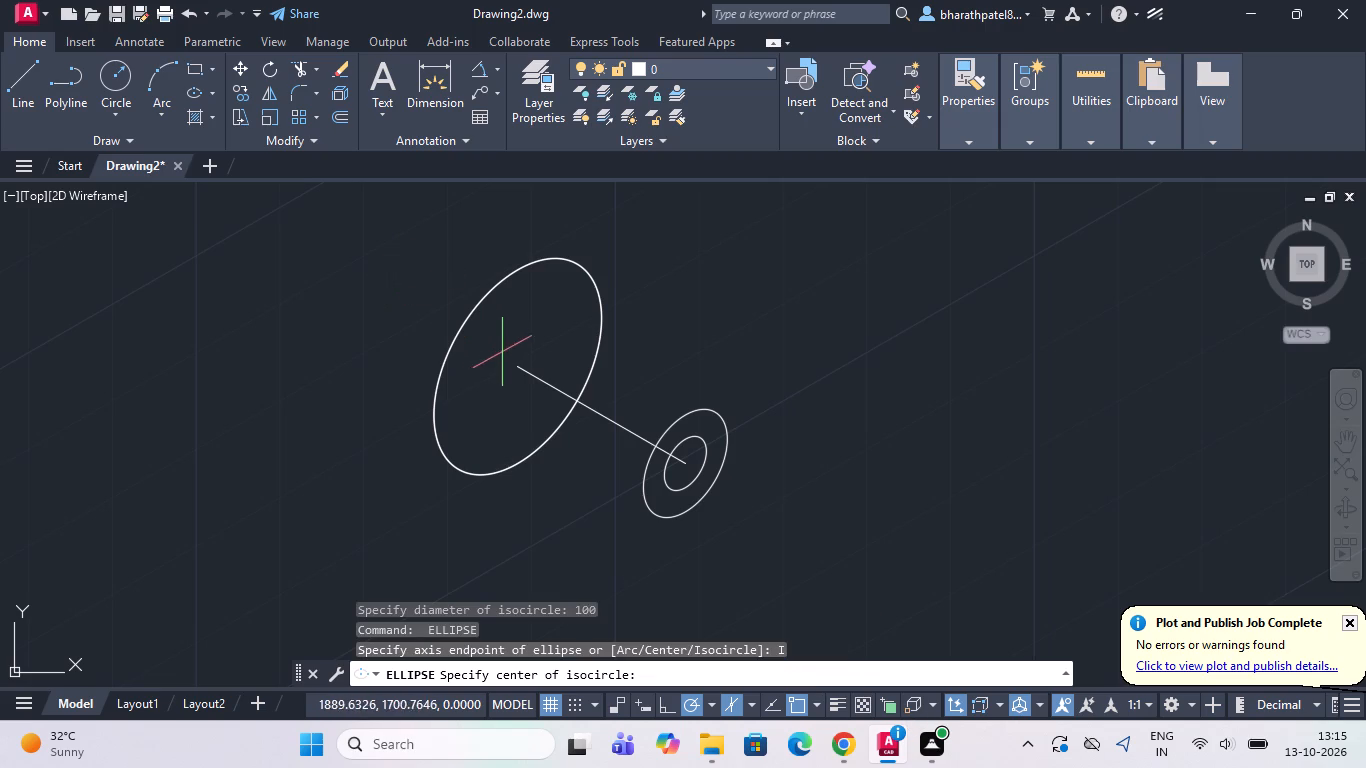
{"action": "left_click", "coordinate": [513, 362]}
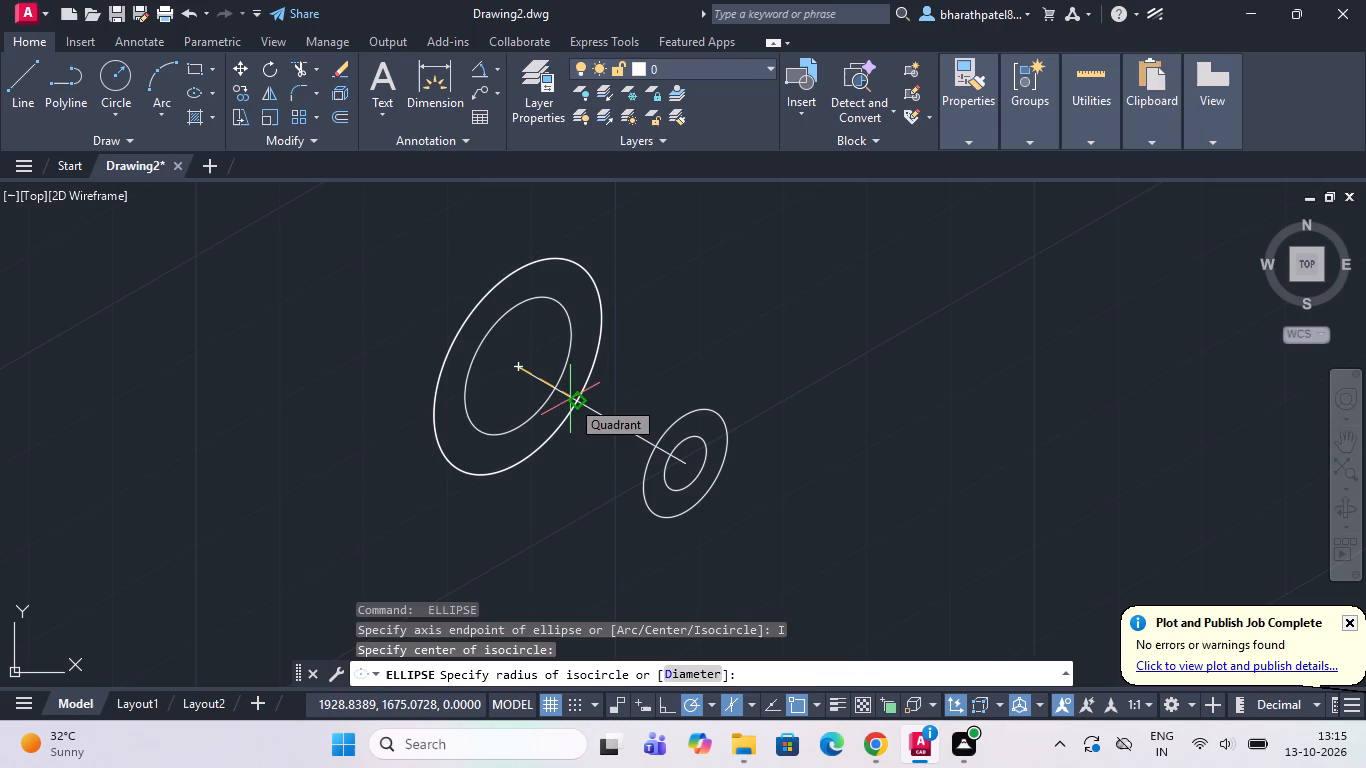
{"action": "left_click", "coordinate": [686, 670]}
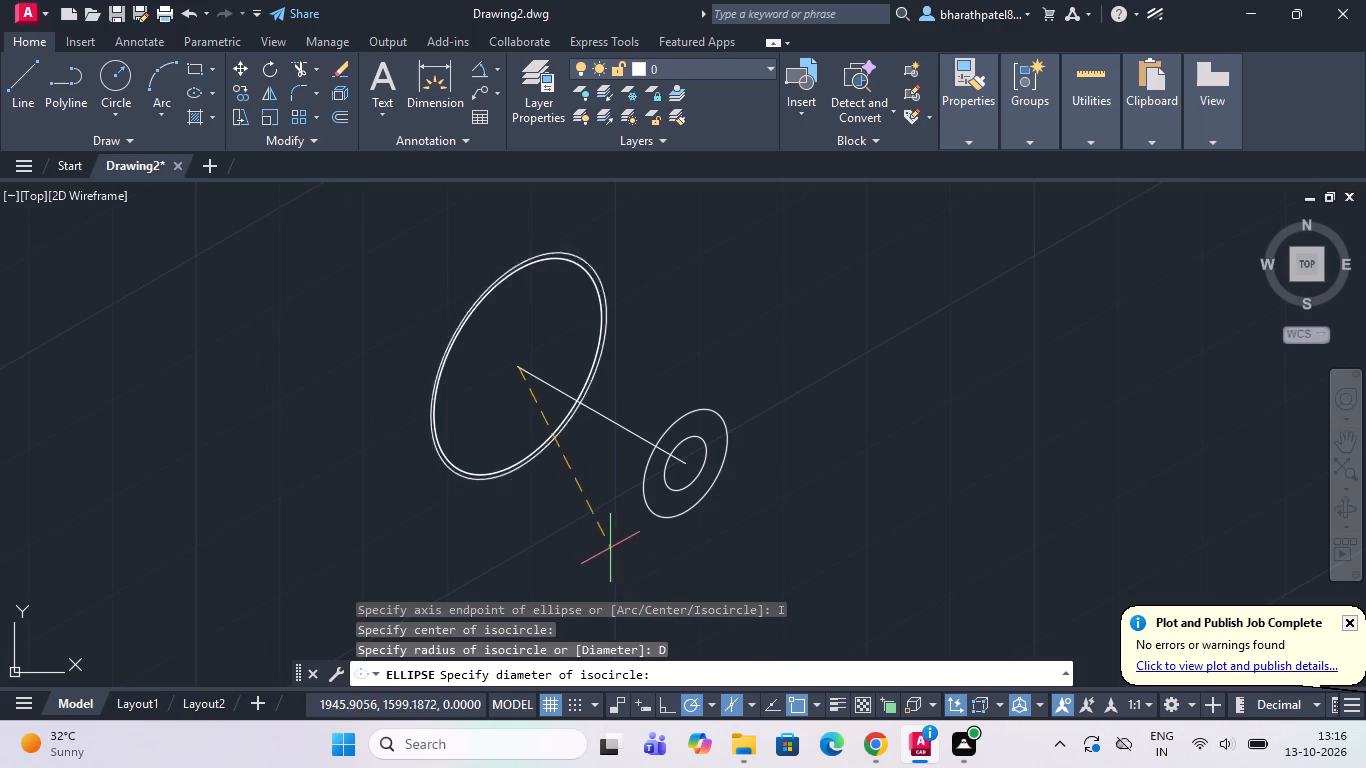
{"action": "type", "text": "64"}
{"action": "key", "text": "Return"}
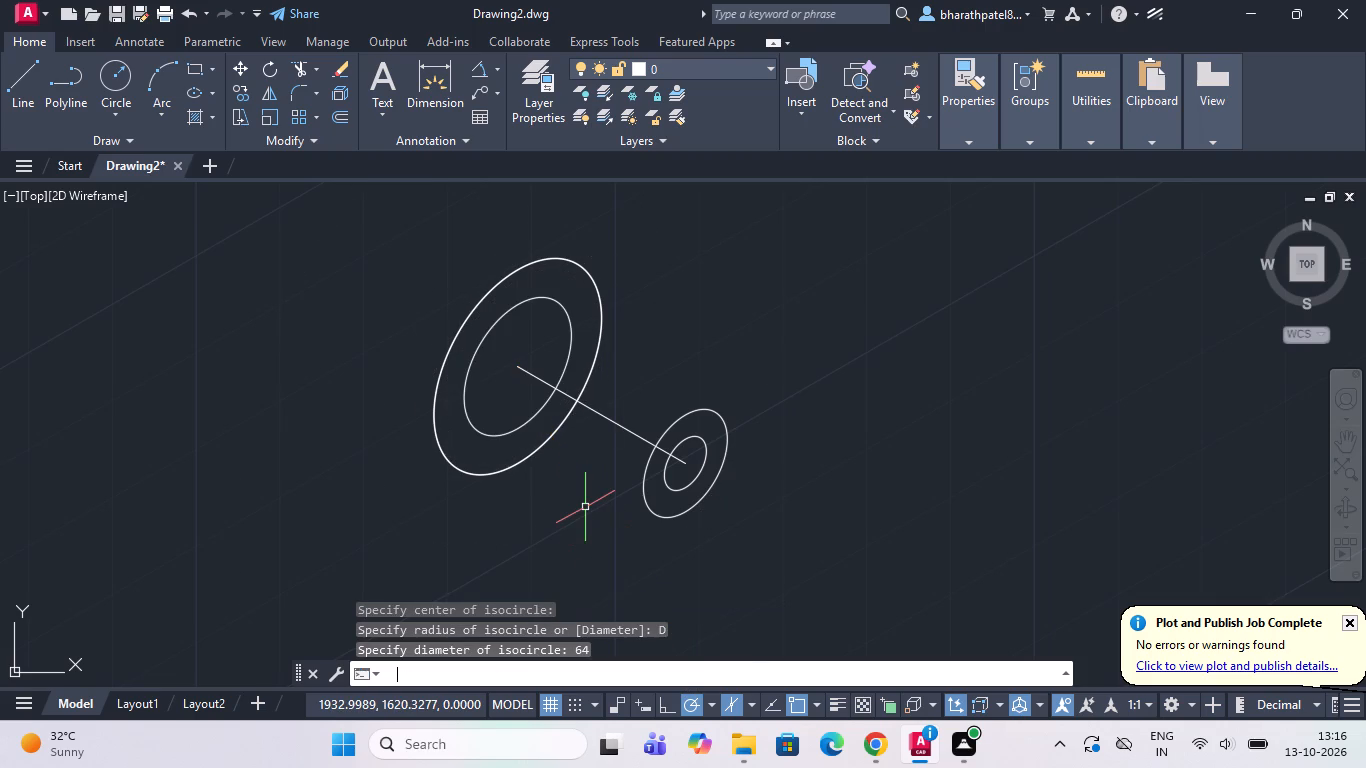
Draw a vertical line about 68 units long straight down from the centre of the large isocircles.
{"action": "scroll", "coordinate": [282, 372], "scroll_direction": "down", "scroll_amount": 2}
{"action": "scroll", "coordinate": [358, 336], "scroll_direction": "up", "scroll_amount": 3}
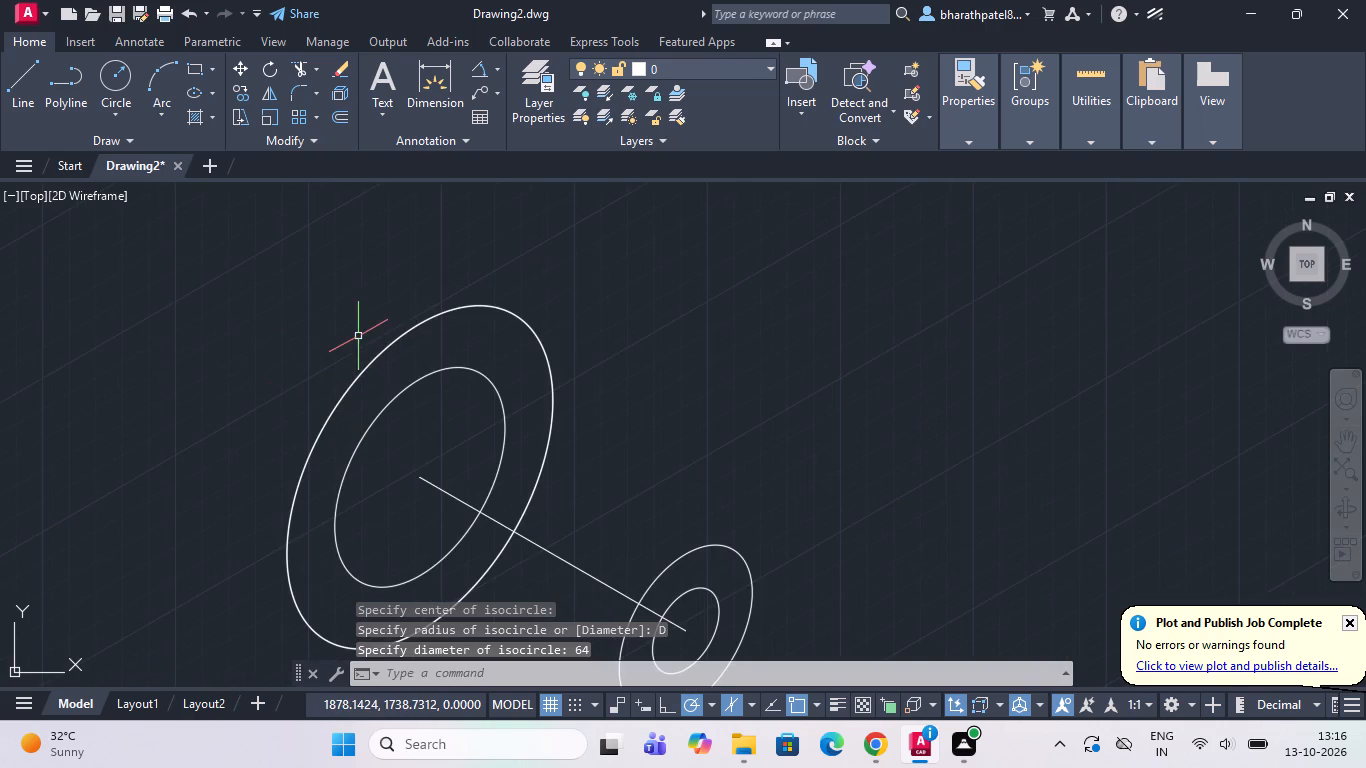
{"action": "scroll", "coordinate": [358, 336], "scroll_direction": "down", "scroll_amount": 1}
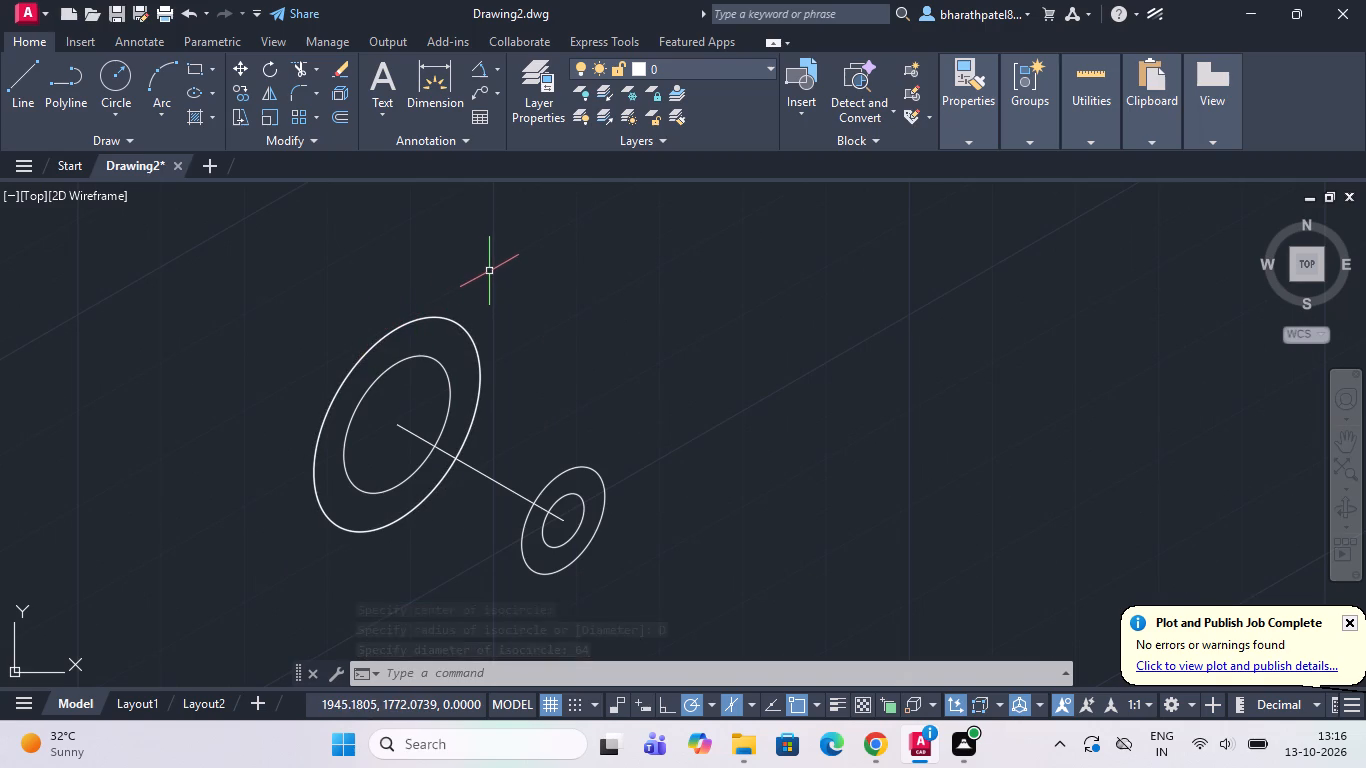
{"action": "left_click", "coordinate": [25, 100]}
{"action": "scroll", "coordinate": [409, 412], "scroll_direction": "down", "scroll_amount": 1}
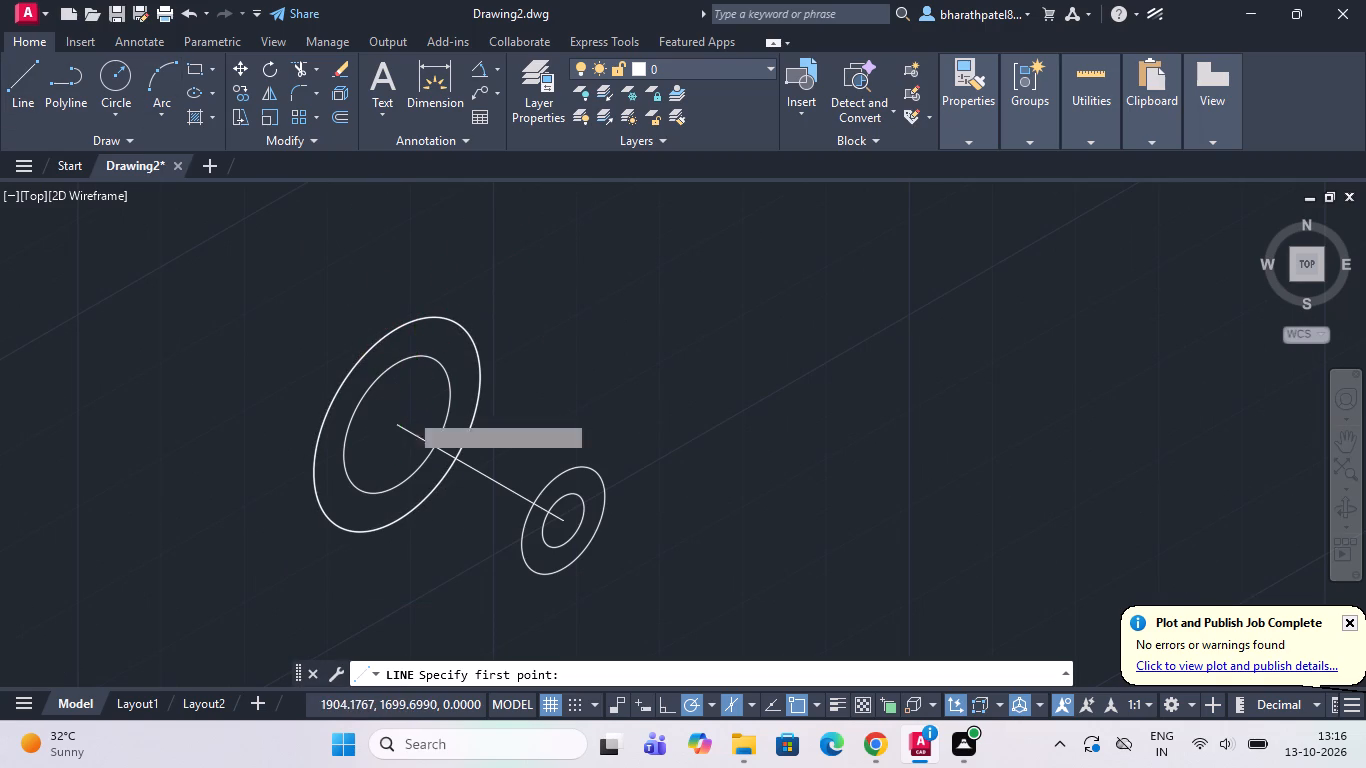
{"action": "scroll", "coordinate": [410, 411], "scroll_direction": "down", "scroll_amount": 1}
{"action": "scroll", "coordinate": [404, 450], "scroll_direction": "up", "scroll_amount": 2}
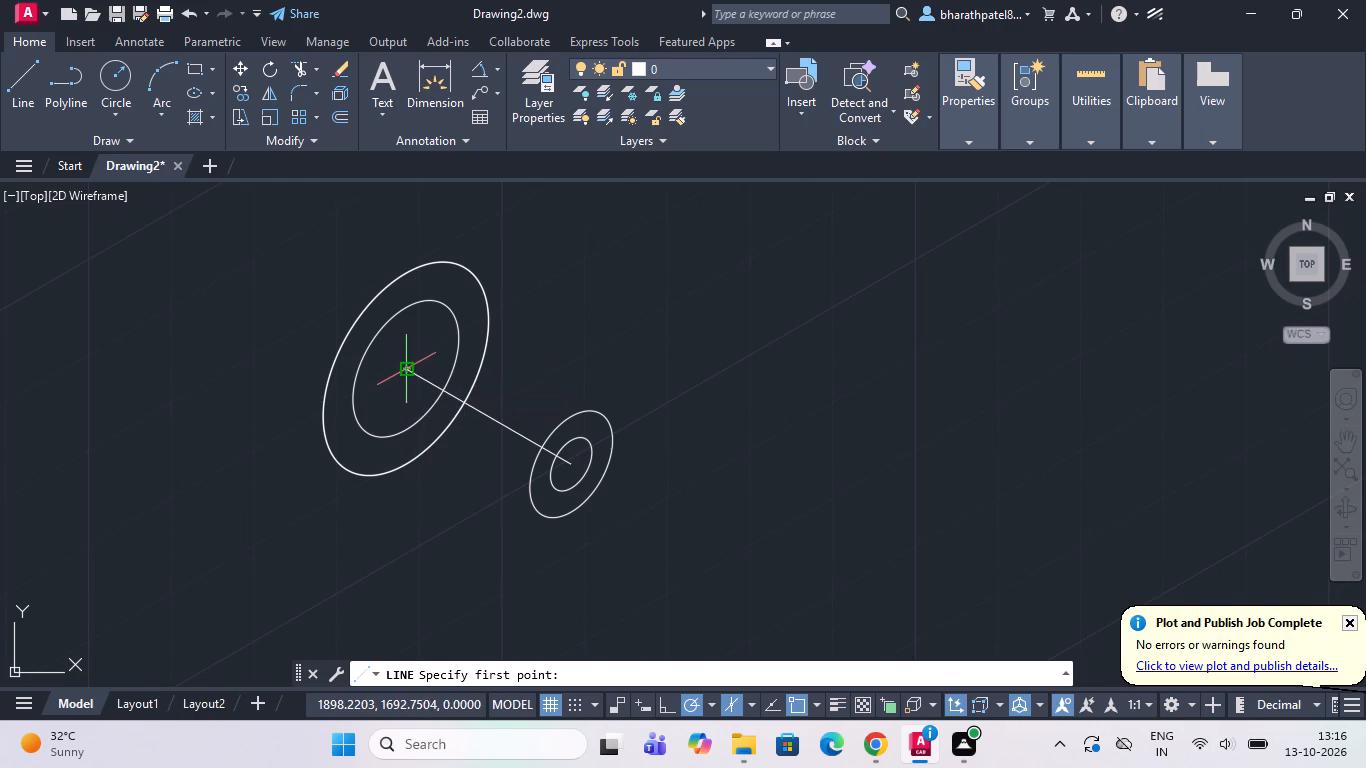
{"action": "left_click", "coordinate": [408, 365]}
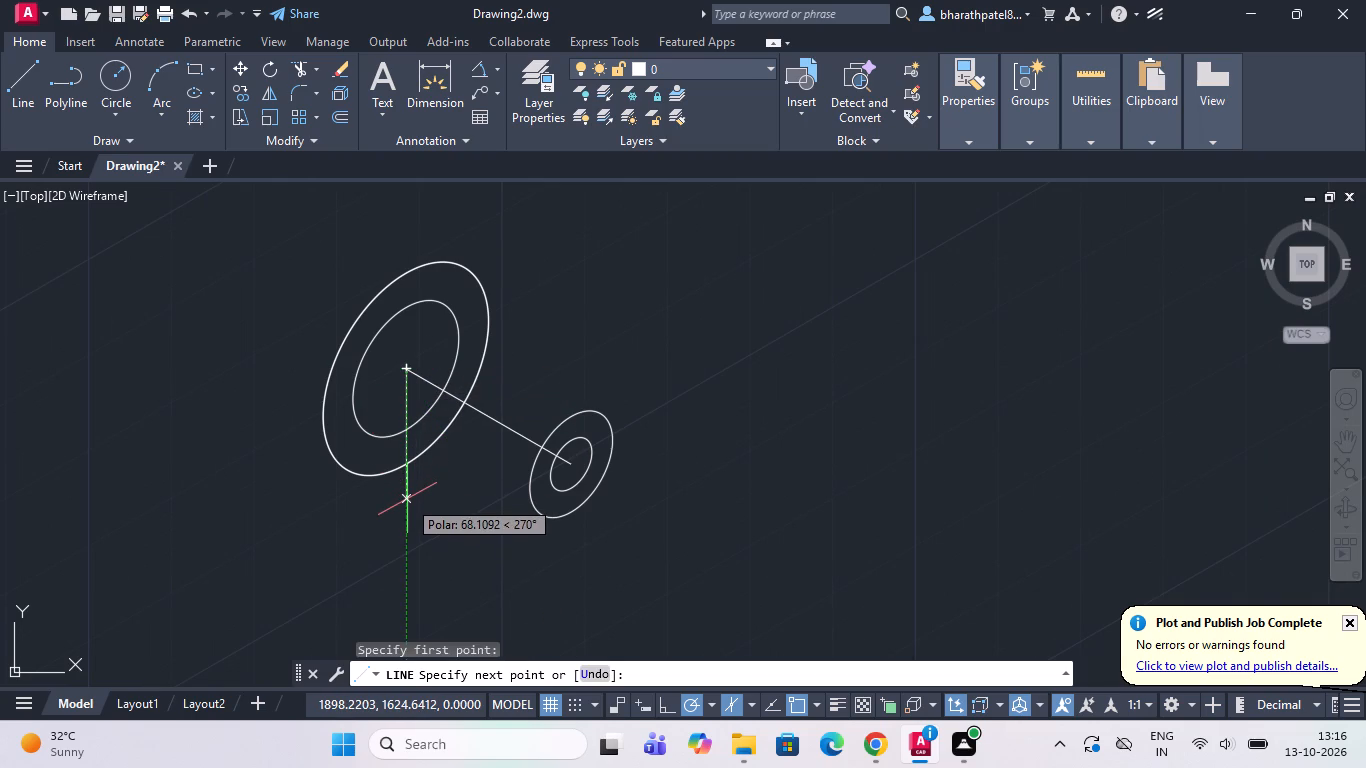
{"action": "left_click", "coordinate": [407, 499]}
{"action": "key", "text": "Escape"}
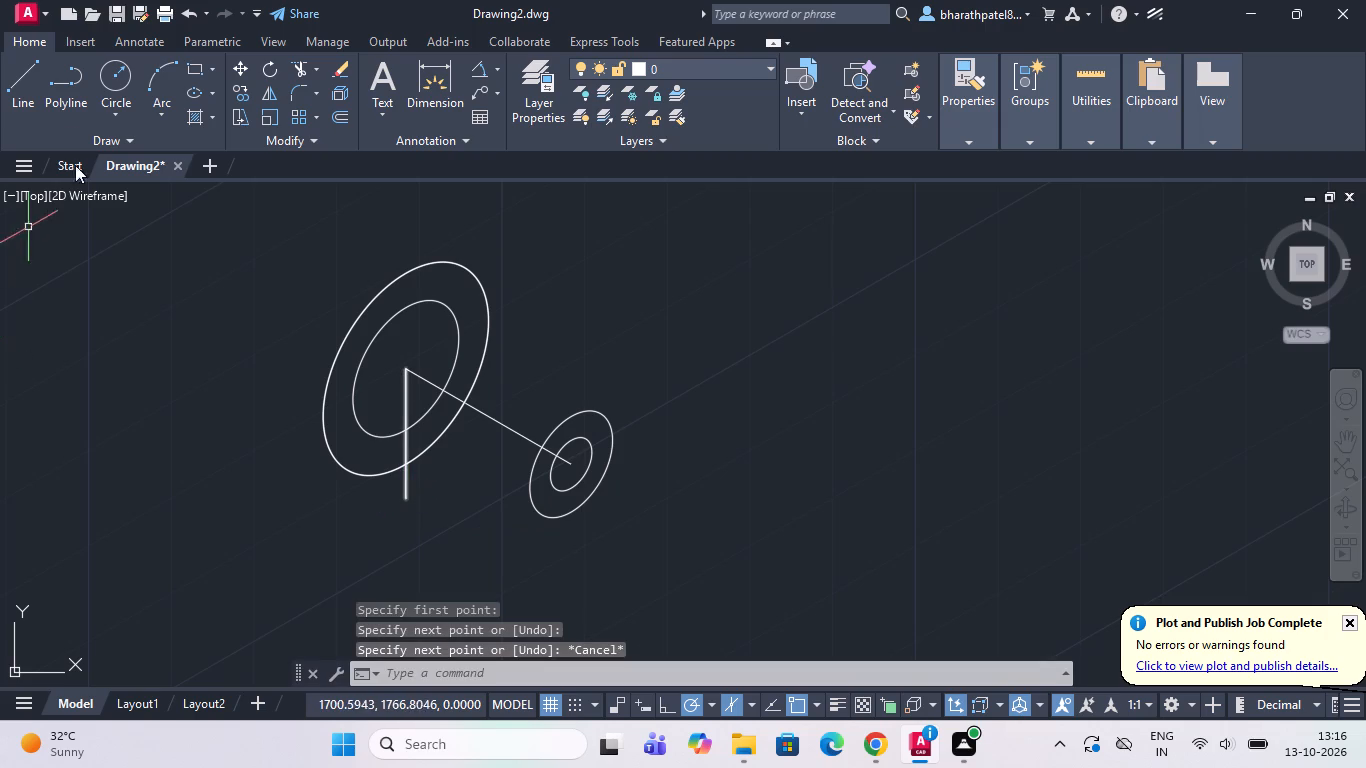
Draw a vertical line about 75 units long straight up from the centre of the large isocircles.
{"action": "left_click", "coordinate": [19, 96]}
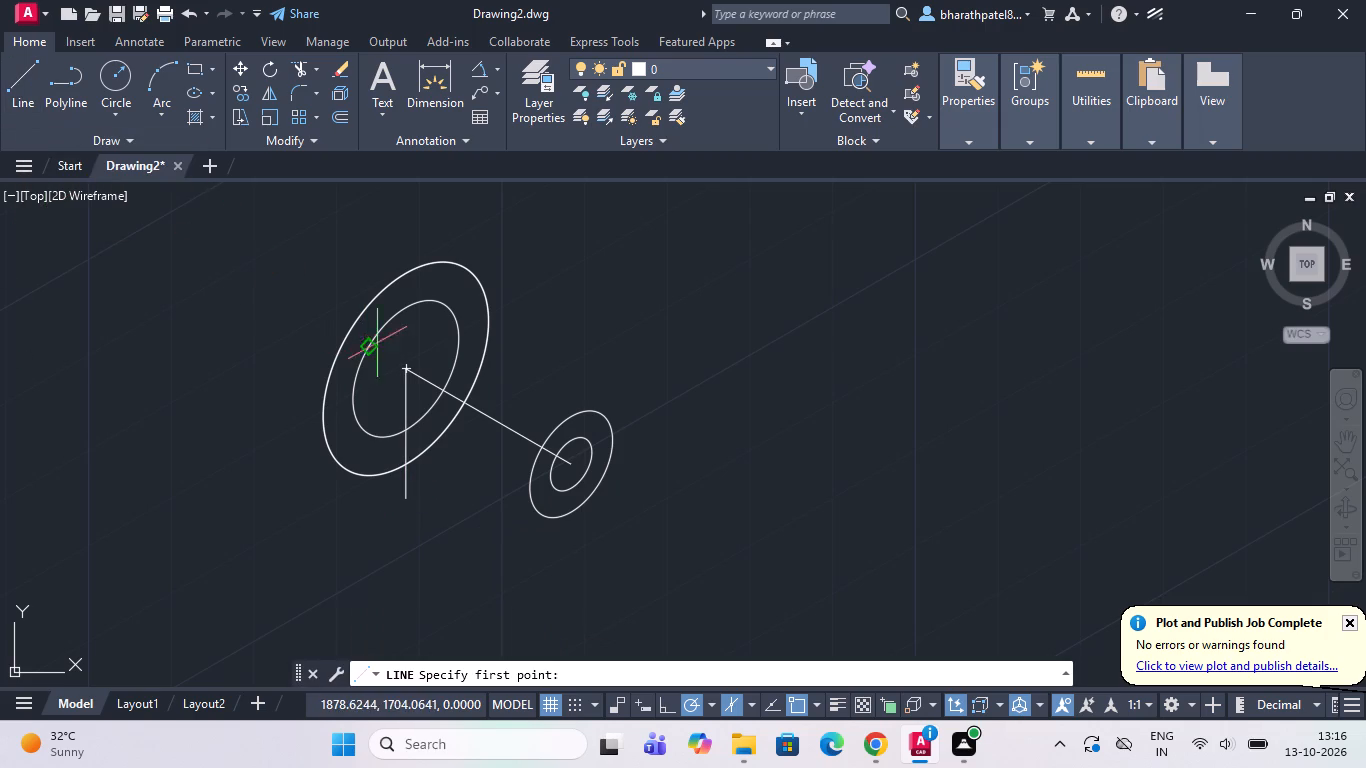
{"action": "left_click", "coordinate": [411, 365]}
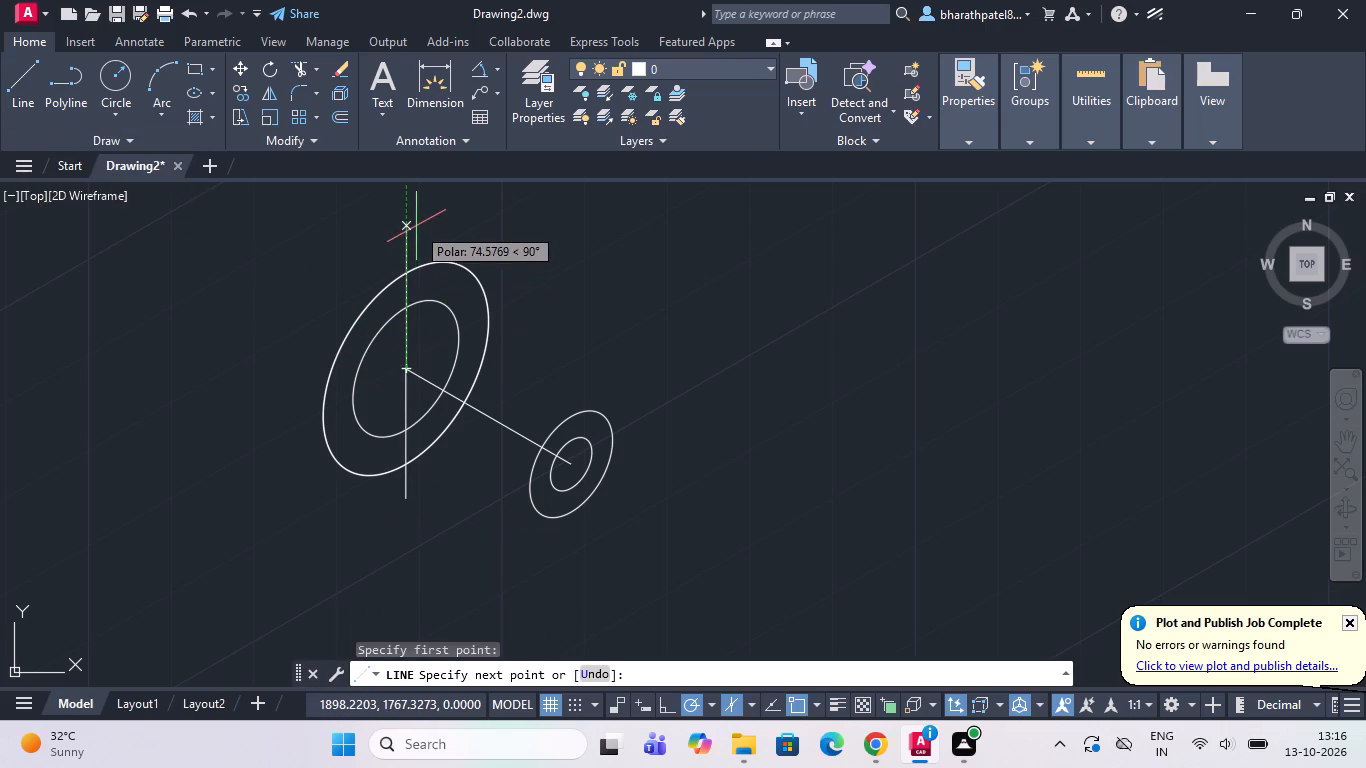
{"action": "left_click", "coordinate": [412, 223]}
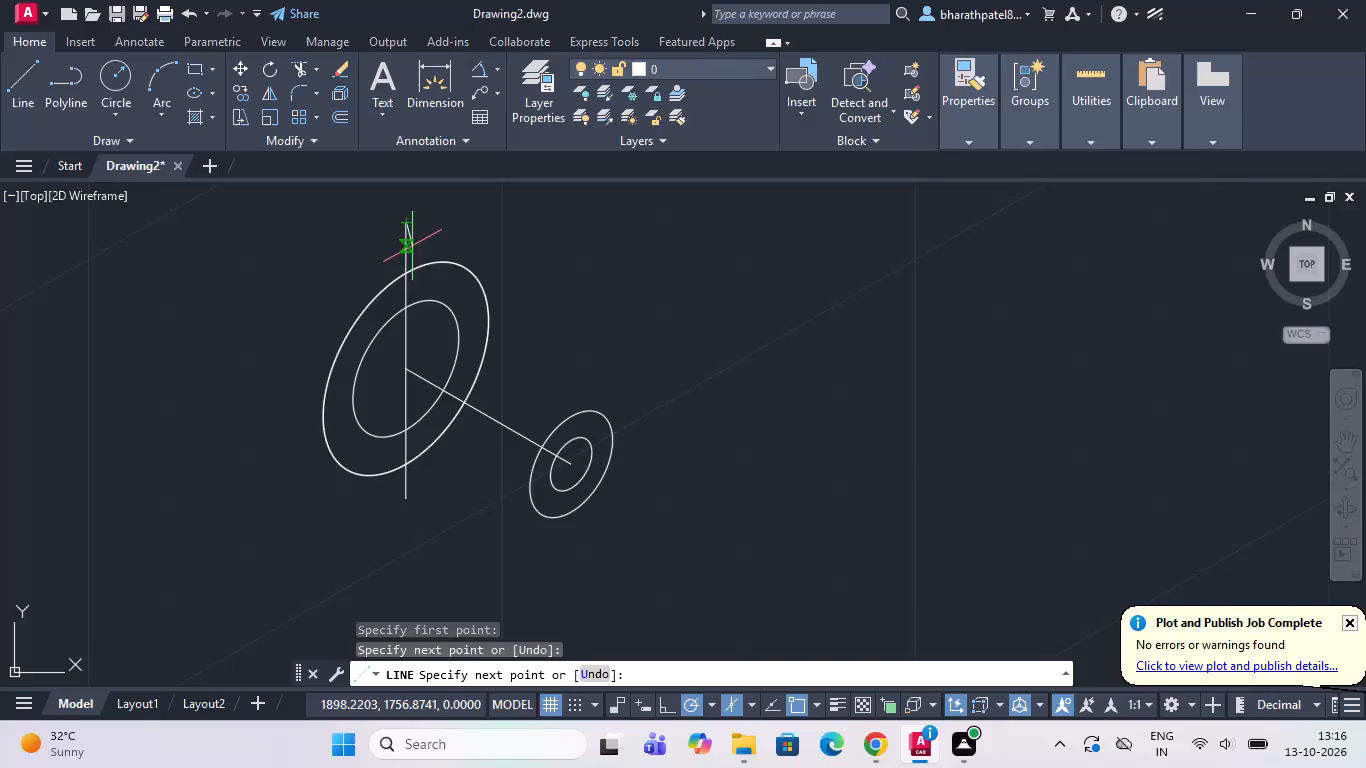
{"action": "key", "text": "Escape"}
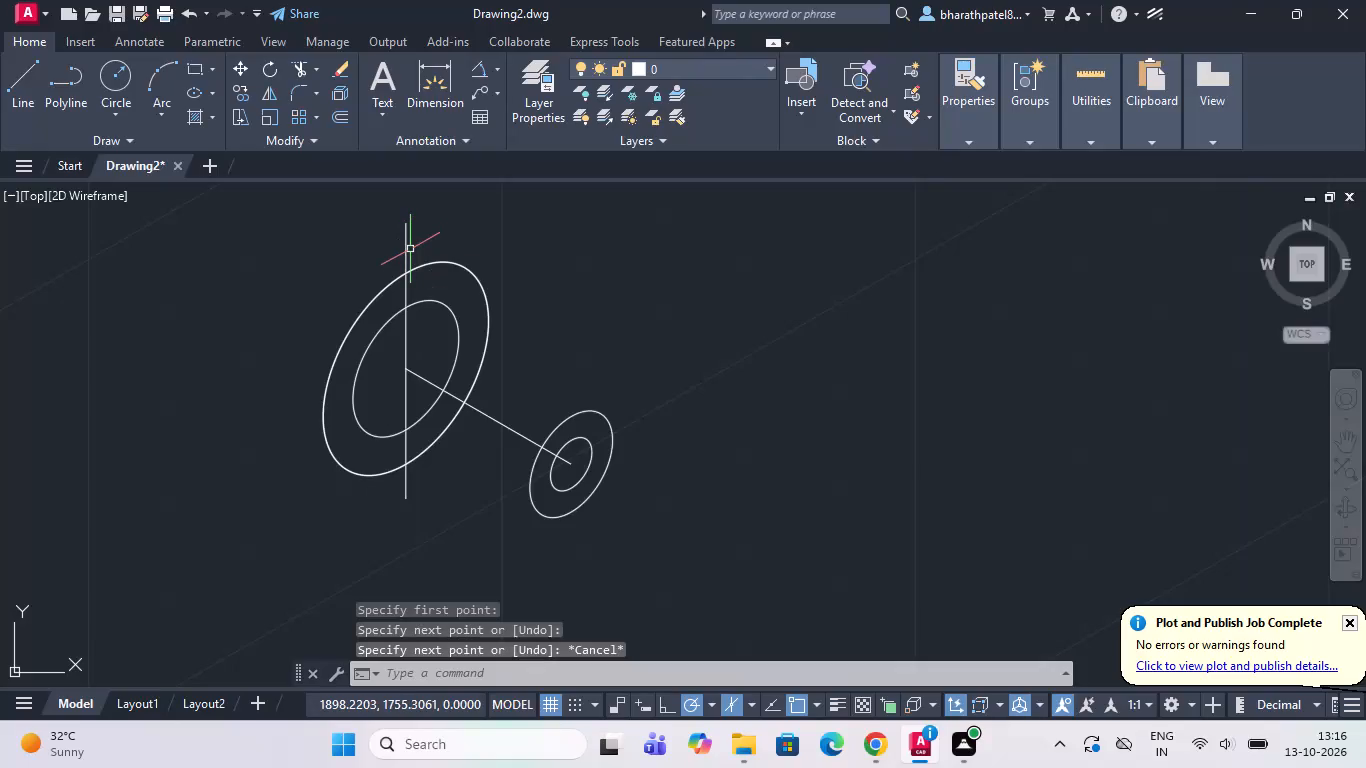
Choose a polar tracking angle setting and draw a line about 163 units long at 150° from the large isocircles' centre.
{"action": "left_click", "coordinate": [18, 99]}
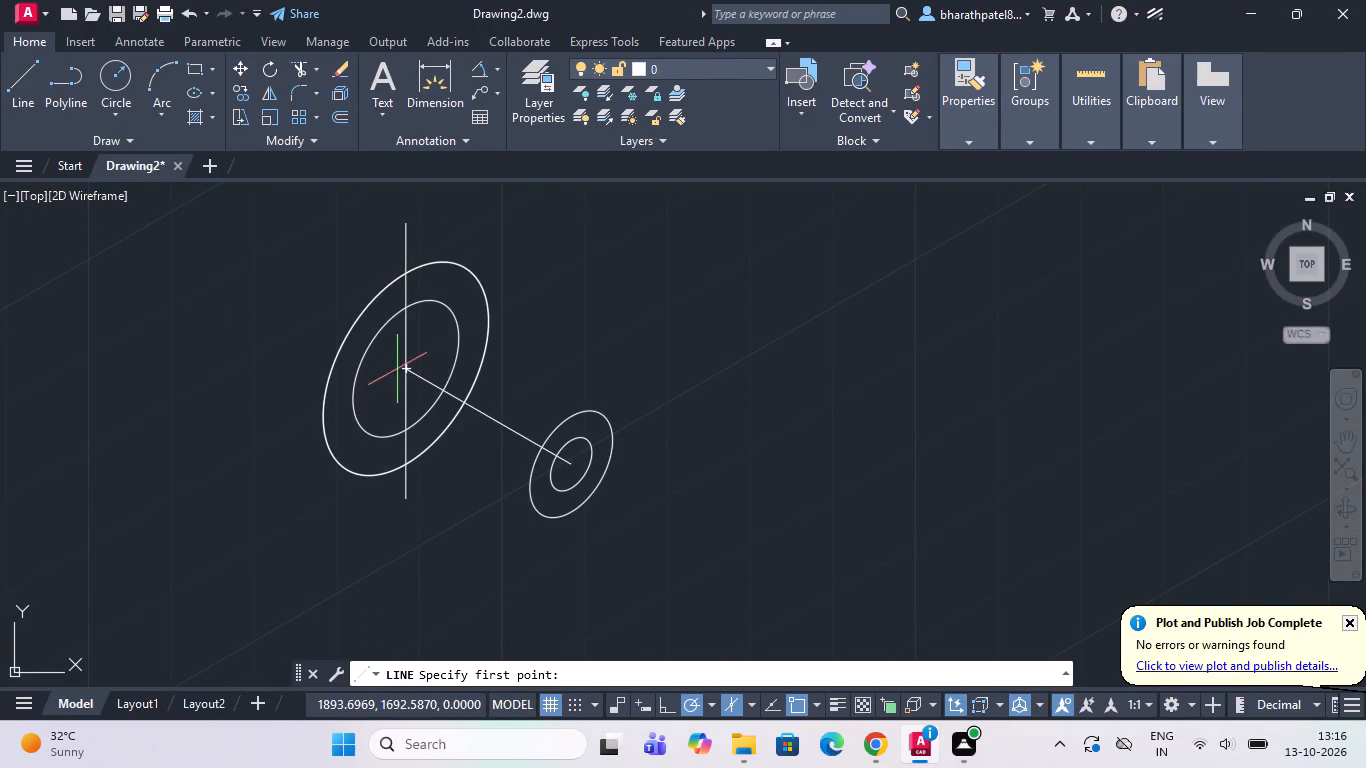
{"action": "scroll", "coordinate": [403, 371], "scroll_direction": "up", "scroll_amount": 2}
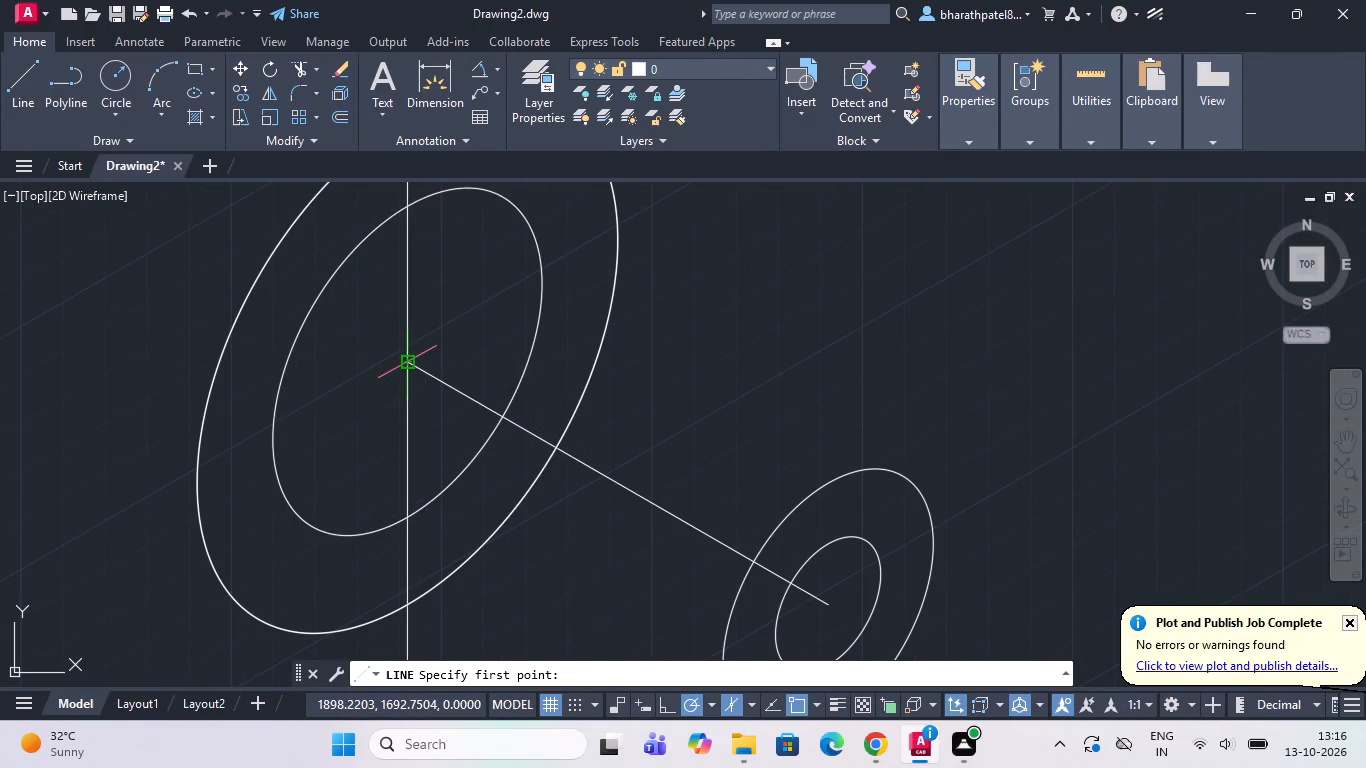
{"action": "left_click", "coordinate": [404, 357]}
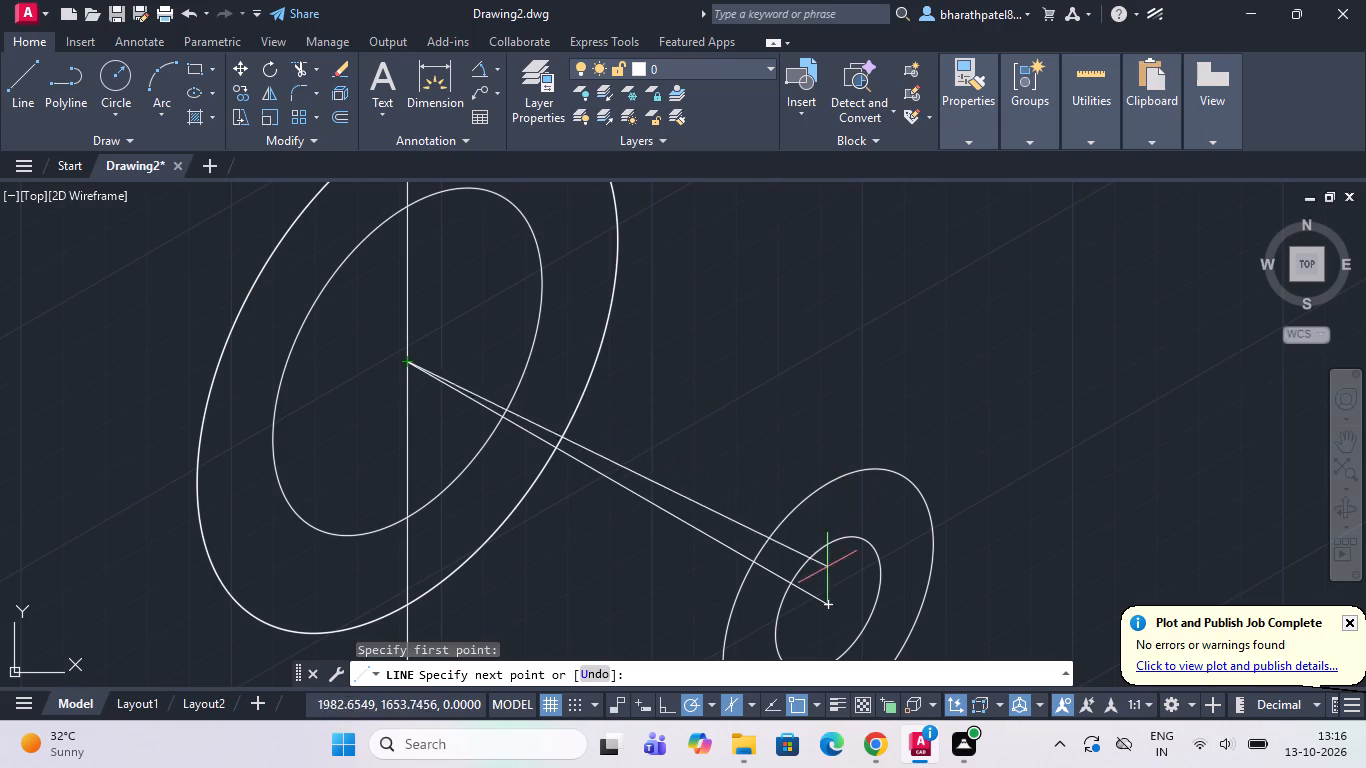
{"action": "left_click", "coordinate": [709, 700]}
{"action": "left_click", "coordinate": [737, 536]}
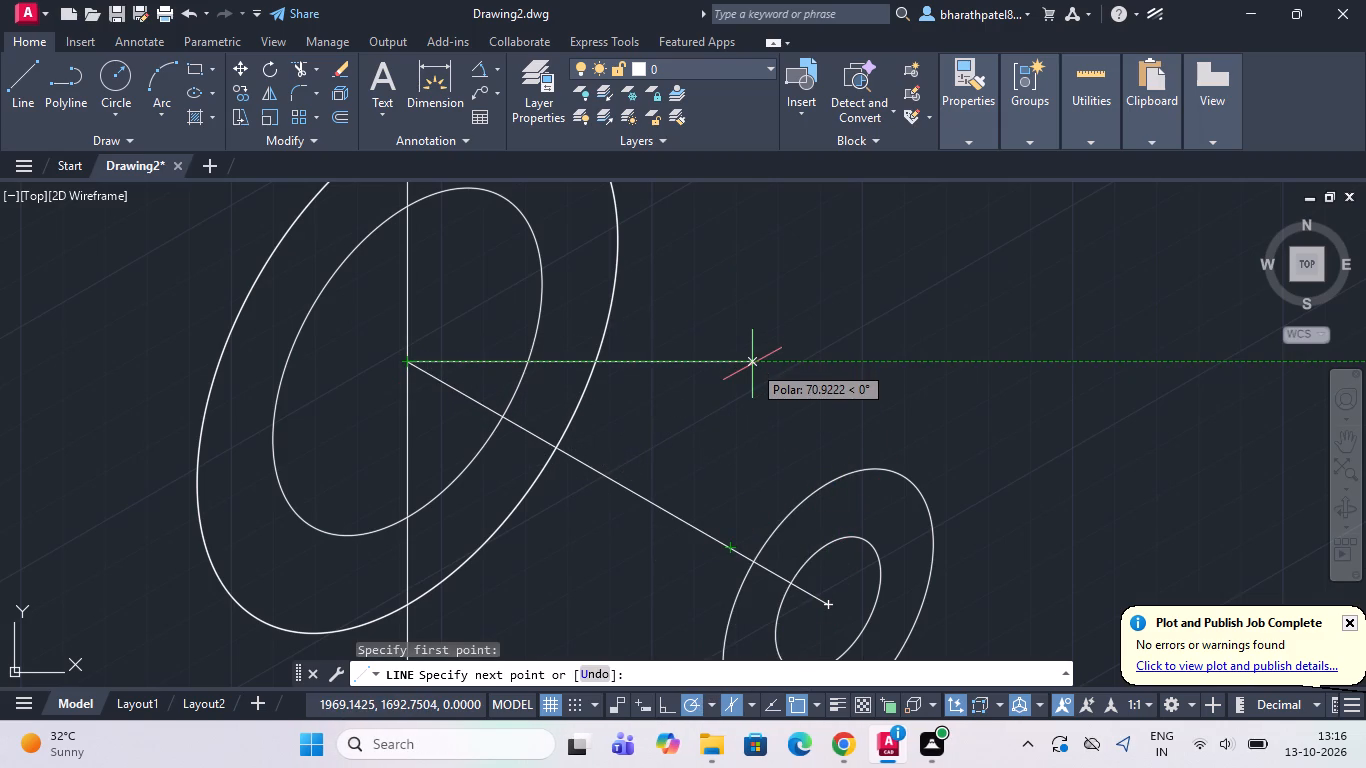
{"action": "scroll", "coordinate": [756, 364], "scroll_direction": "down", "scroll_amount": 2}
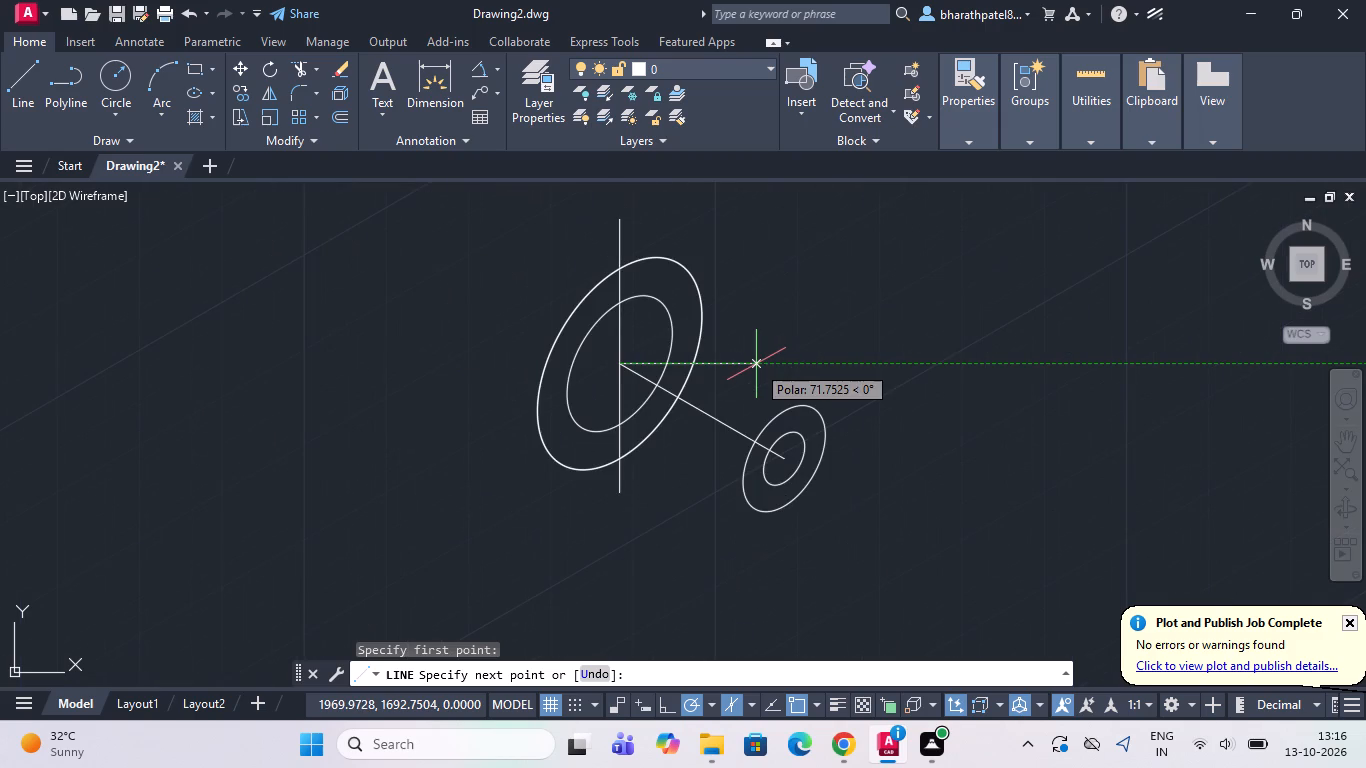
{"action": "scroll", "coordinate": [769, 387], "scroll_direction": "down", "scroll_amount": 1}
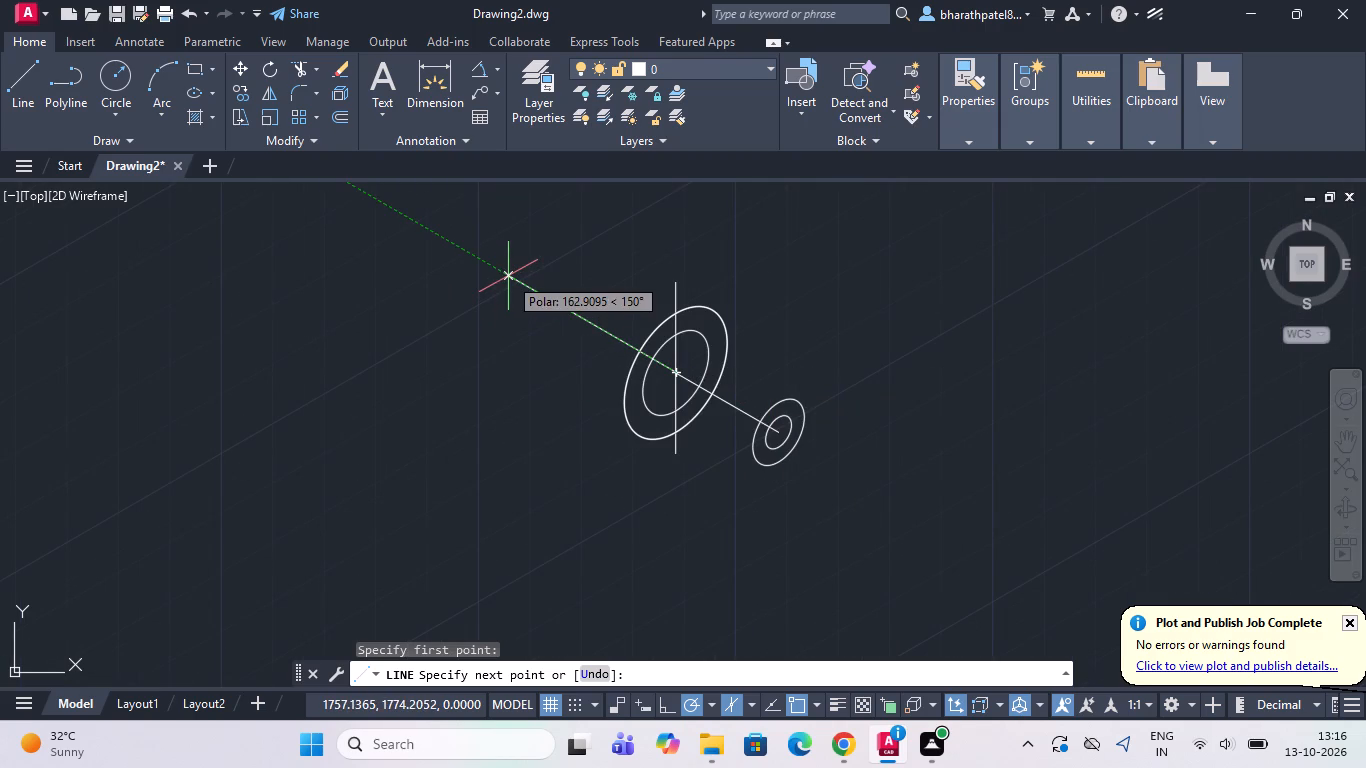
{"action": "left_click", "coordinate": [508, 276]}
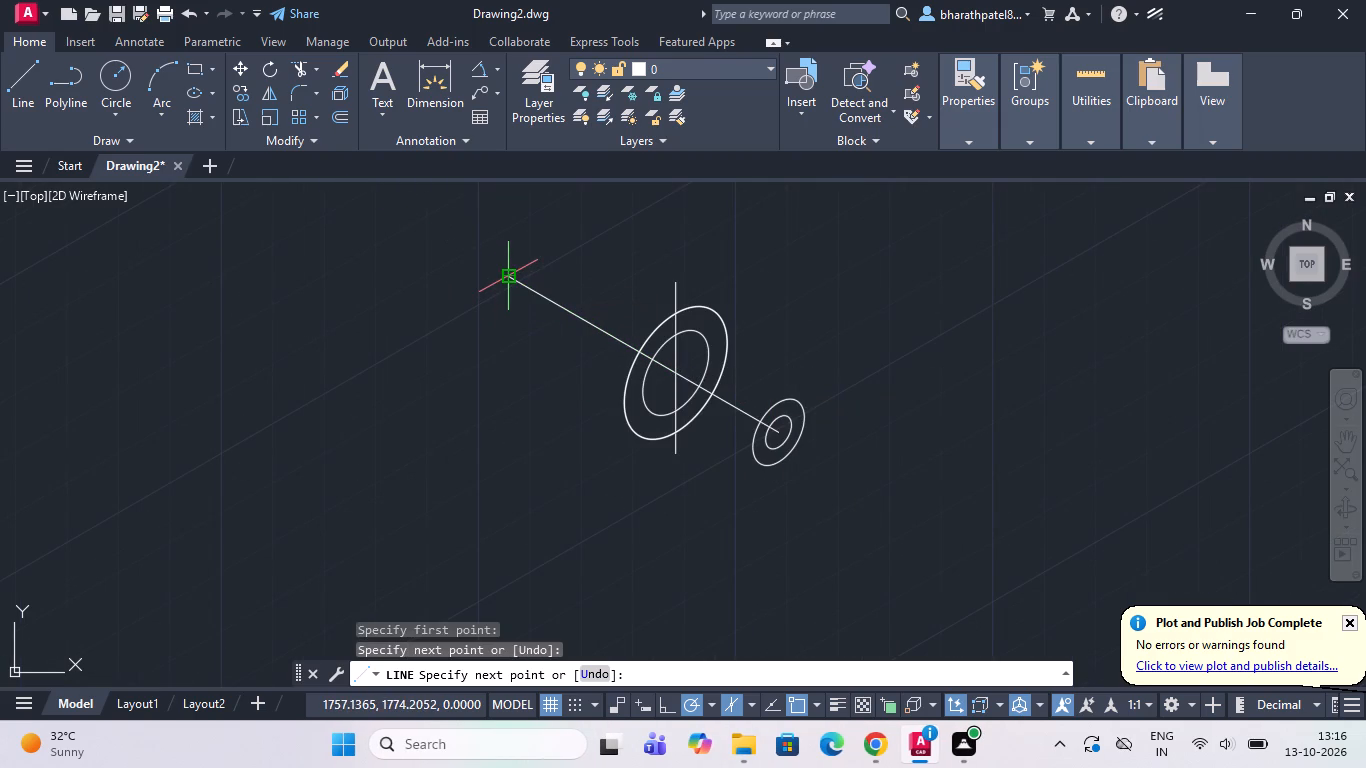
{"action": "key", "text": "Escape"}
Draw a 30-unit line from the large isocircles' centre along the axis line towards the small isocircles.
{"action": "scroll", "coordinate": [641, 396], "scroll_direction": "down", "scroll_amount": 1}
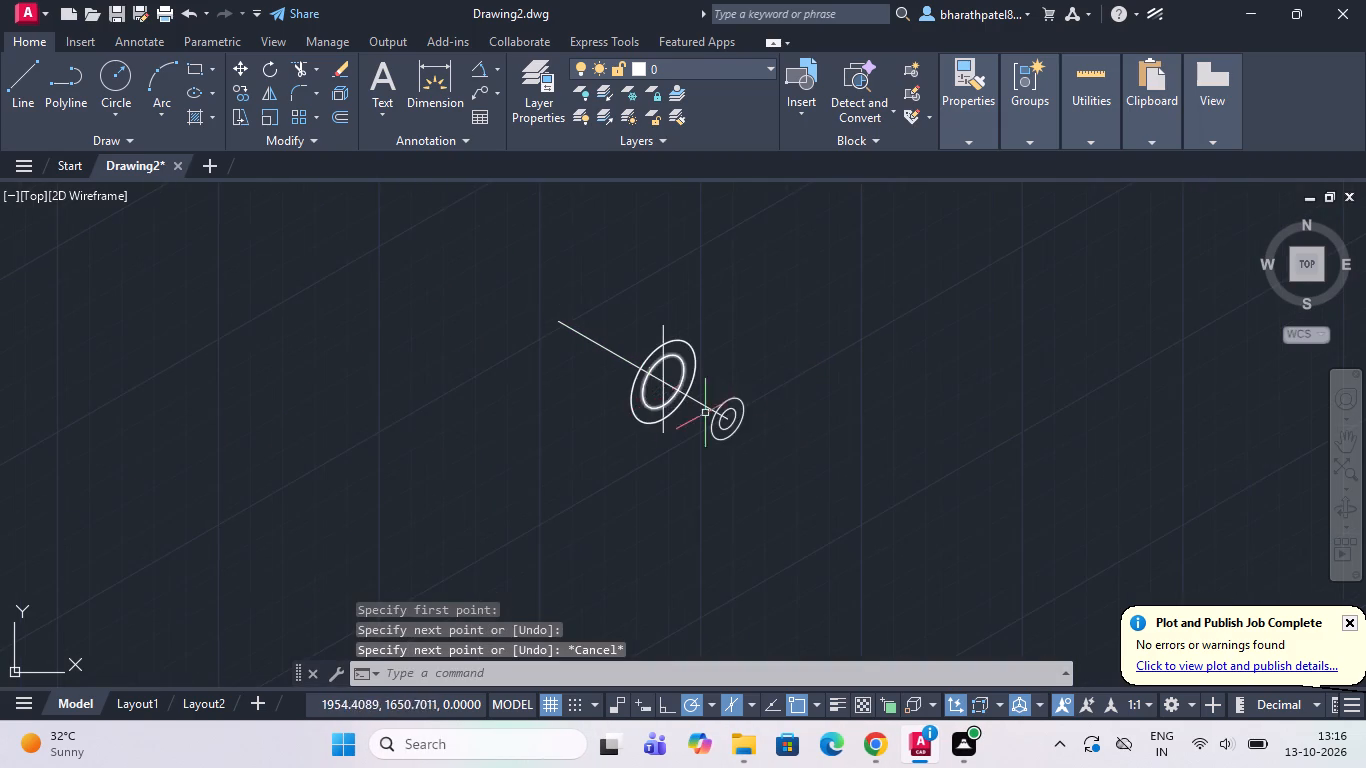
{"action": "scroll", "coordinate": [732, 447], "scroll_direction": "up", "scroll_amount": 2}
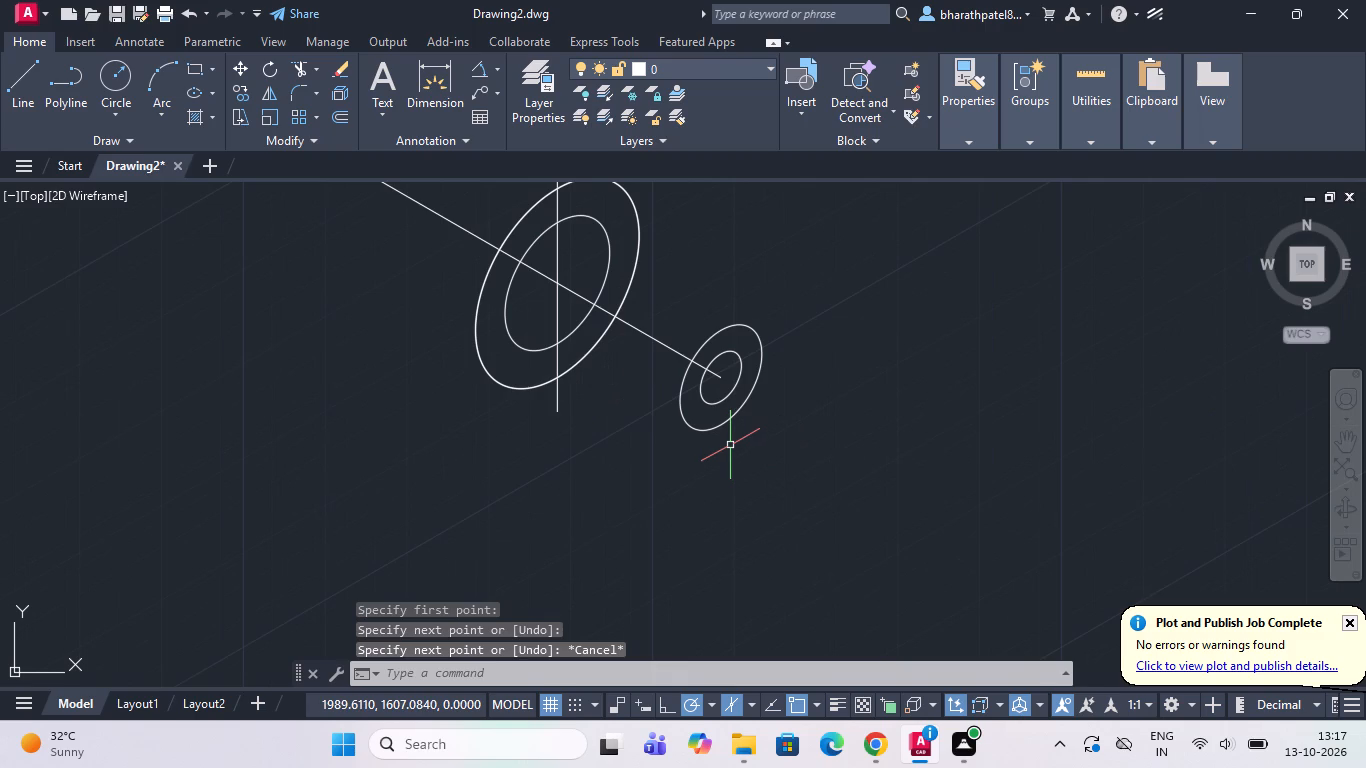
{"action": "scroll", "coordinate": [730, 445], "scroll_direction": "down", "scroll_amount": 2}
{"action": "scroll", "coordinate": [720, 349], "scroll_direction": "up", "scroll_amount": 2}
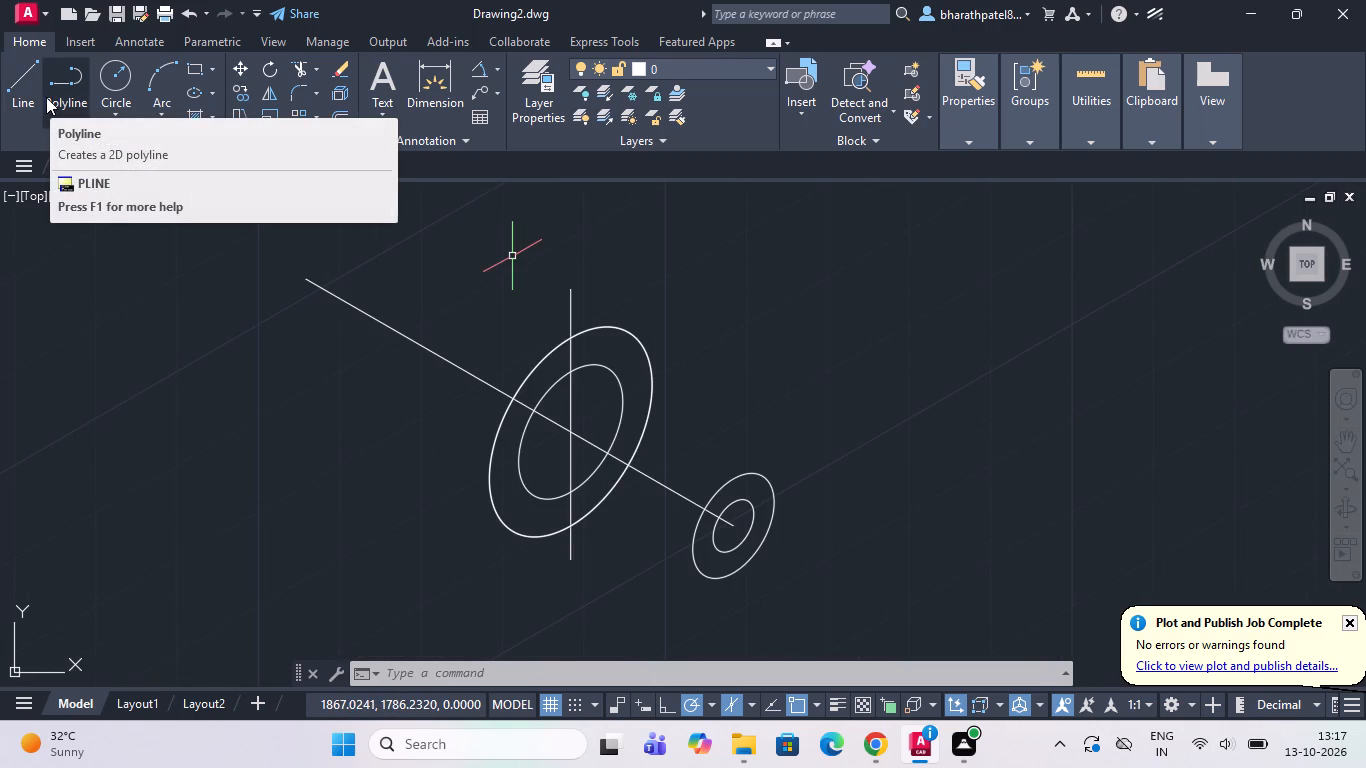
{"action": "scroll", "coordinate": [256, 226], "scroll_direction": "up", "scroll_amount": 1}
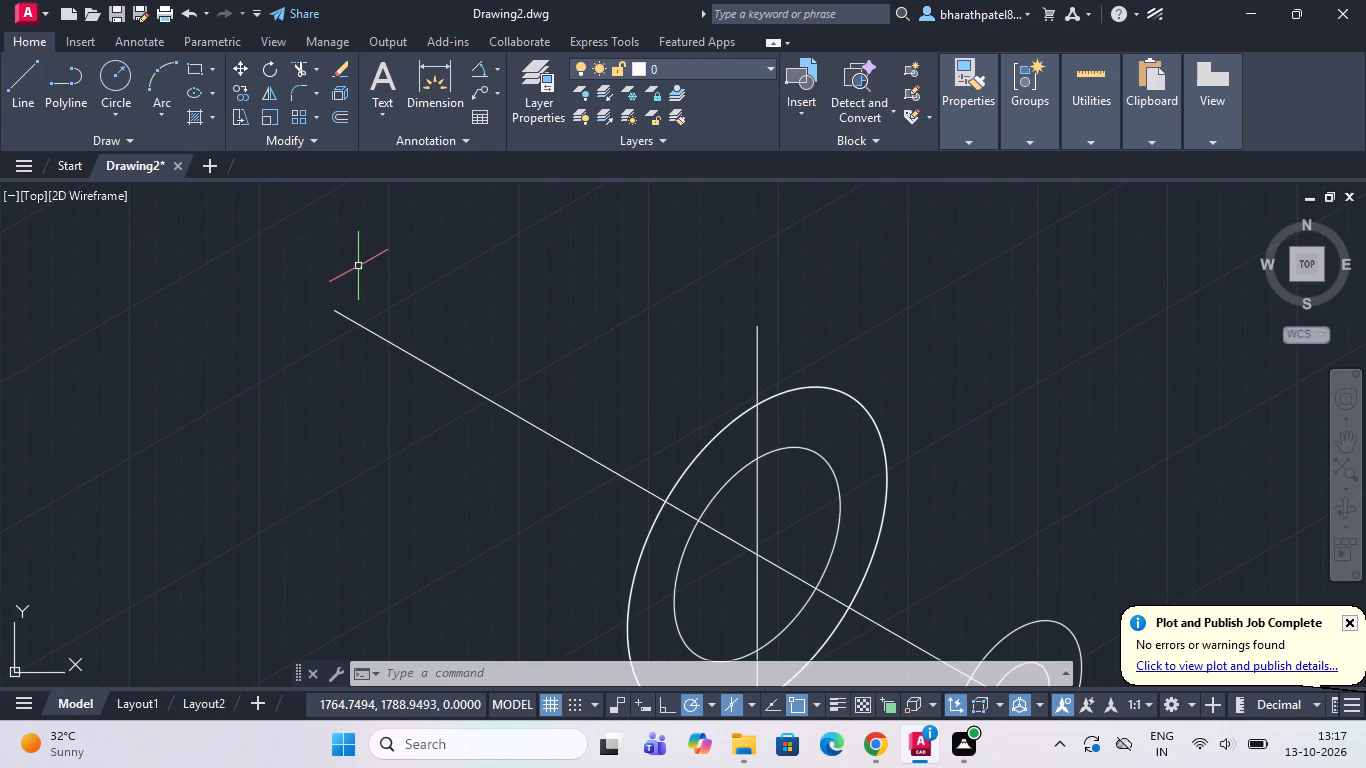
{"action": "scroll", "coordinate": [358, 256], "scroll_direction": "down", "scroll_amount": 3}
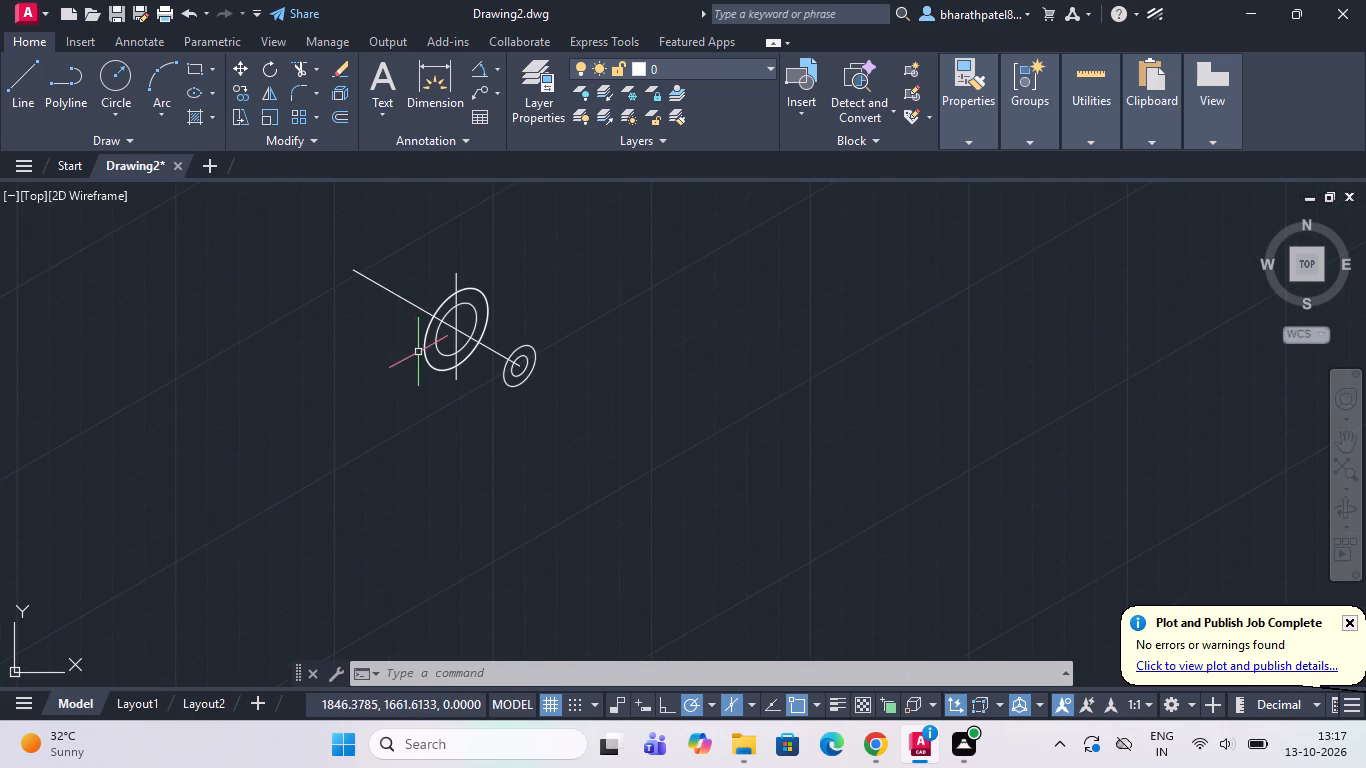
{"action": "scroll", "coordinate": [421, 353], "scroll_direction": "up", "scroll_amount": 1}
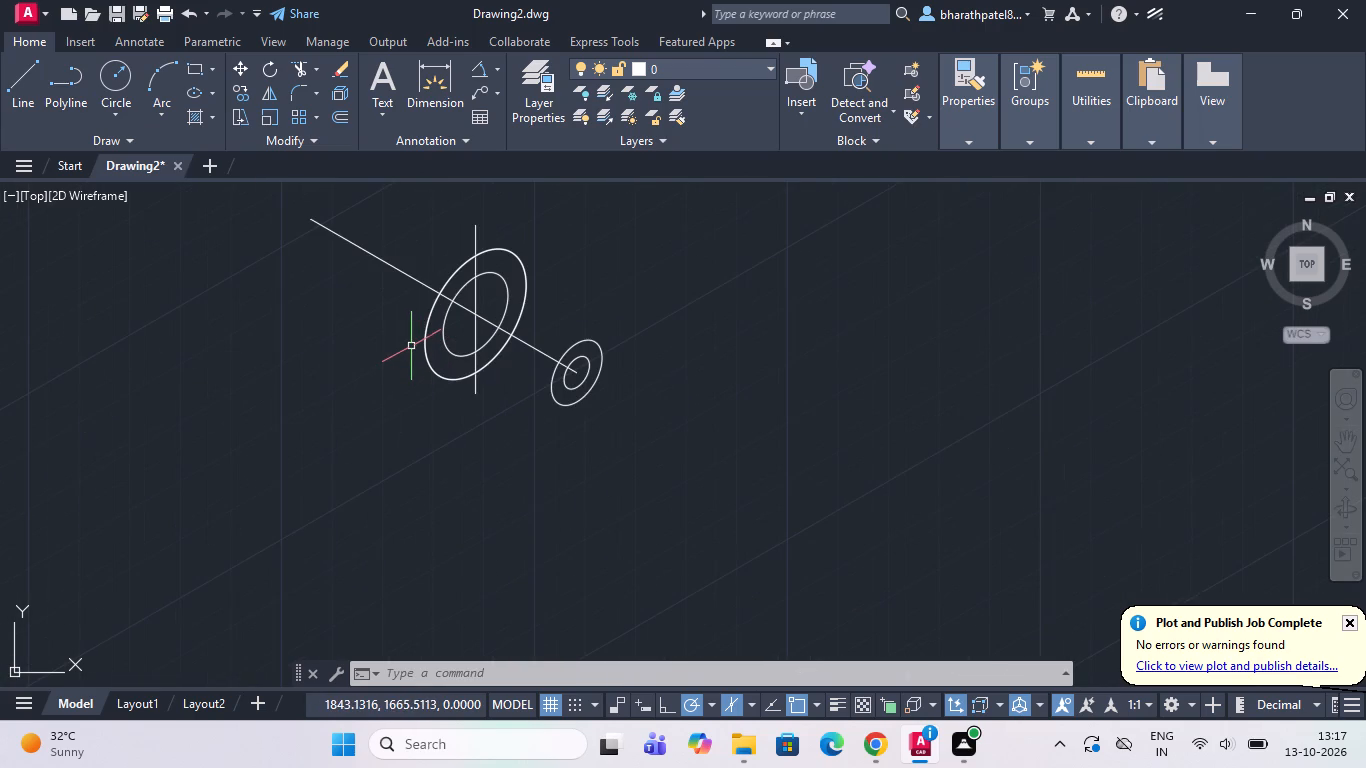
{"action": "left_click", "coordinate": [19, 88]}
{"action": "scroll", "coordinate": [478, 346], "scroll_direction": "up", "scroll_amount": 3}
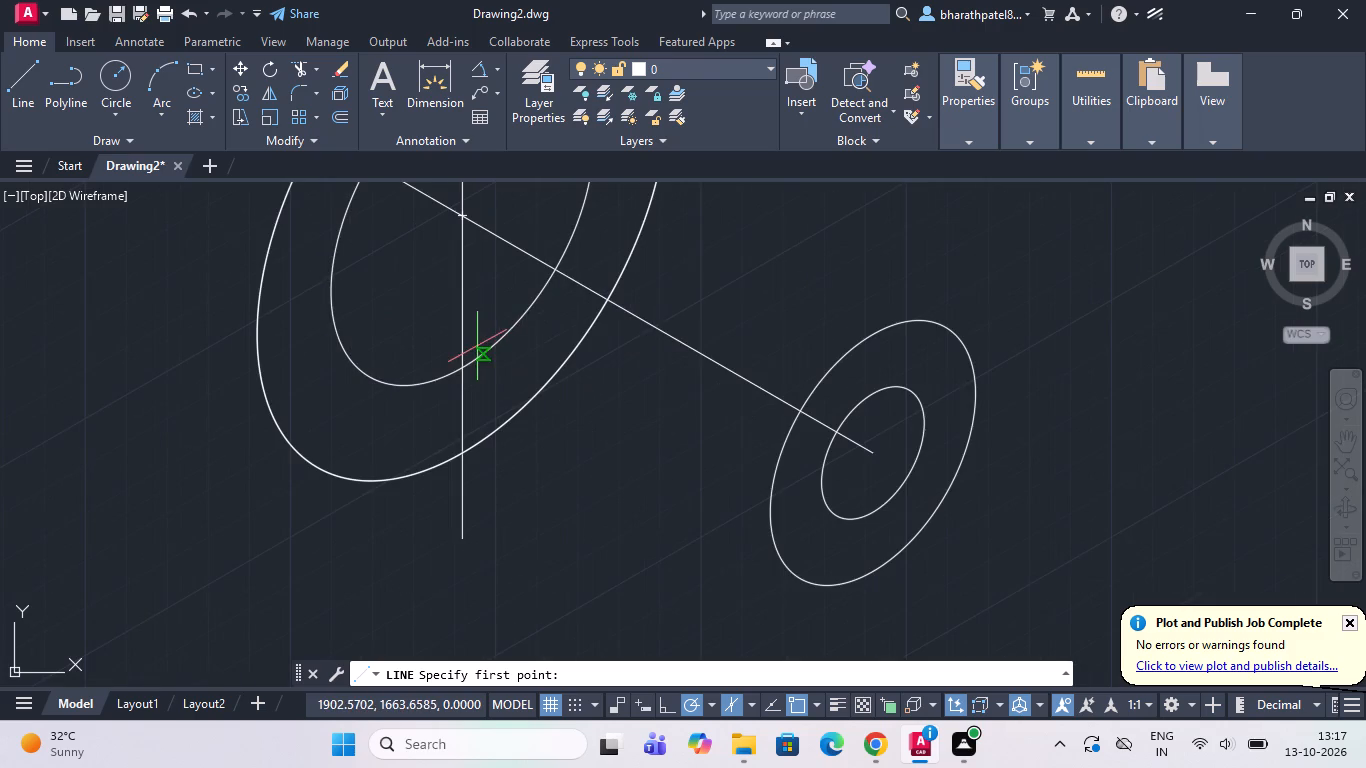
{"action": "scroll", "coordinate": [465, 404], "scroll_direction": "down", "scroll_amount": 1}
{"action": "scroll", "coordinate": [453, 278], "scroll_direction": "up", "scroll_amount": 3}
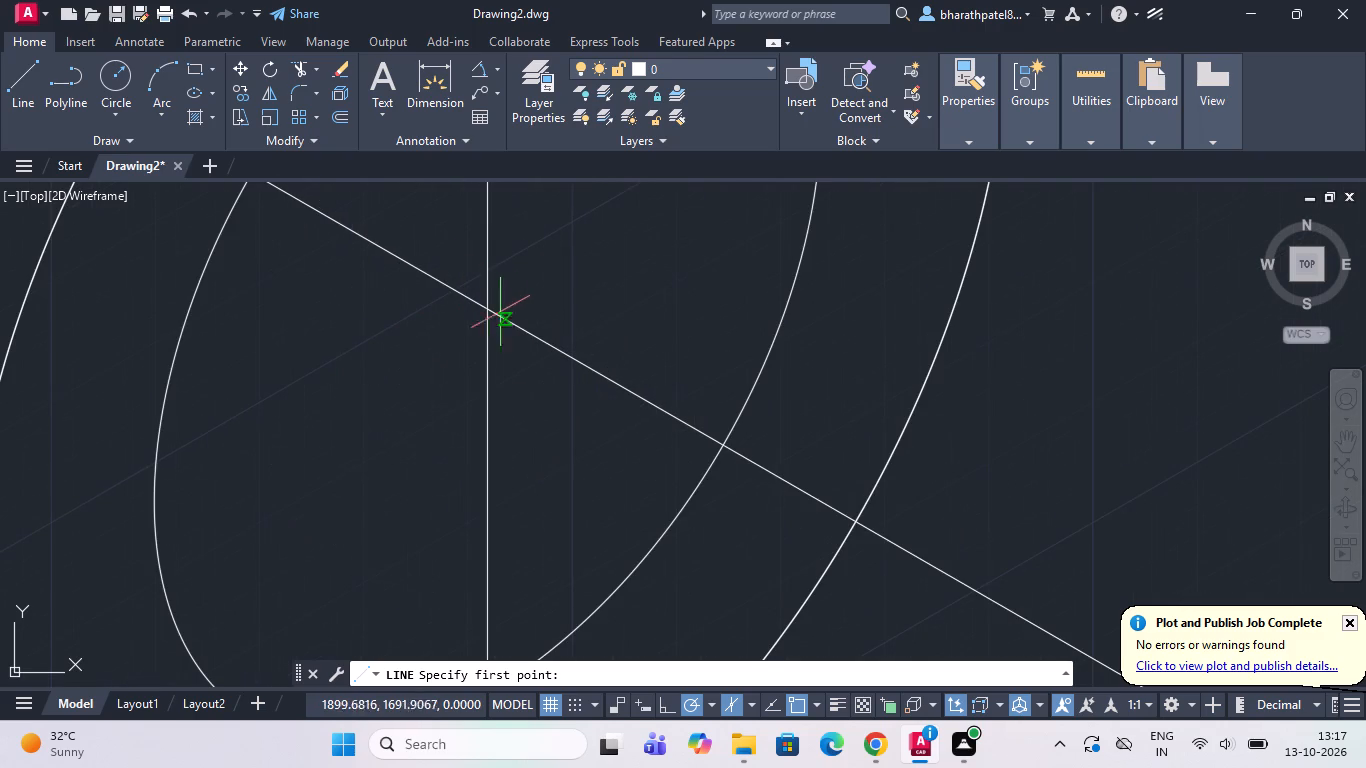
{"action": "left_click", "coordinate": [484, 303]}
{"action": "scroll", "coordinate": [748, 441], "scroll_direction": "down", "scroll_amount": 3}
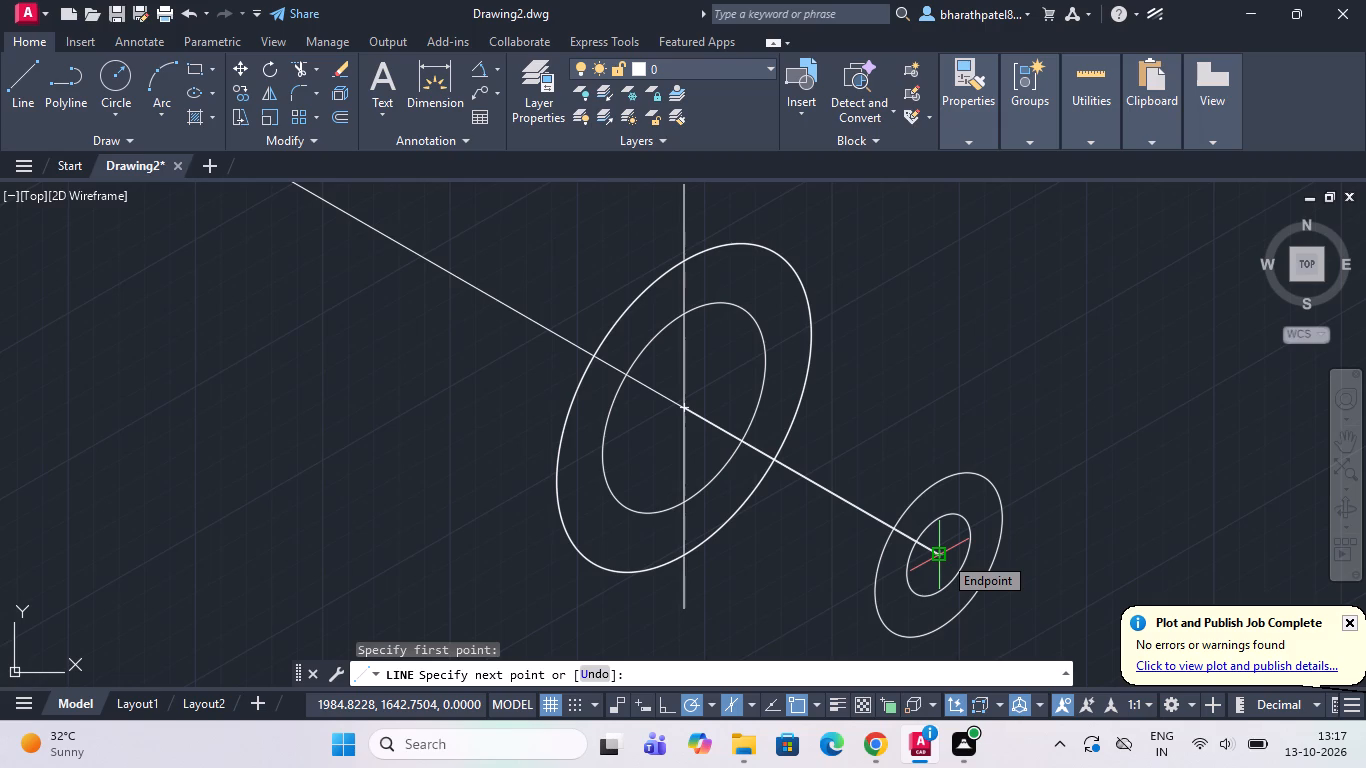
{"action": "type", "text": "30"}
{"action": "key", "text": "Return"}
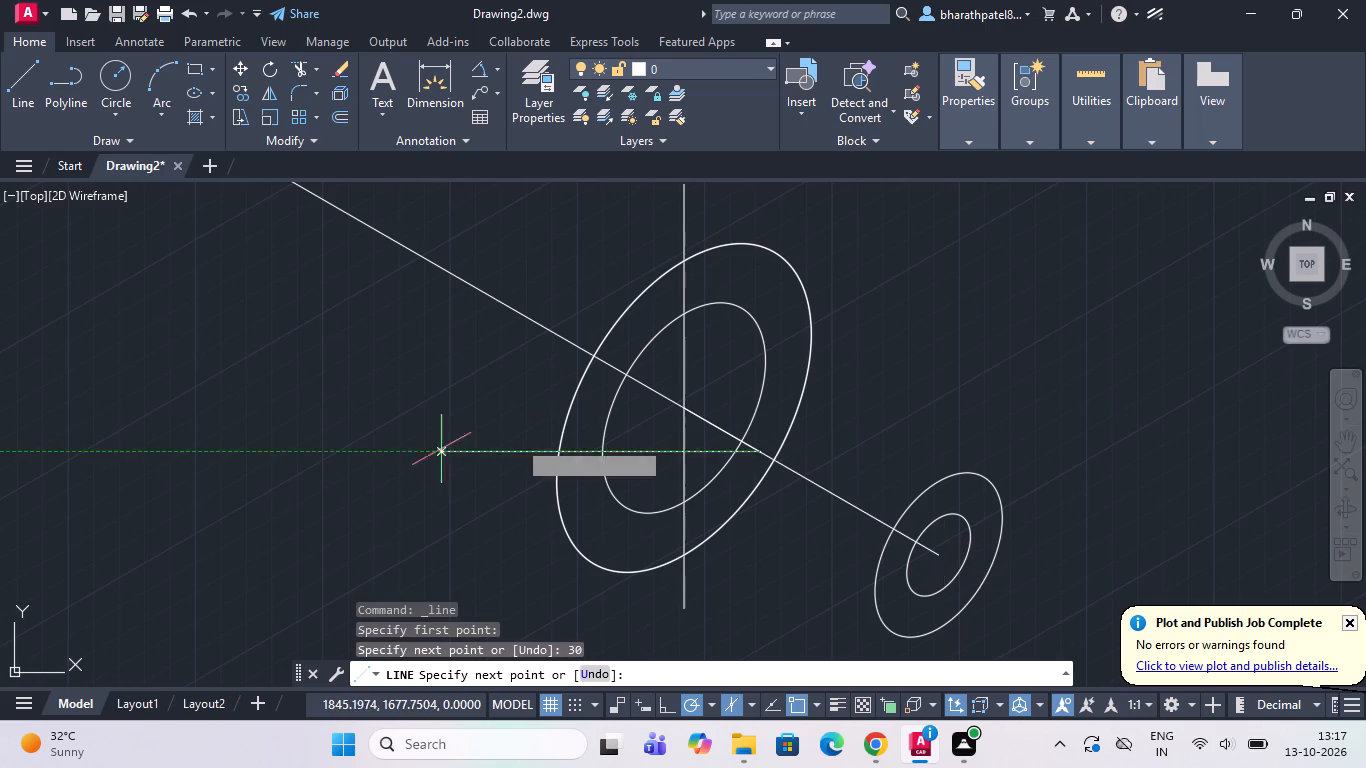
{"action": "scroll", "coordinate": [421, 469], "scroll_direction": "down", "scroll_amount": 1}
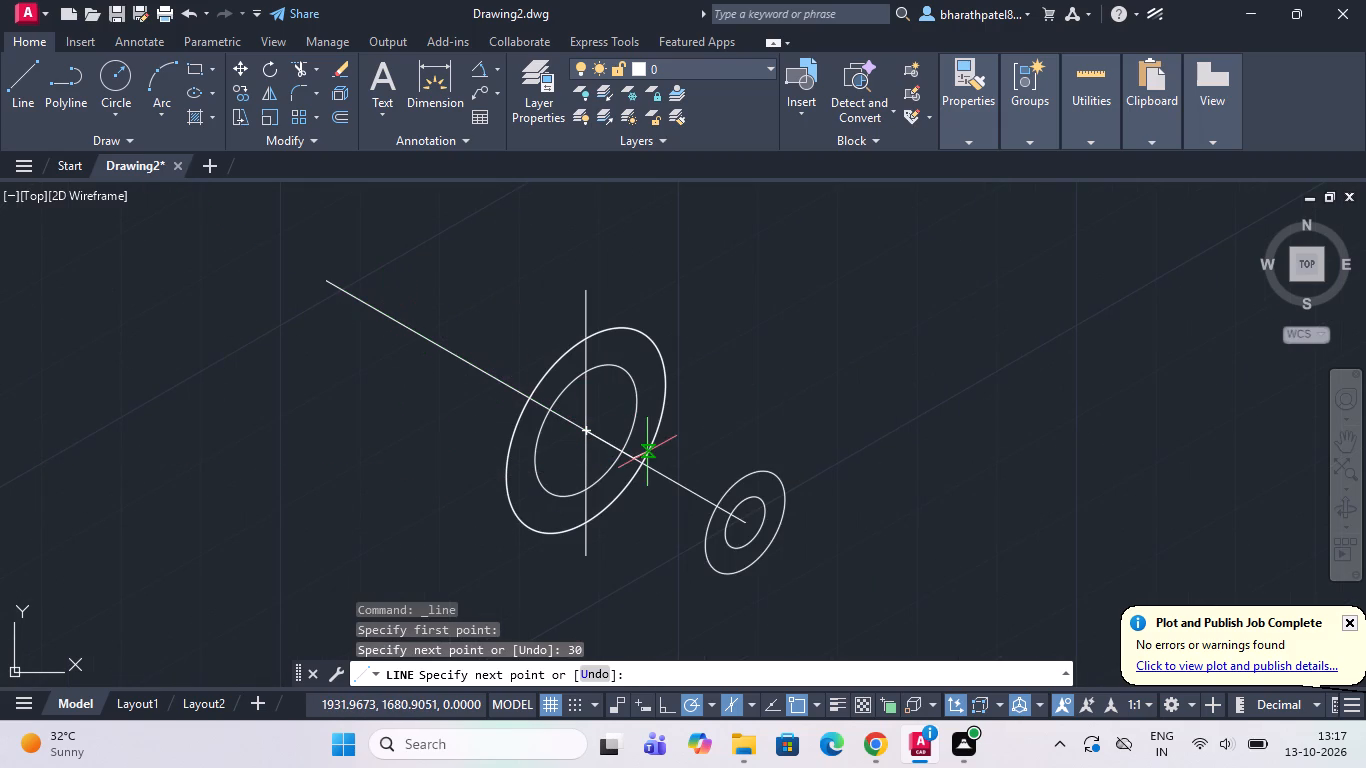
{"action": "key", "text": "Escape"}
Draw another 30-unit line at 330° from the large isocircles' centre along the axis line towards the small isocircles.
{"action": "left_click_drag", "start_coordinate": [20, 79], "coordinate": [138, 110]}
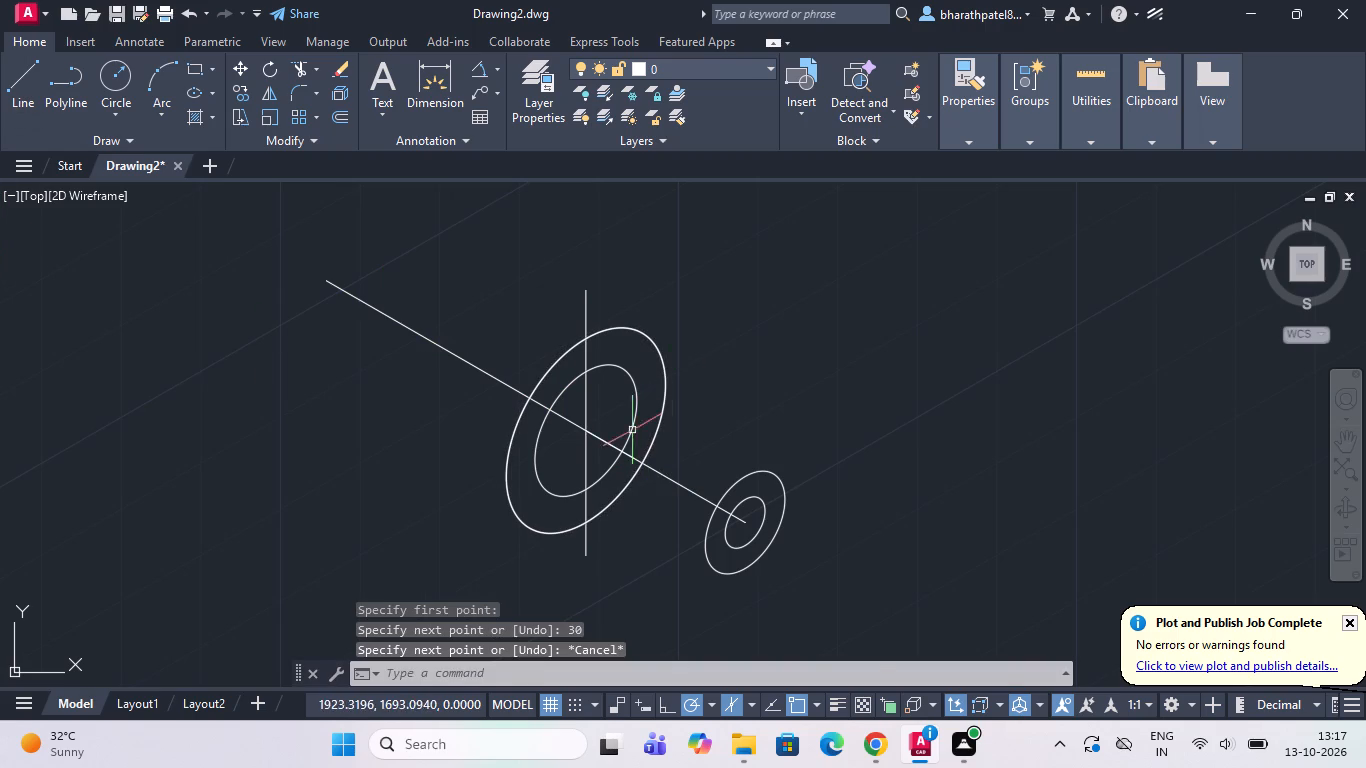
{"action": "scroll", "coordinate": [598, 435], "scroll_direction": "up", "scroll_amount": 5}
{"action": "left_click", "coordinate": [31, 91]}
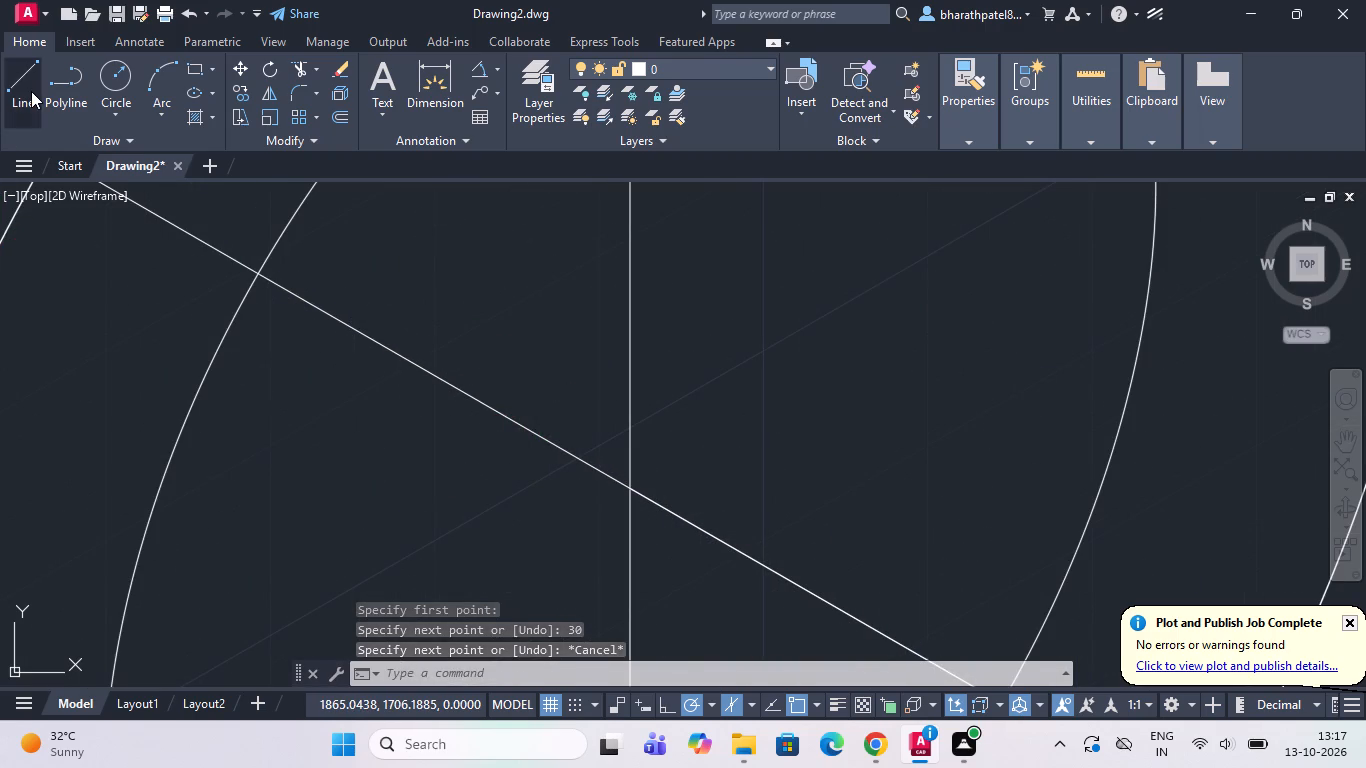
{"action": "left_click", "coordinate": [636, 488]}
{"action": "scroll", "coordinate": [636, 488], "scroll_direction": "down", "scroll_amount": 3}
{"action": "scroll", "coordinate": [743, 540], "scroll_direction": "down", "scroll_amount": 2}
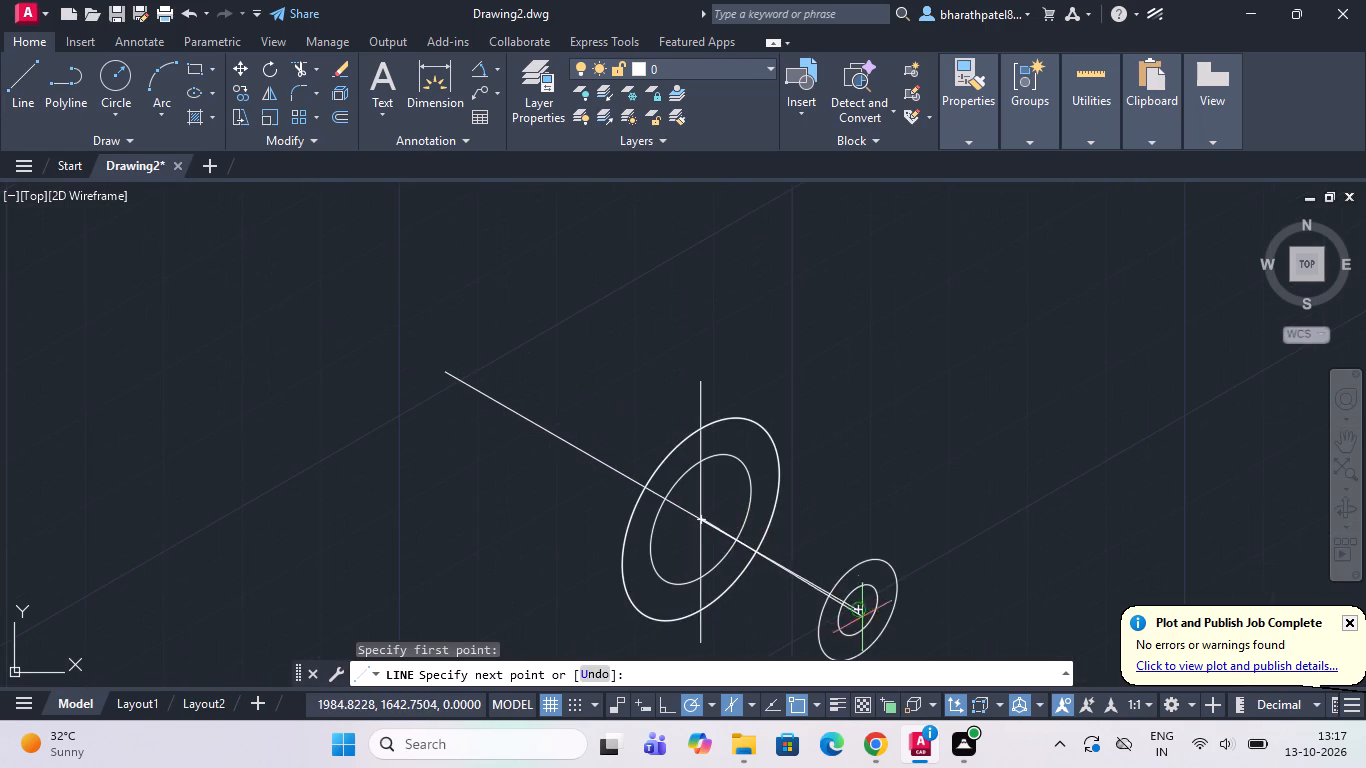
{"action": "scroll", "coordinate": [863, 618], "scroll_direction": "up", "scroll_amount": 3}
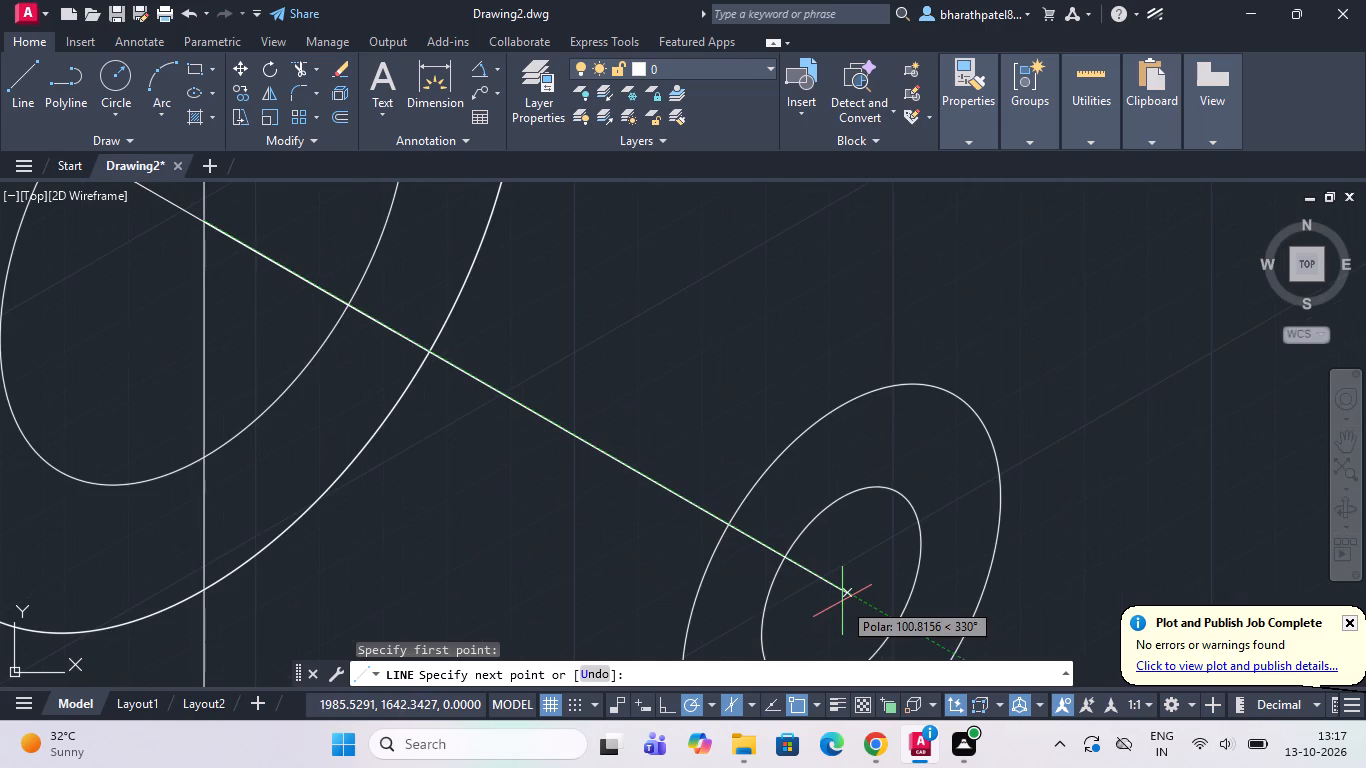
{"action": "key", "text": "3"}
{"action": "key", "text": "0"}
{"action": "key", "text": "Return"}
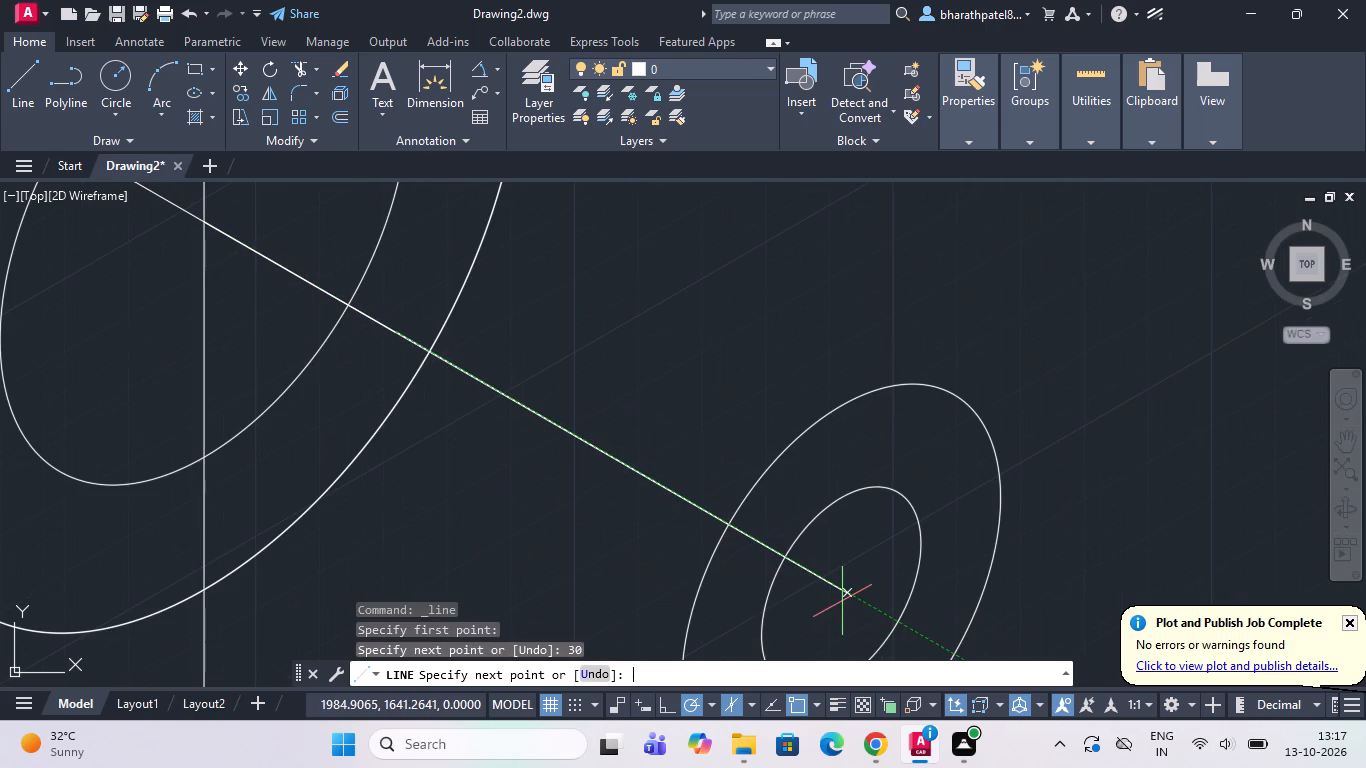
{"action": "scroll", "coordinate": [842, 601], "scroll_direction": "down", "scroll_amount": 4}
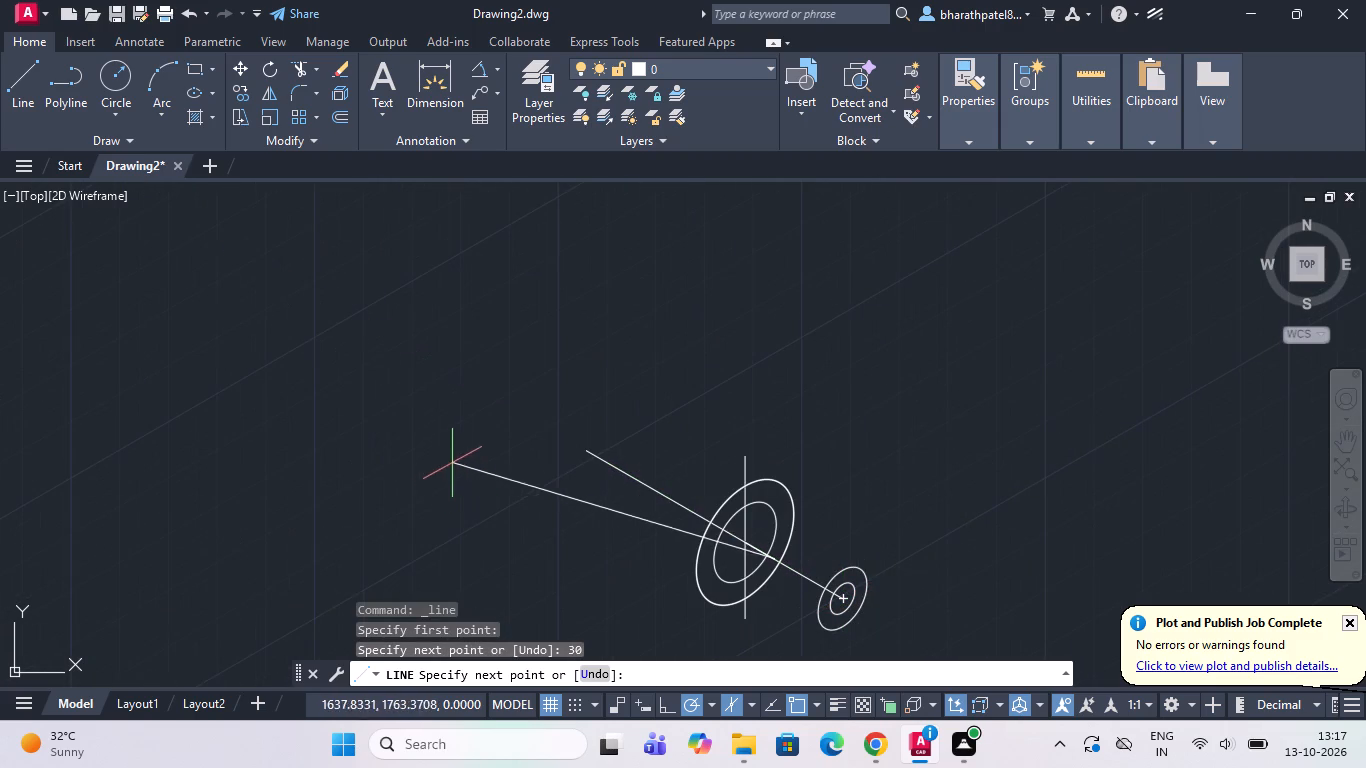
{"action": "scroll", "coordinate": [471, 445], "scroll_direction": "up", "scroll_amount": 2}
{"action": "scroll", "coordinate": [471, 445], "scroll_direction": "down", "scroll_amount": 1}
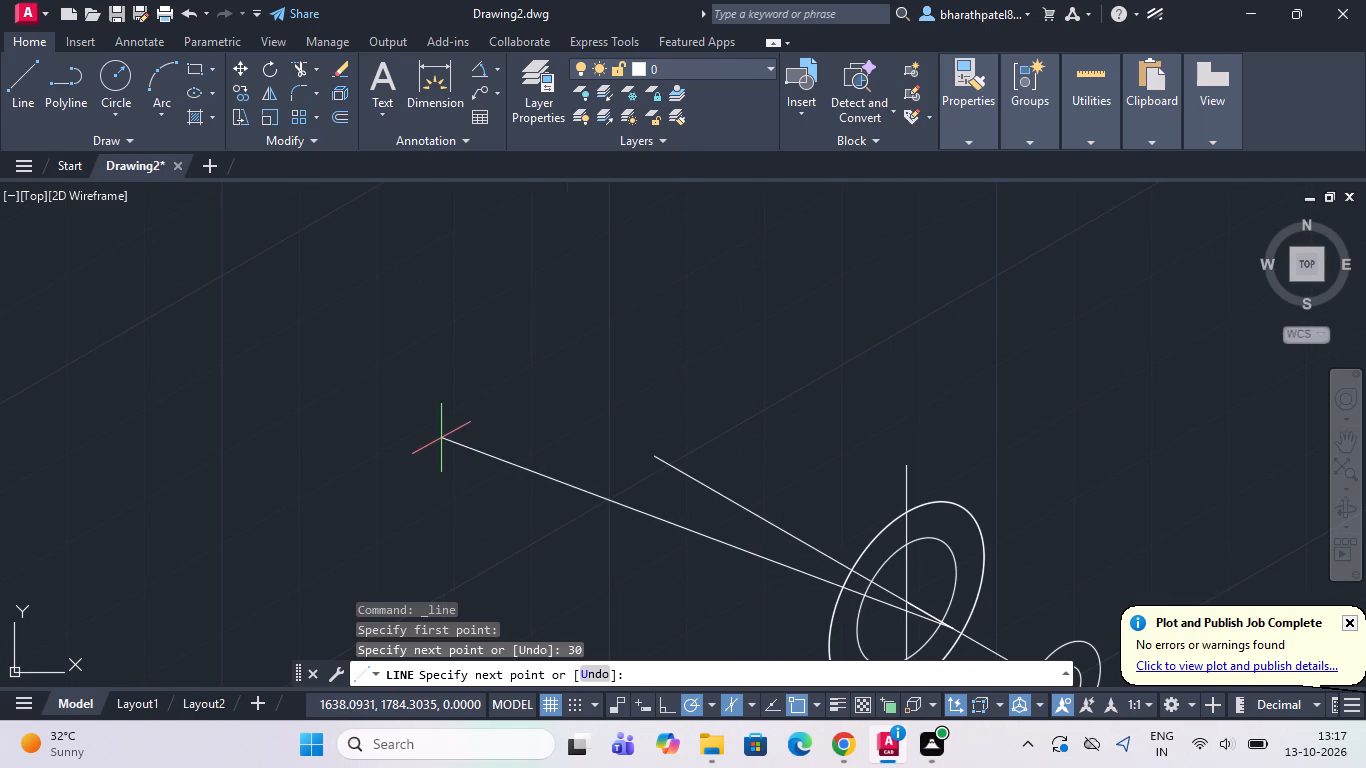
{"action": "key", "text": "Escape"}
Start another line and locate its first point around the large isocircles and their vertical construction line.
{"action": "scroll", "coordinate": [441, 438], "scroll_direction": "down", "scroll_amount": 3}
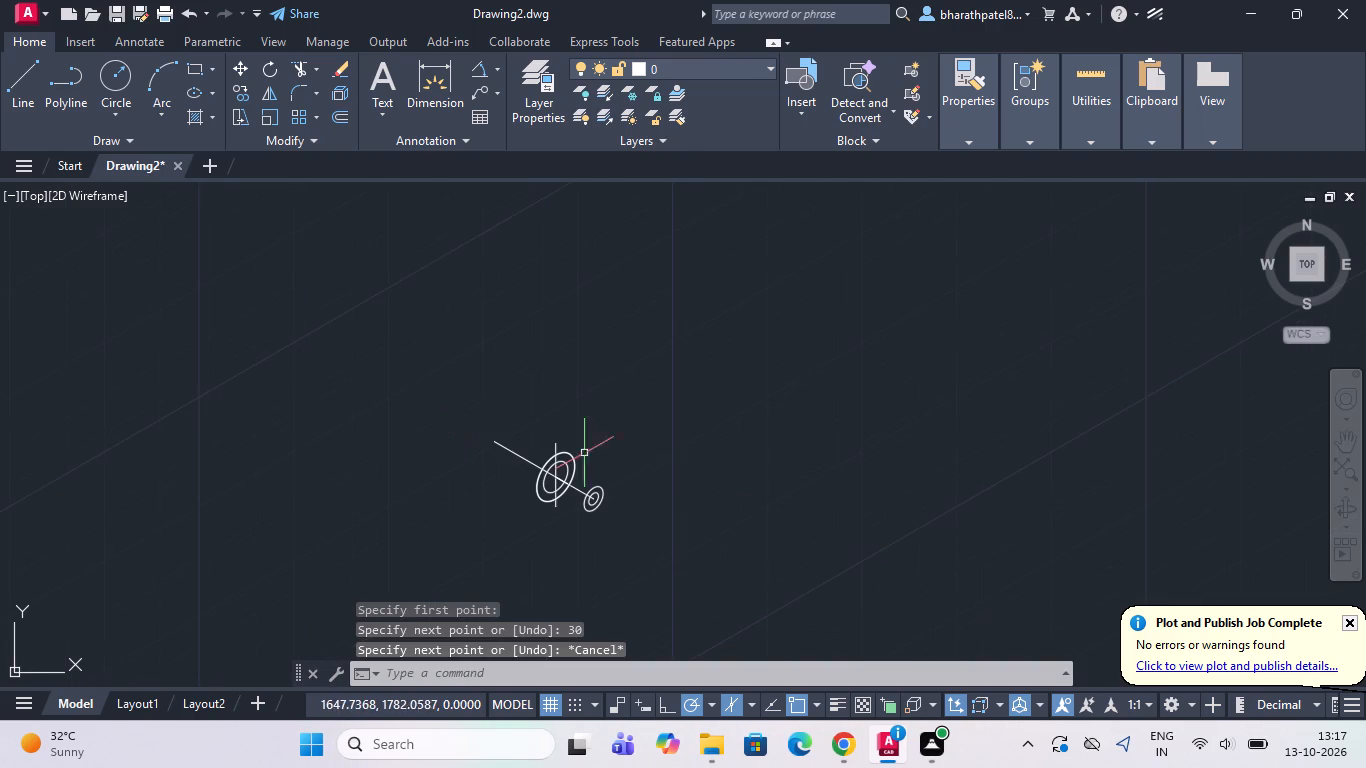
{"action": "scroll", "coordinate": [553, 483], "scroll_direction": "up", "scroll_amount": 3}
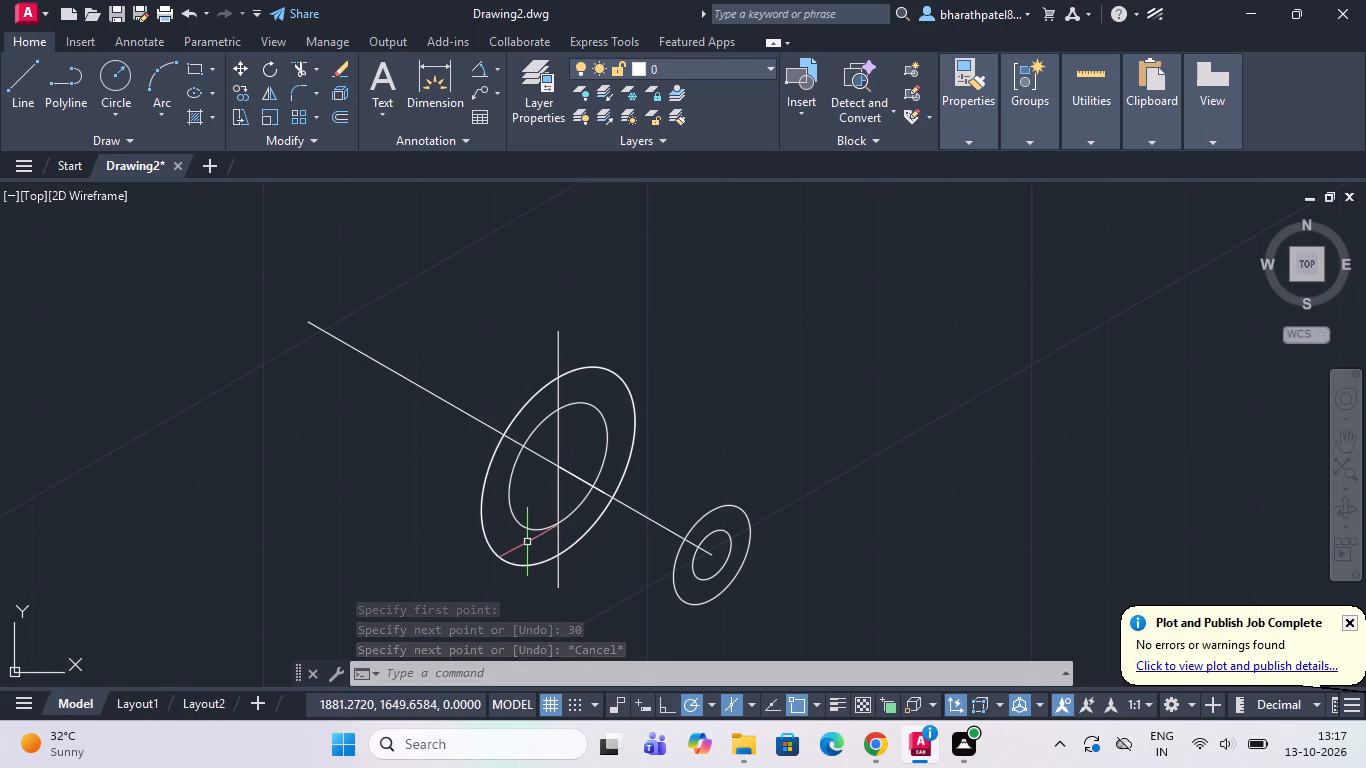
{"action": "scroll", "coordinate": [528, 542], "scroll_direction": "up", "scroll_amount": 1}
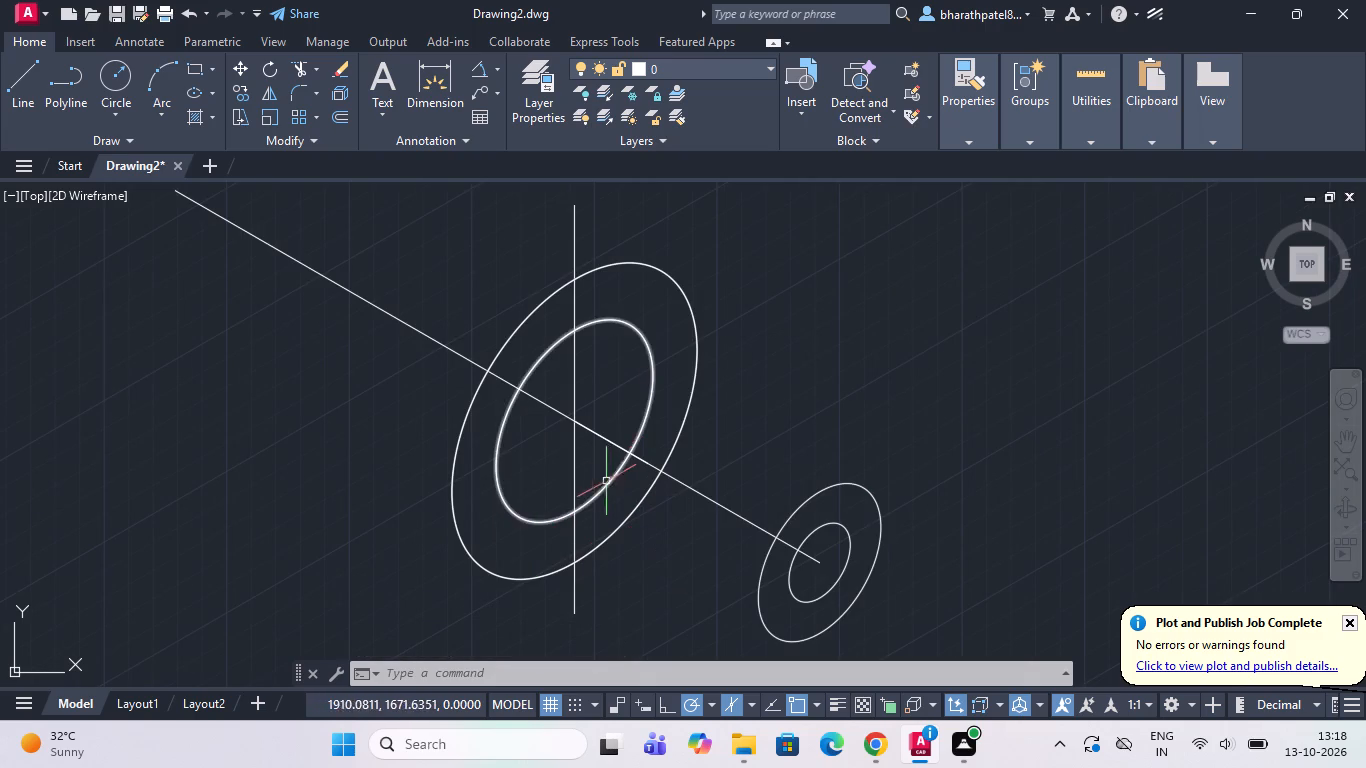
{"action": "left_click", "coordinate": [13, 90]}
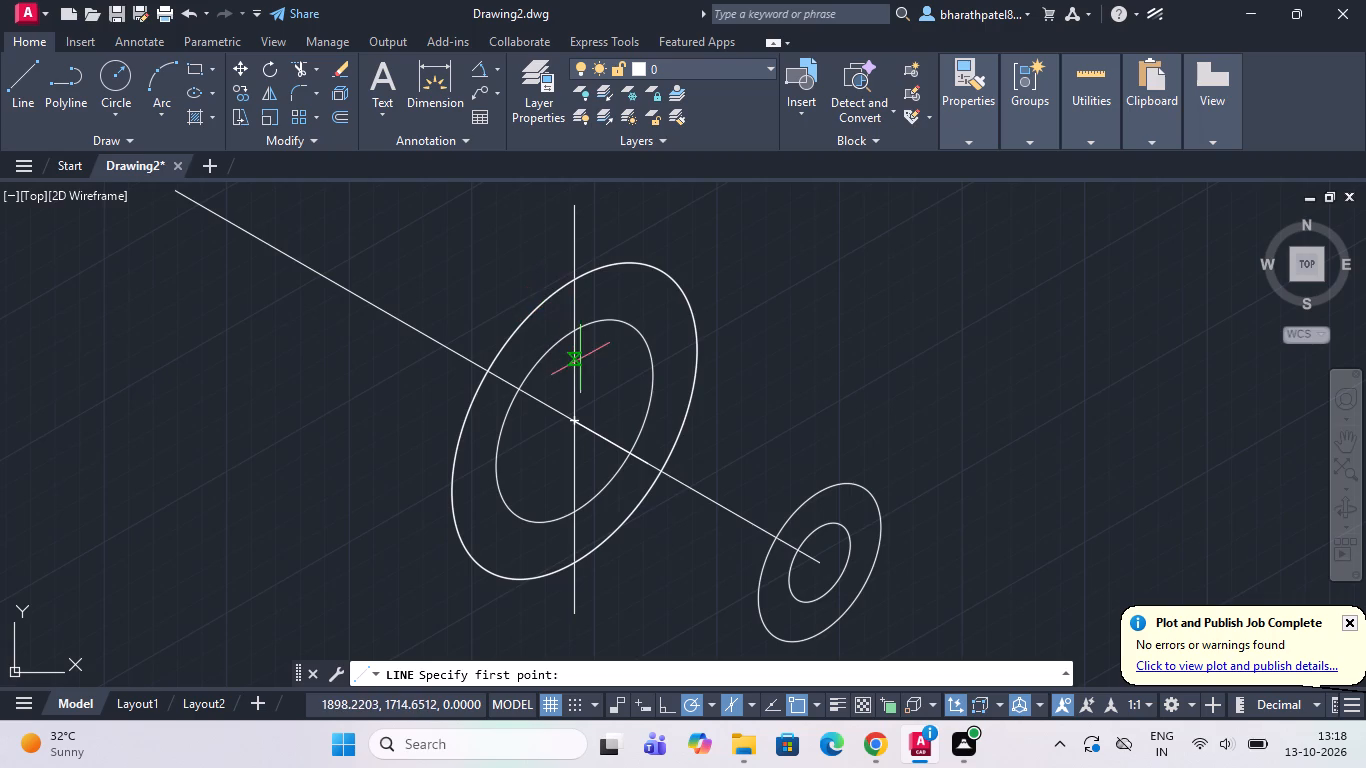
{"action": "scroll", "coordinate": [580, 359], "scroll_direction": "down", "scroll_amount": 1}
{"action": "scroll", "coordinate": [580, 422], "scroll_direction": "up", "scroll_amount": 4}
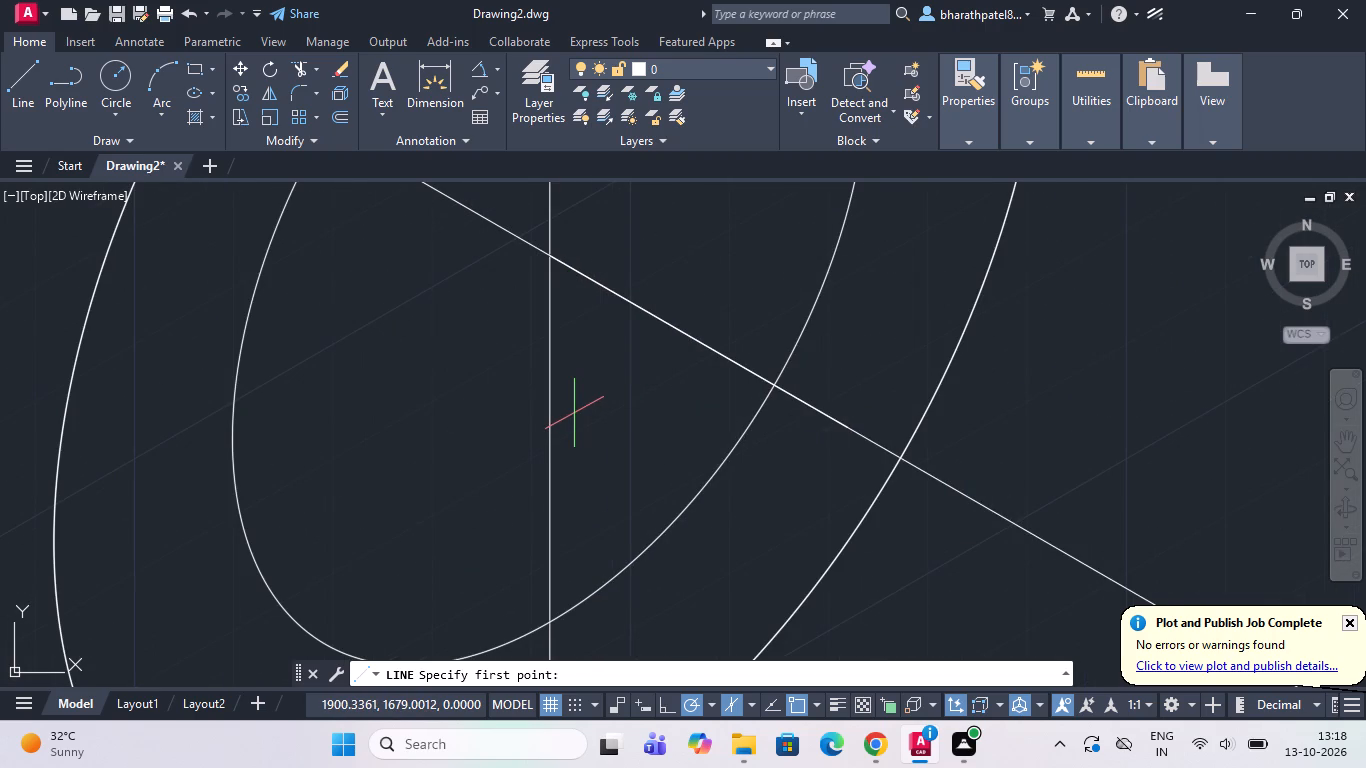
{"action": "scroll", "coordinate": [574, 413], "scroll_direction": "down", "scroll_amount": 1}
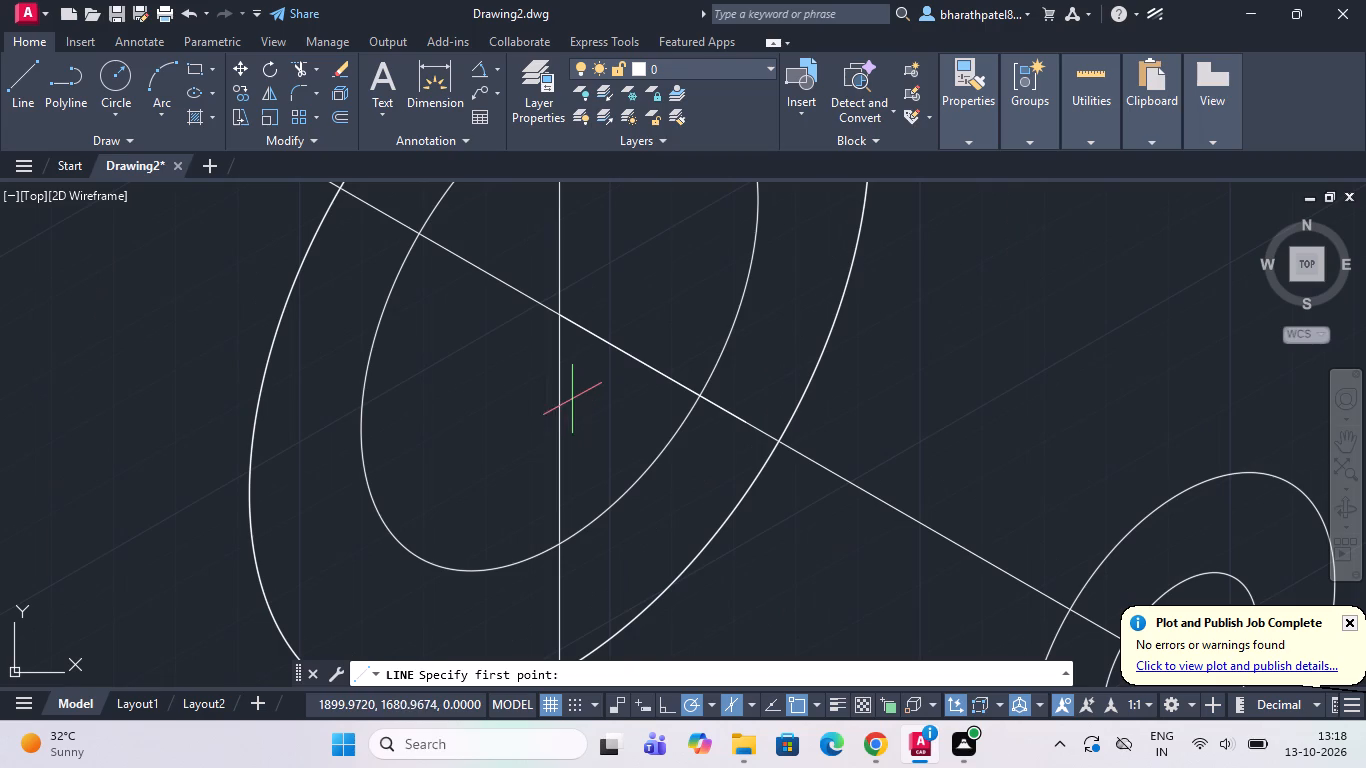
{"action": "scroll", "coordinate": [564, 447], "scroll_direction": "down", "scroll_amount": 3}
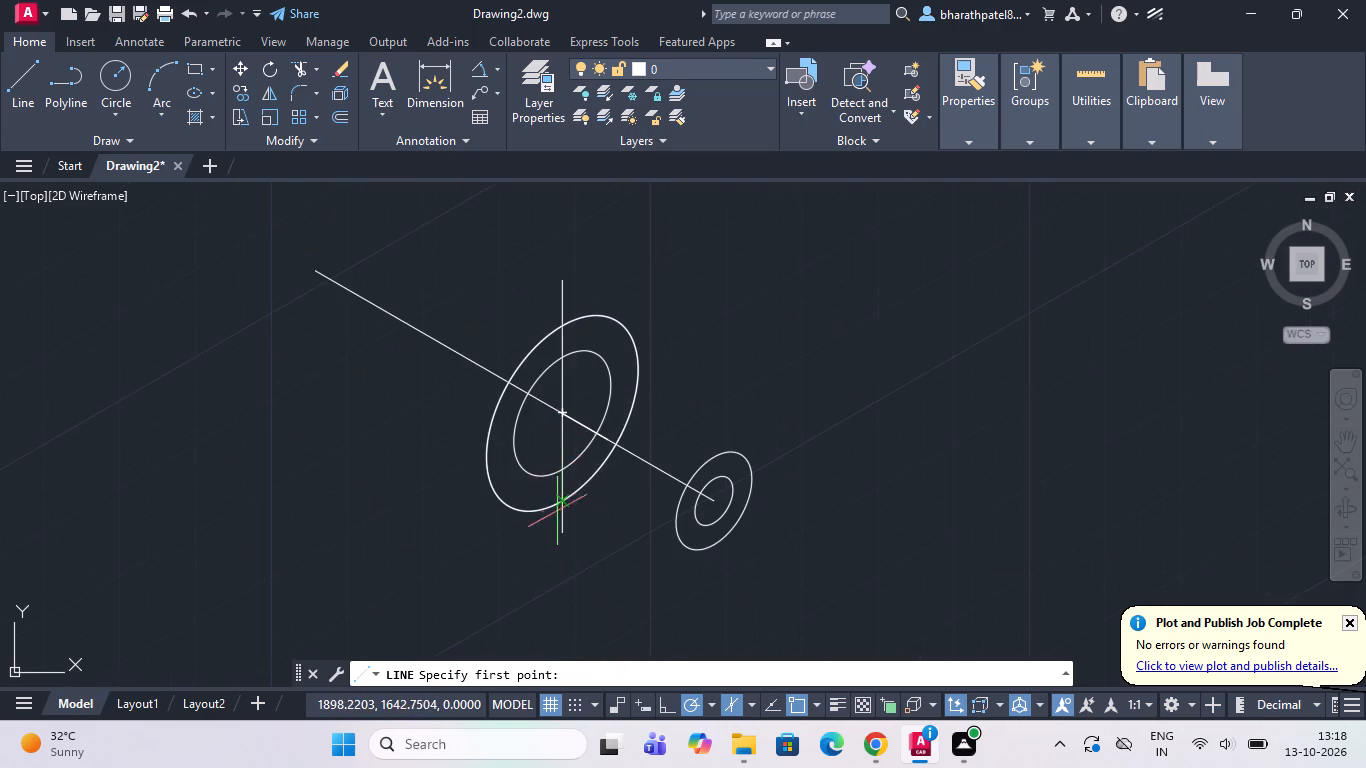
{"action": "scroll", "coordinate": [556, 517], "scroll_direction": "up", "scroll_amount": 4}
{"action": "scroll", "coordinate": [554, 464], "scroll_direction": "down", "scroll_amount": 2}
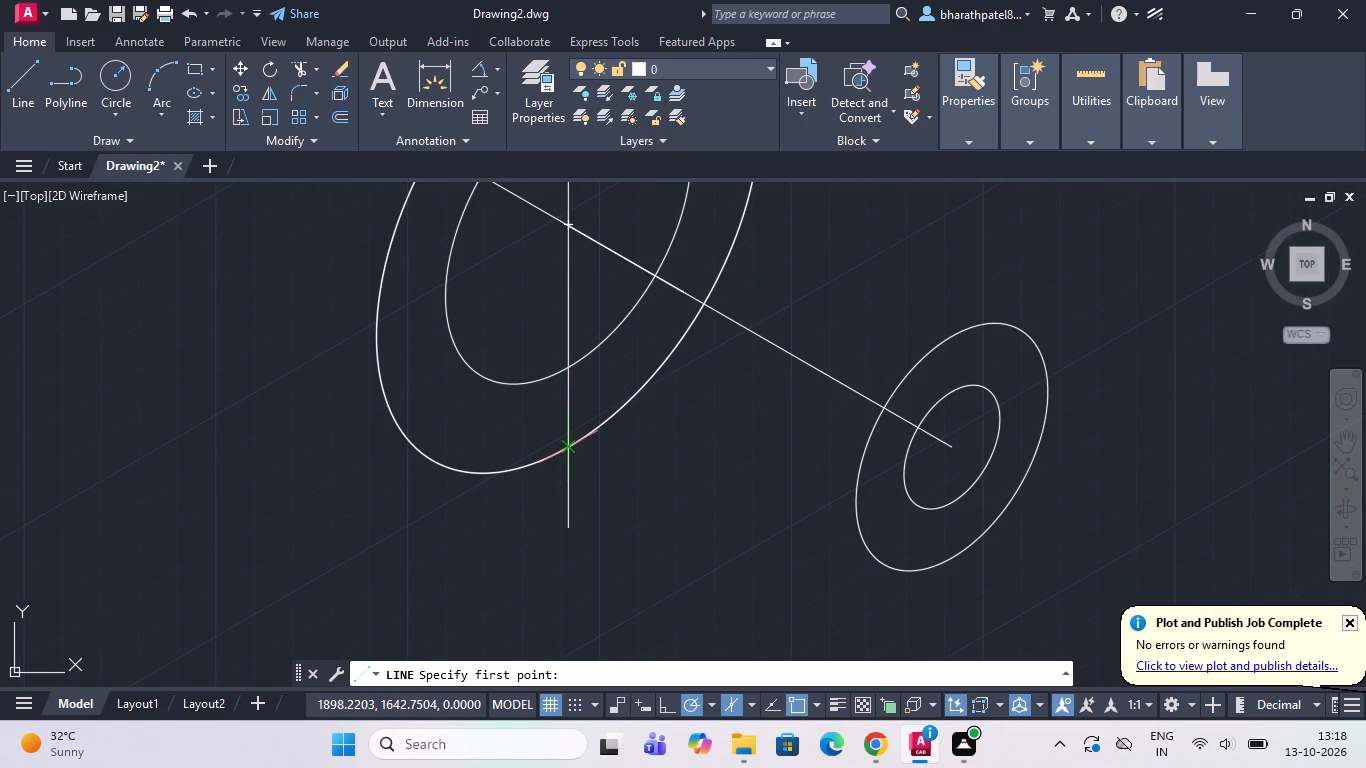
{"action": "scroll", "coordinate": [565, 451], "scroll_direction": "down", "scroll_amount": 1}
{"action": "scroll", "coordinate": [565, 462], "scroll_direction": "up", "scroll_amount": 2}
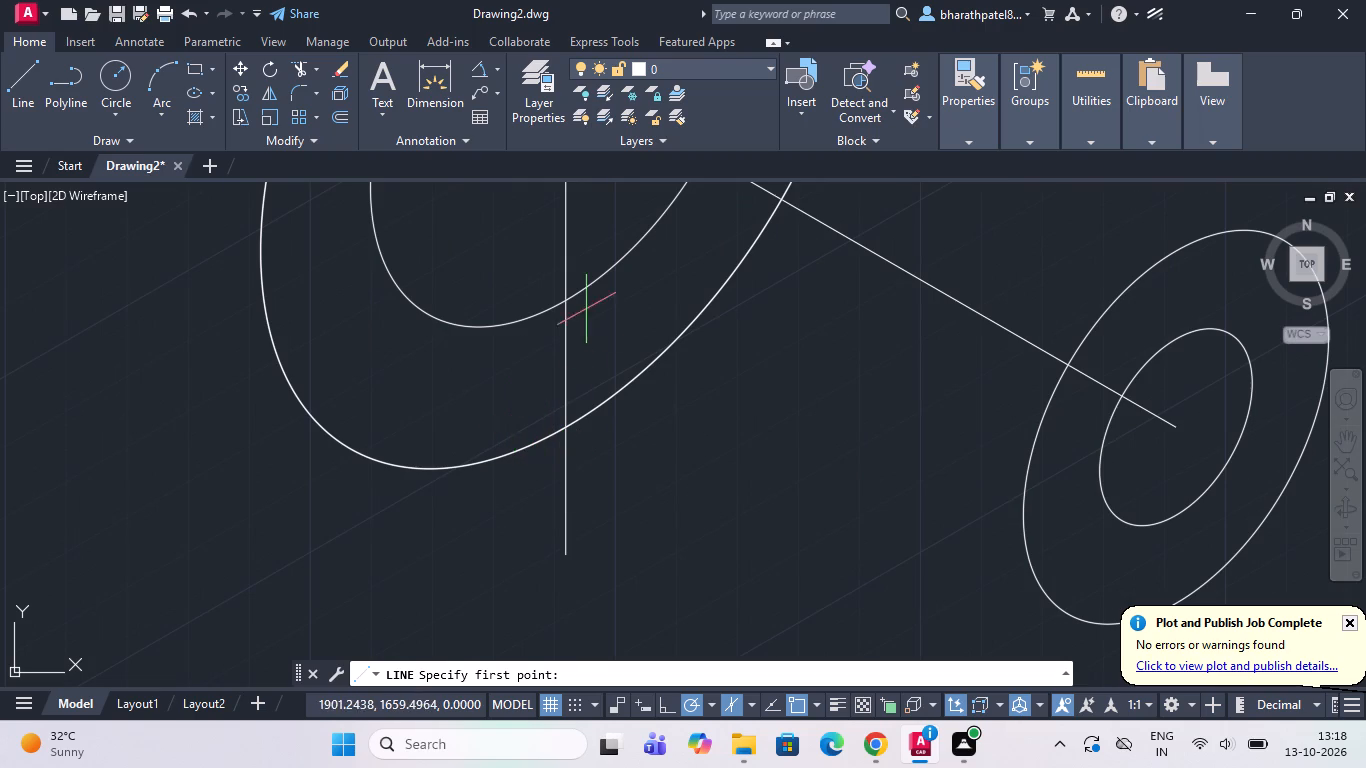
{"action": "scroll", "coordinate": [582, 324], "scroll_direction": "down", "scroll_amount": 3}
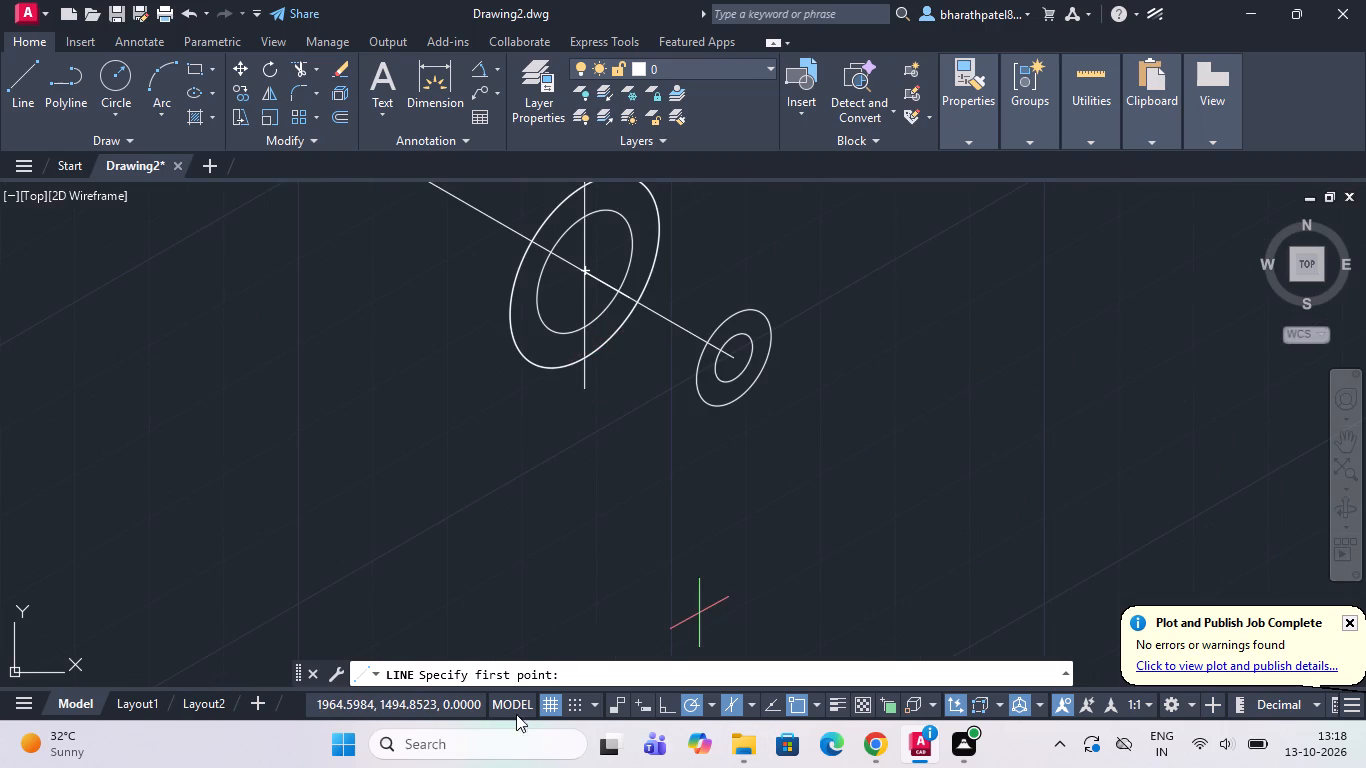
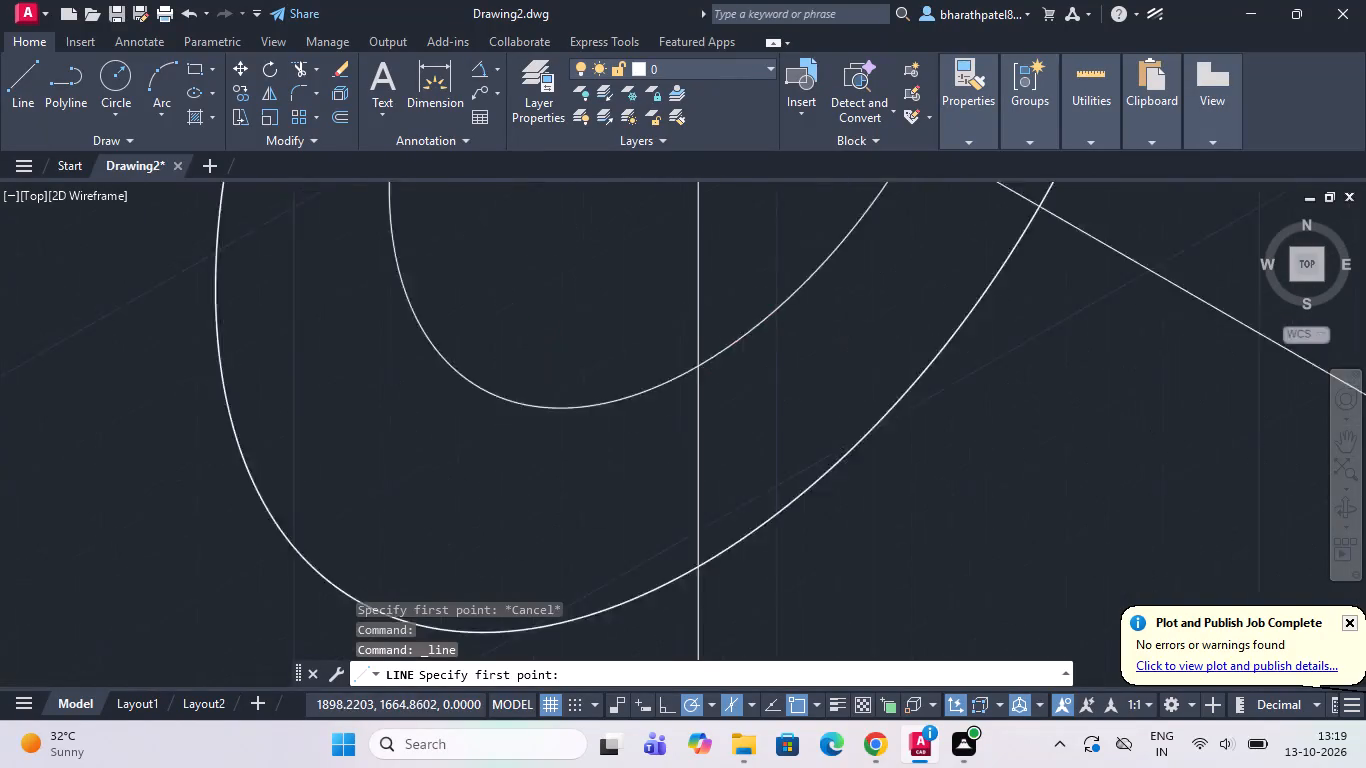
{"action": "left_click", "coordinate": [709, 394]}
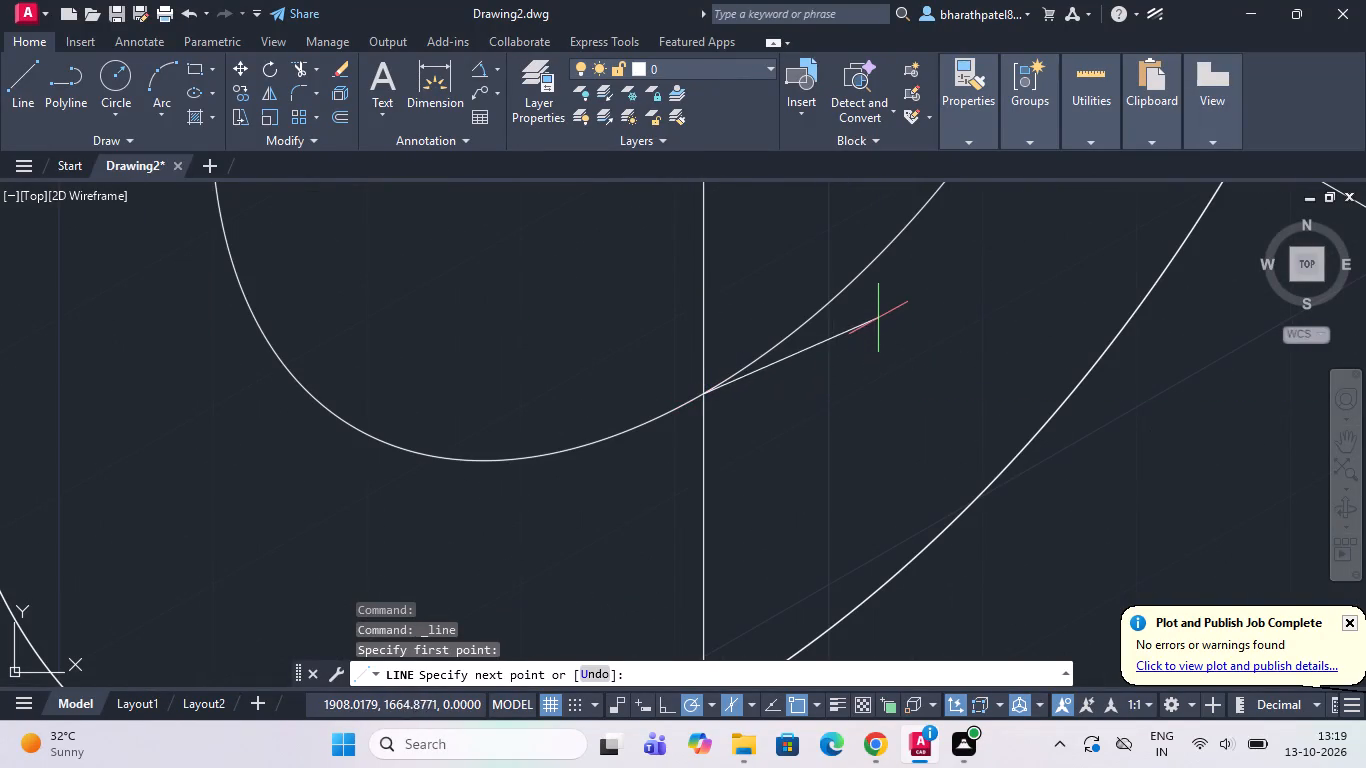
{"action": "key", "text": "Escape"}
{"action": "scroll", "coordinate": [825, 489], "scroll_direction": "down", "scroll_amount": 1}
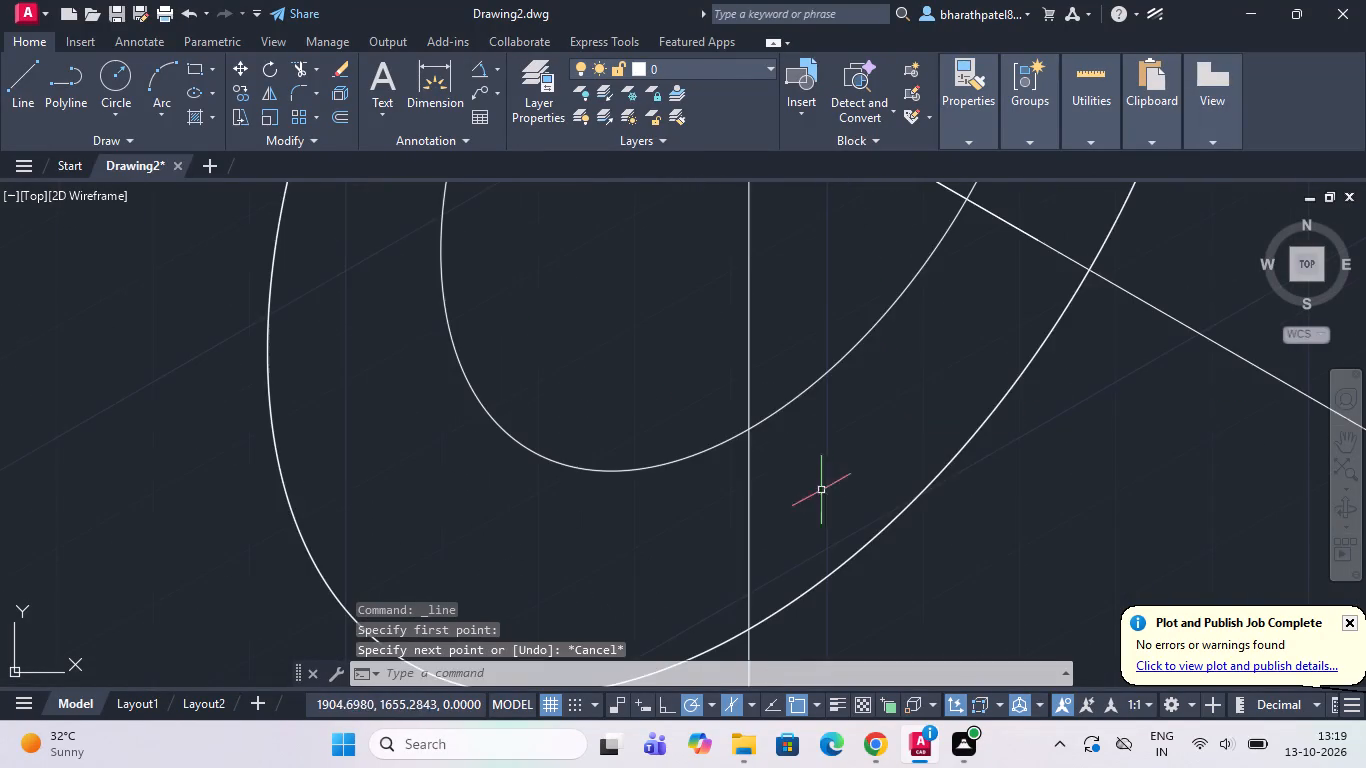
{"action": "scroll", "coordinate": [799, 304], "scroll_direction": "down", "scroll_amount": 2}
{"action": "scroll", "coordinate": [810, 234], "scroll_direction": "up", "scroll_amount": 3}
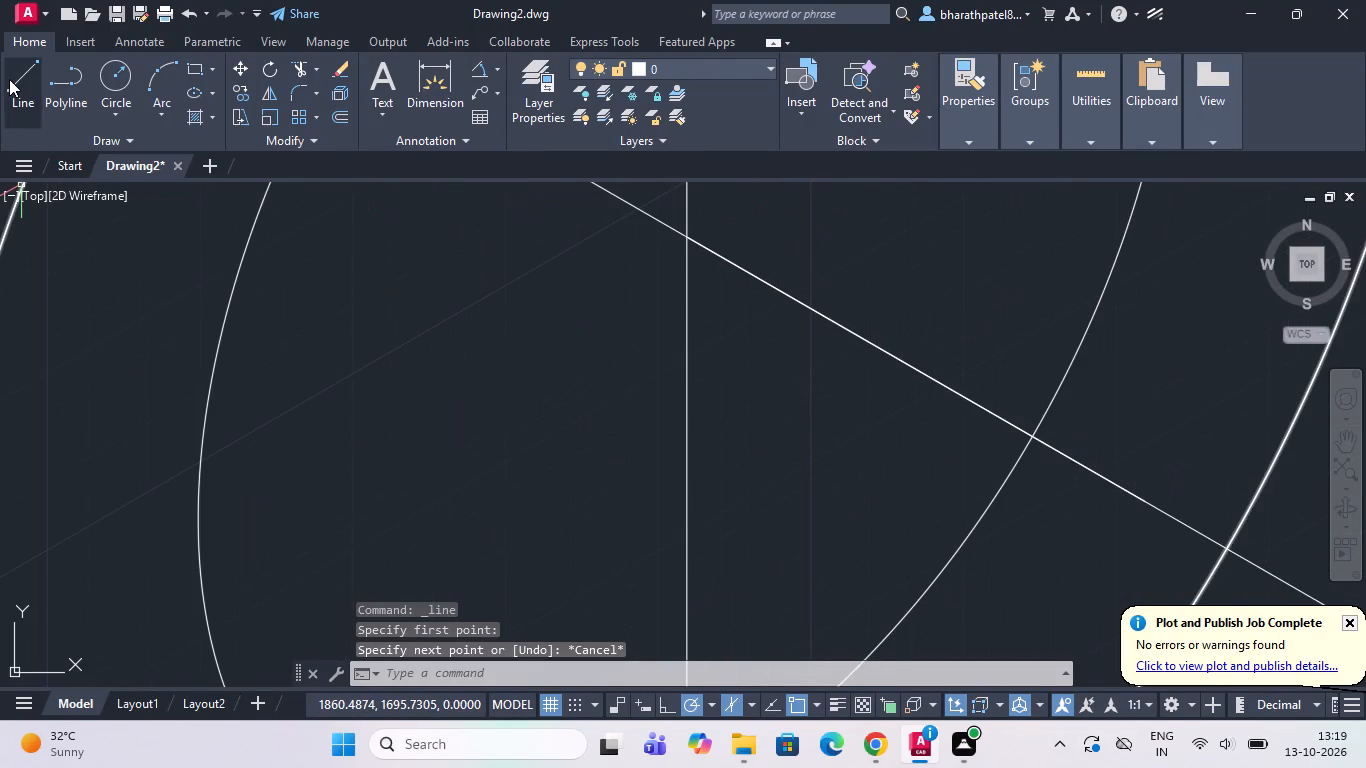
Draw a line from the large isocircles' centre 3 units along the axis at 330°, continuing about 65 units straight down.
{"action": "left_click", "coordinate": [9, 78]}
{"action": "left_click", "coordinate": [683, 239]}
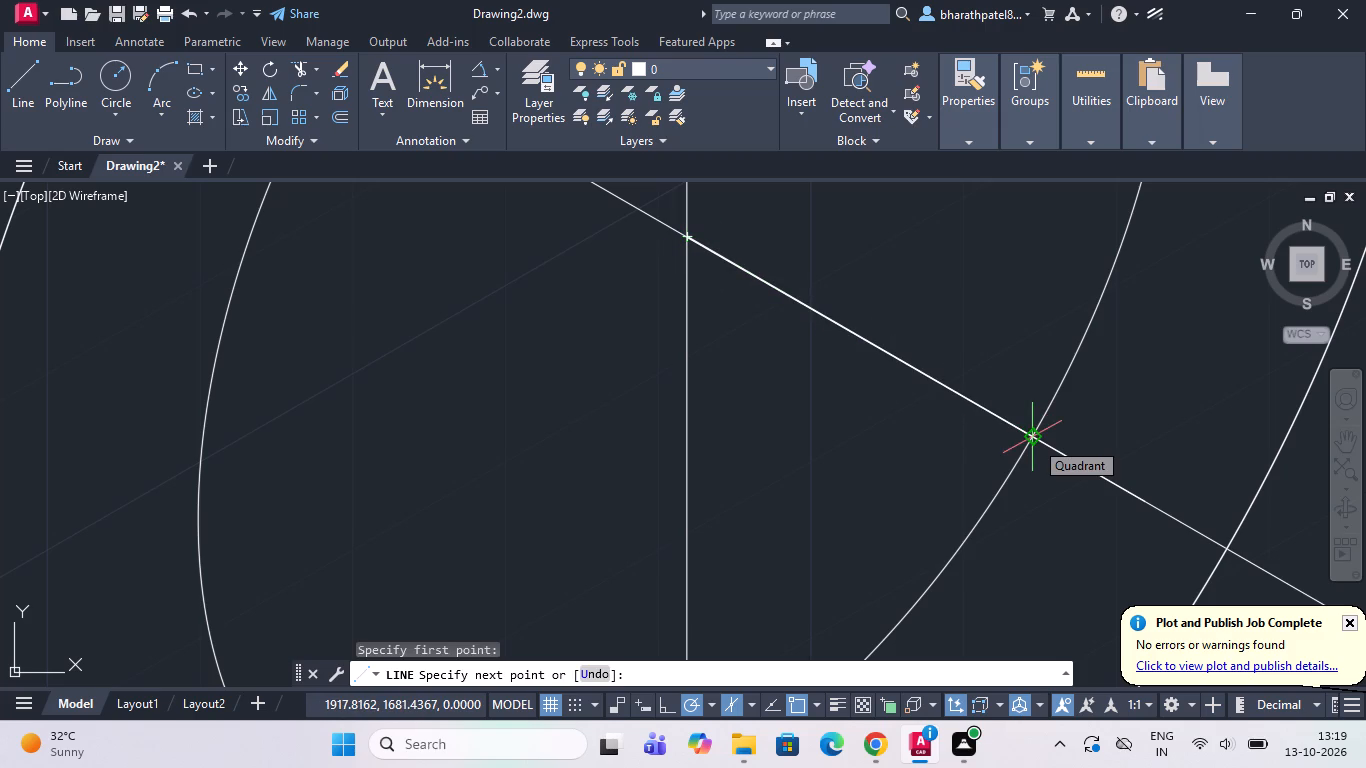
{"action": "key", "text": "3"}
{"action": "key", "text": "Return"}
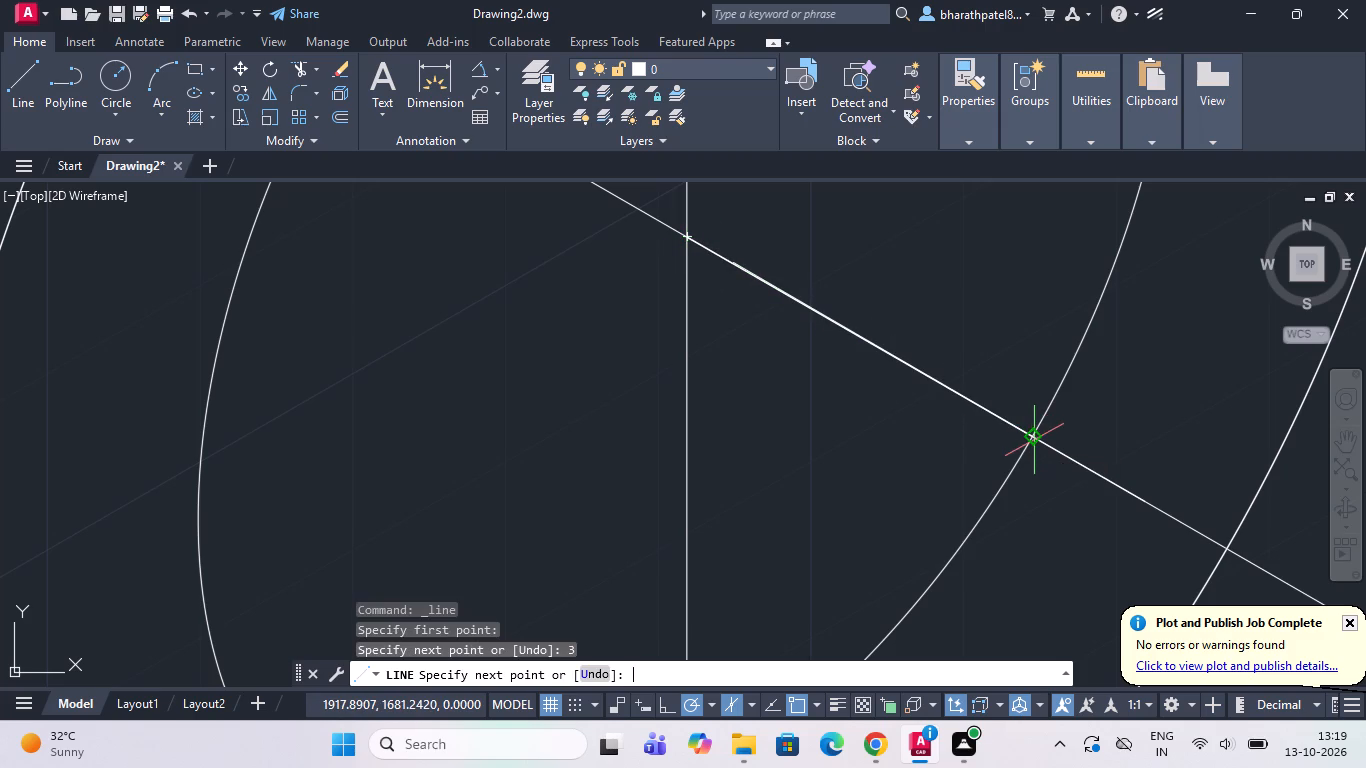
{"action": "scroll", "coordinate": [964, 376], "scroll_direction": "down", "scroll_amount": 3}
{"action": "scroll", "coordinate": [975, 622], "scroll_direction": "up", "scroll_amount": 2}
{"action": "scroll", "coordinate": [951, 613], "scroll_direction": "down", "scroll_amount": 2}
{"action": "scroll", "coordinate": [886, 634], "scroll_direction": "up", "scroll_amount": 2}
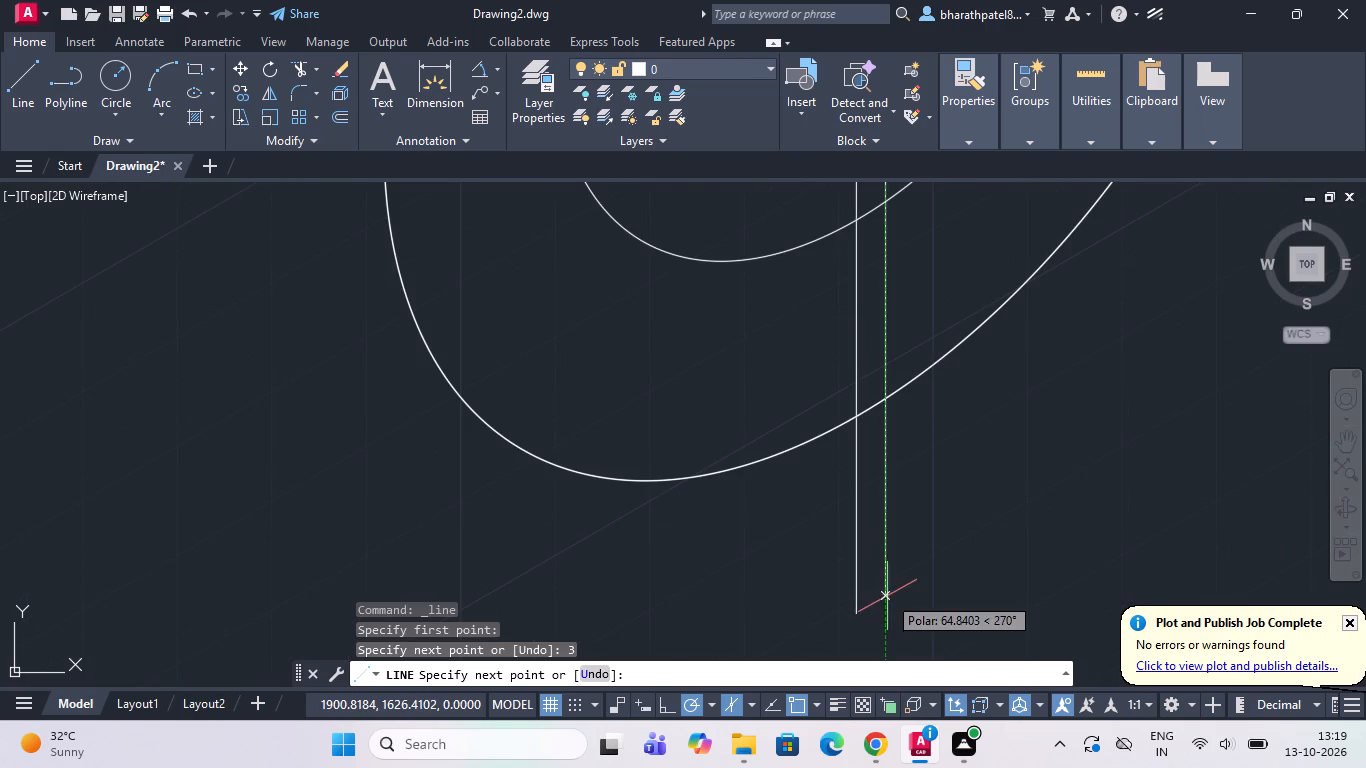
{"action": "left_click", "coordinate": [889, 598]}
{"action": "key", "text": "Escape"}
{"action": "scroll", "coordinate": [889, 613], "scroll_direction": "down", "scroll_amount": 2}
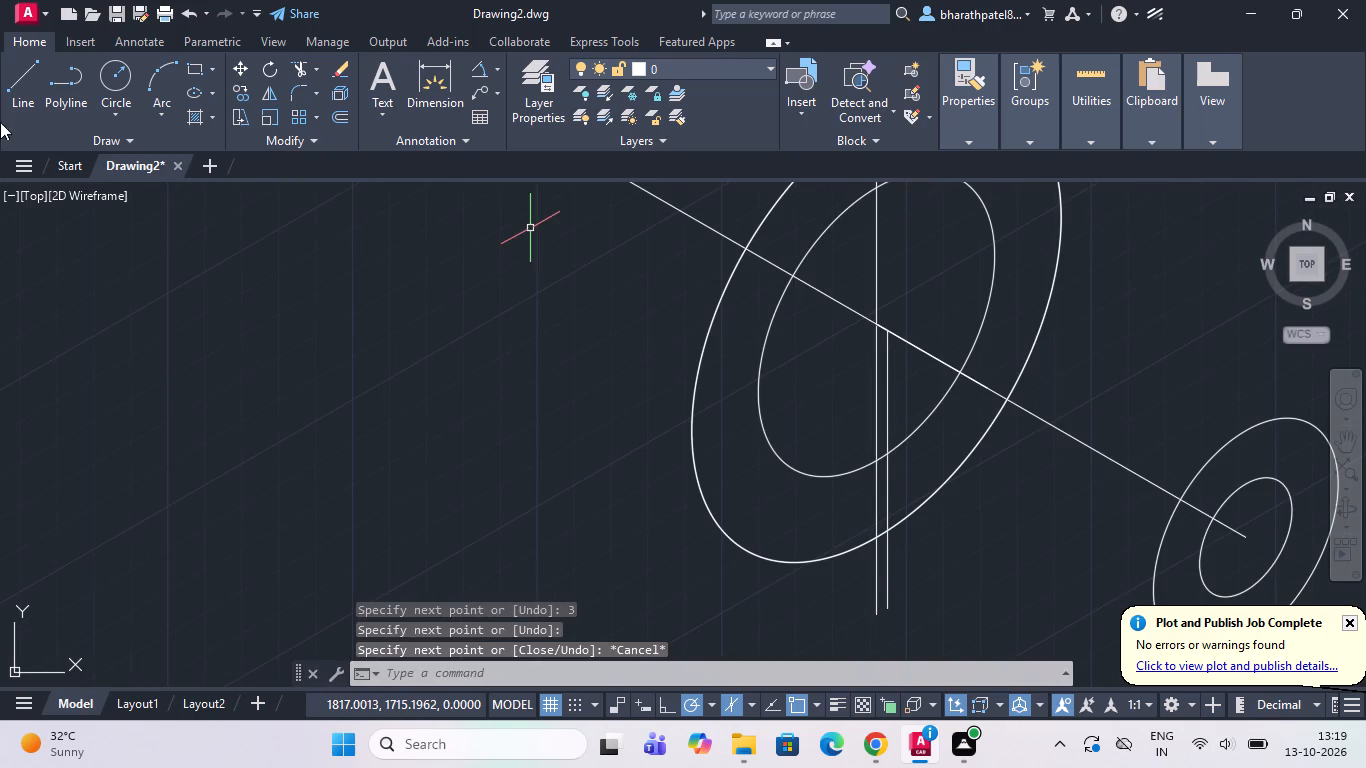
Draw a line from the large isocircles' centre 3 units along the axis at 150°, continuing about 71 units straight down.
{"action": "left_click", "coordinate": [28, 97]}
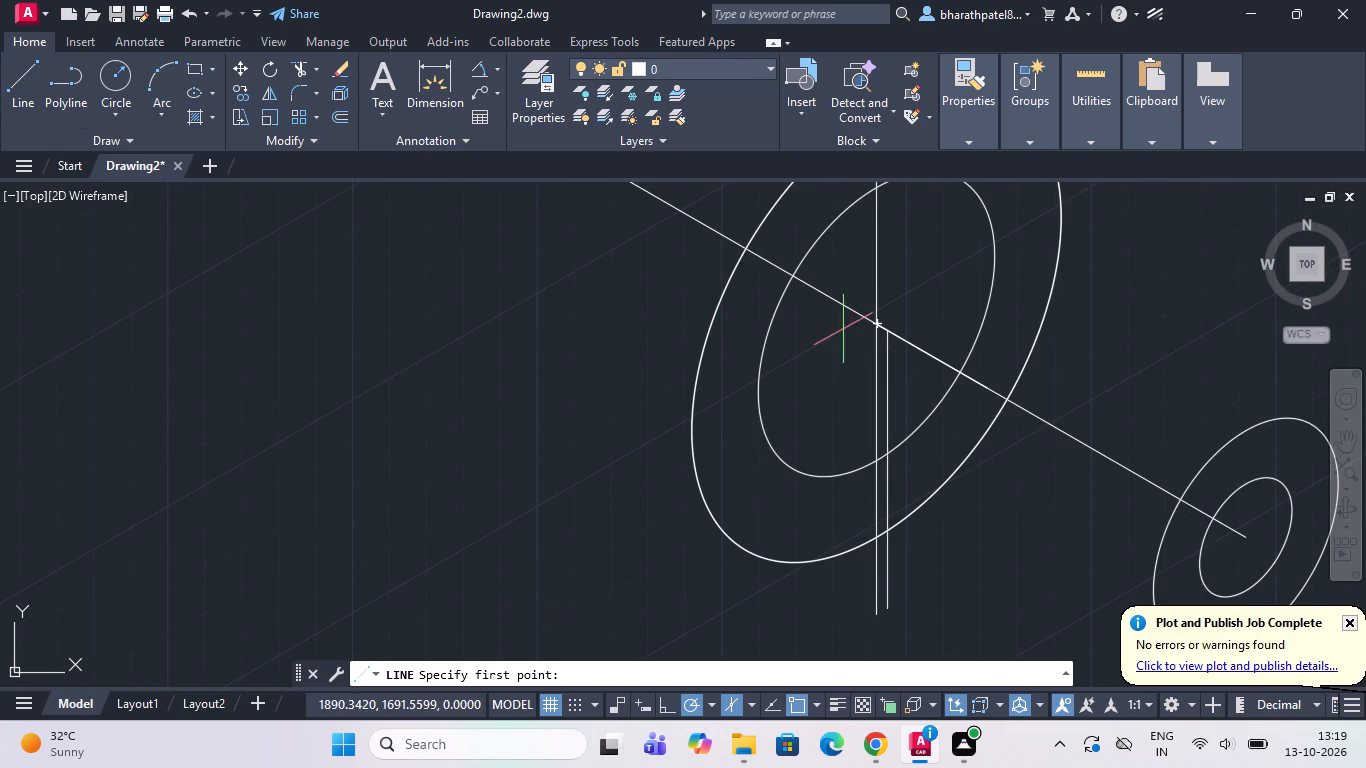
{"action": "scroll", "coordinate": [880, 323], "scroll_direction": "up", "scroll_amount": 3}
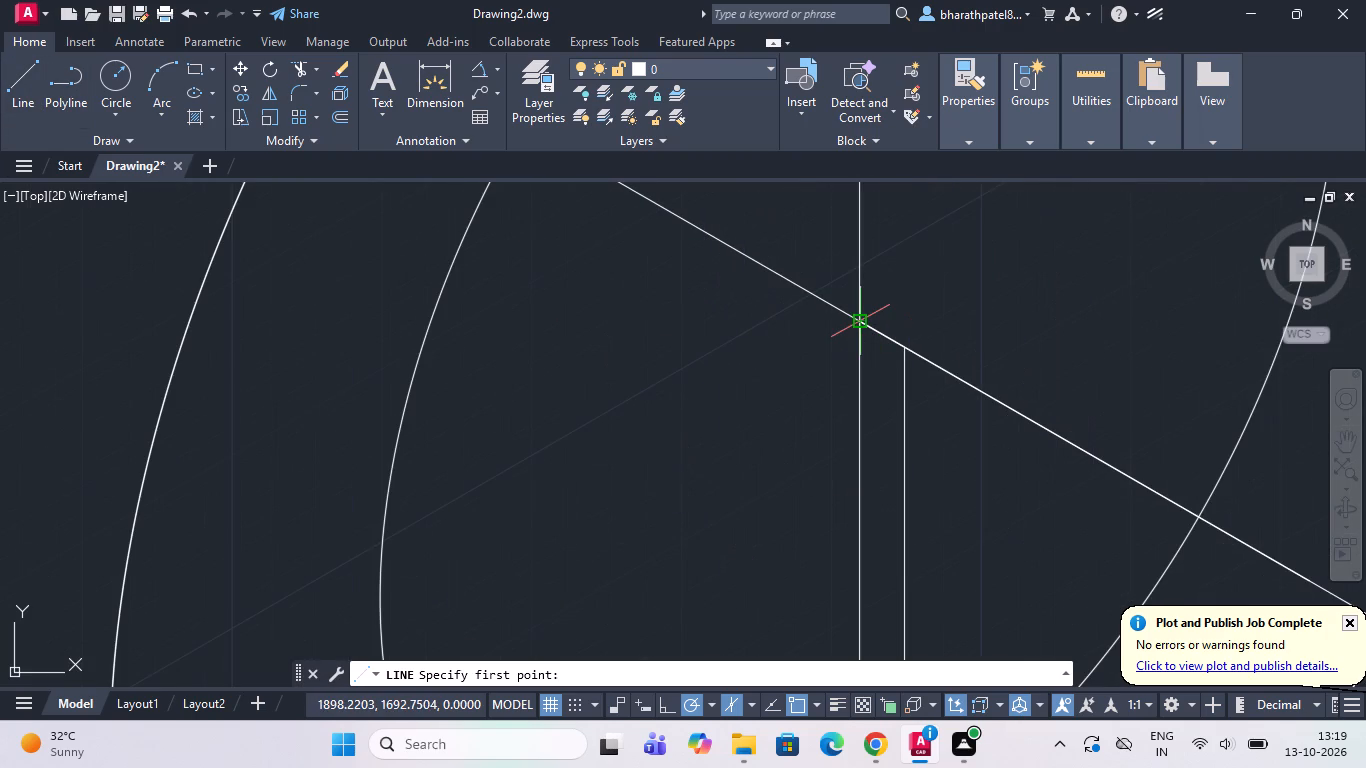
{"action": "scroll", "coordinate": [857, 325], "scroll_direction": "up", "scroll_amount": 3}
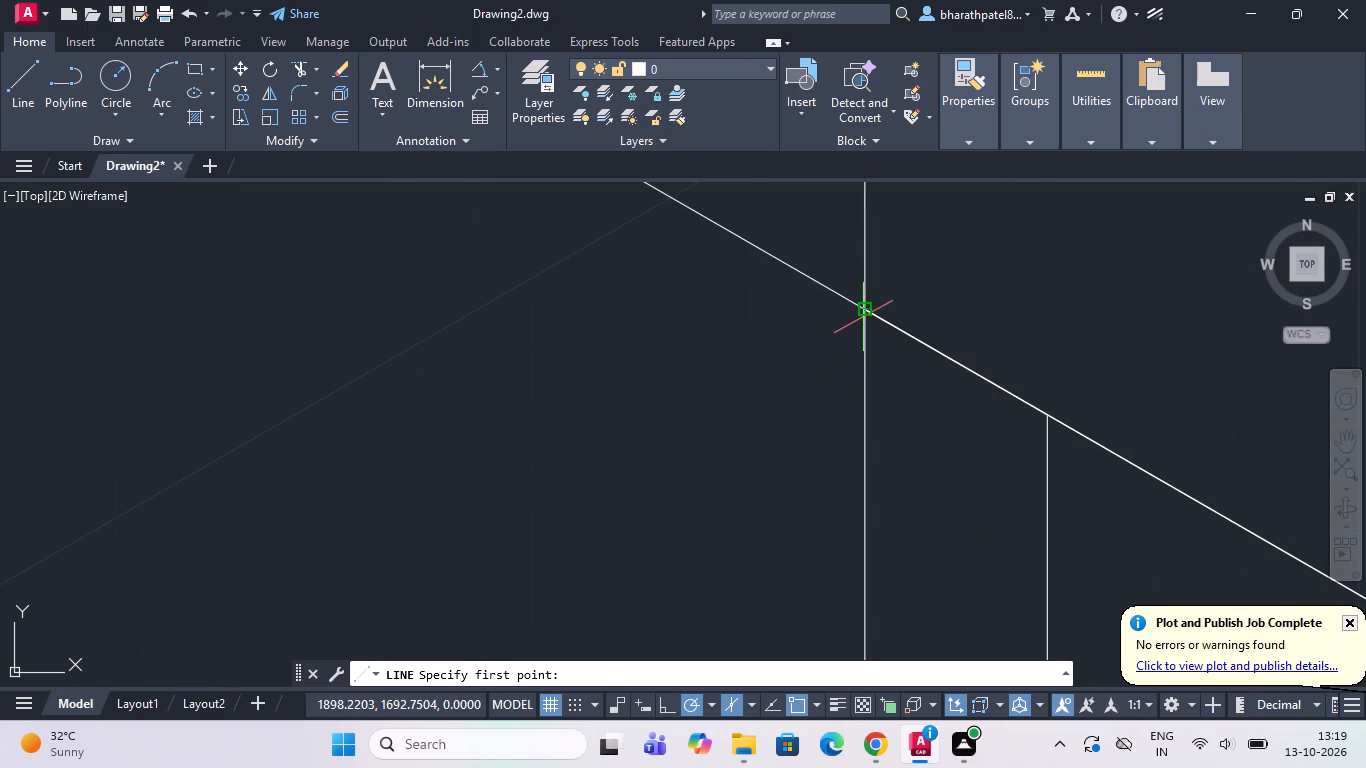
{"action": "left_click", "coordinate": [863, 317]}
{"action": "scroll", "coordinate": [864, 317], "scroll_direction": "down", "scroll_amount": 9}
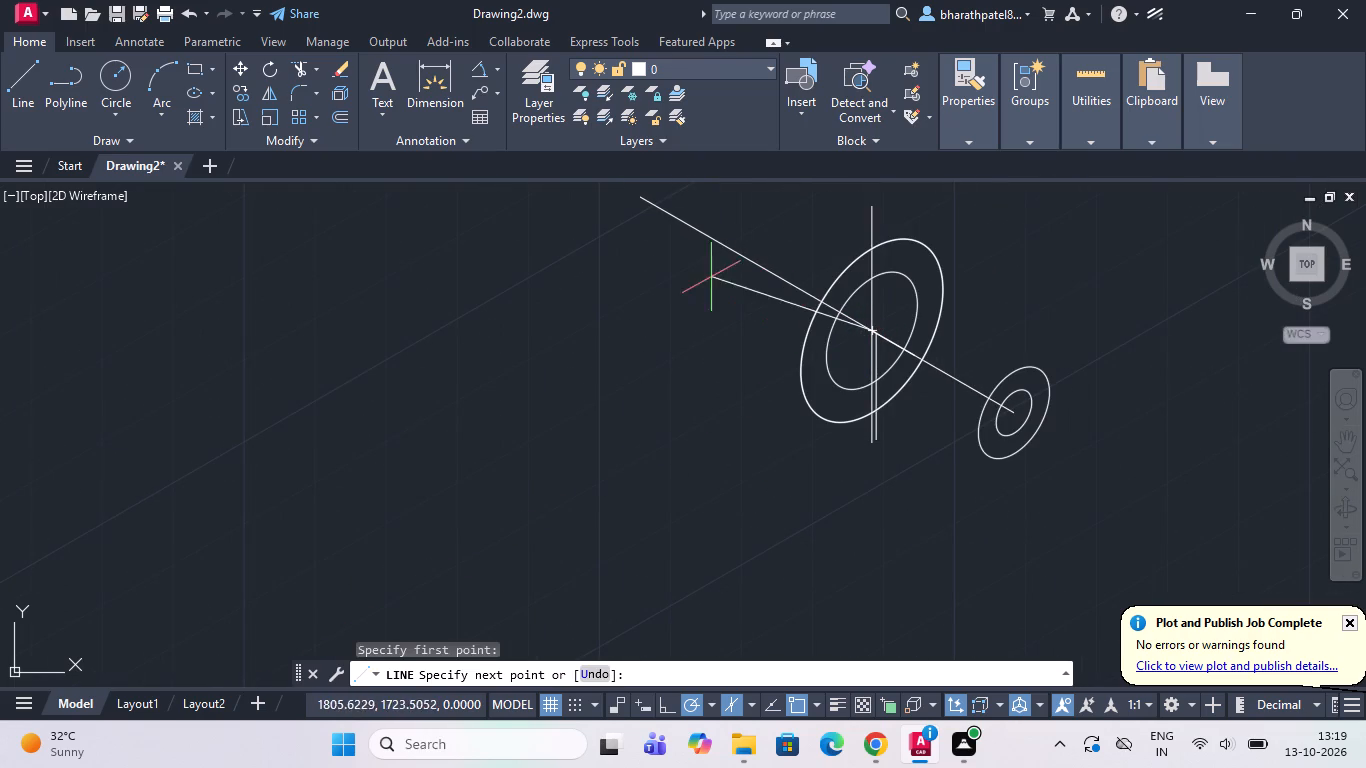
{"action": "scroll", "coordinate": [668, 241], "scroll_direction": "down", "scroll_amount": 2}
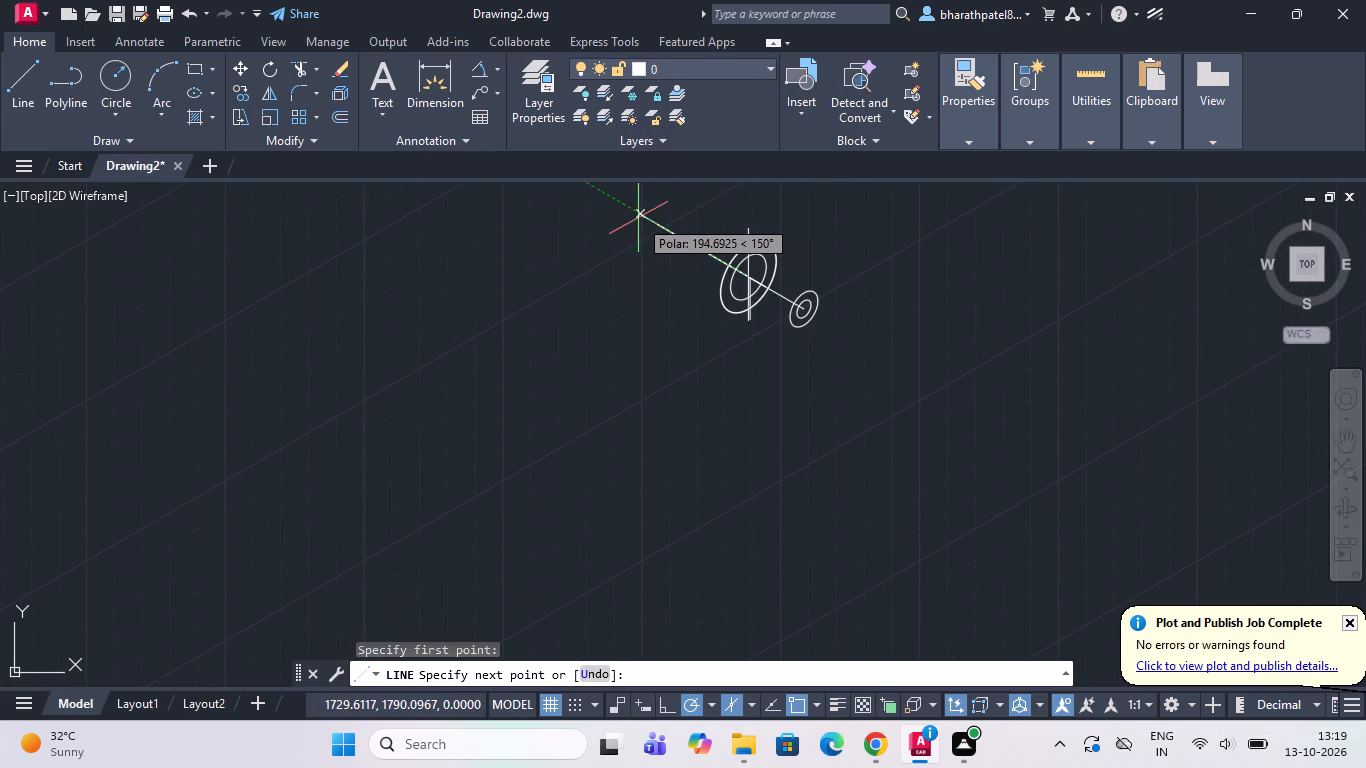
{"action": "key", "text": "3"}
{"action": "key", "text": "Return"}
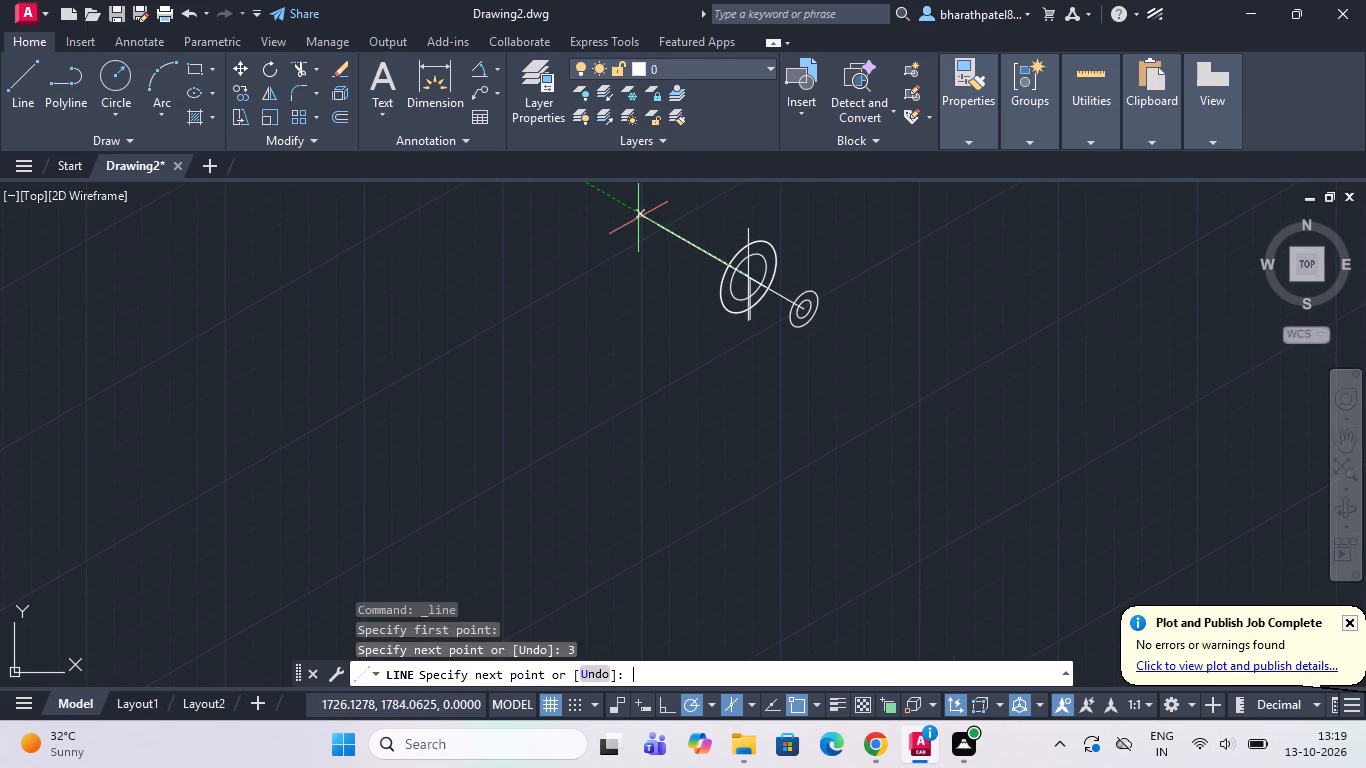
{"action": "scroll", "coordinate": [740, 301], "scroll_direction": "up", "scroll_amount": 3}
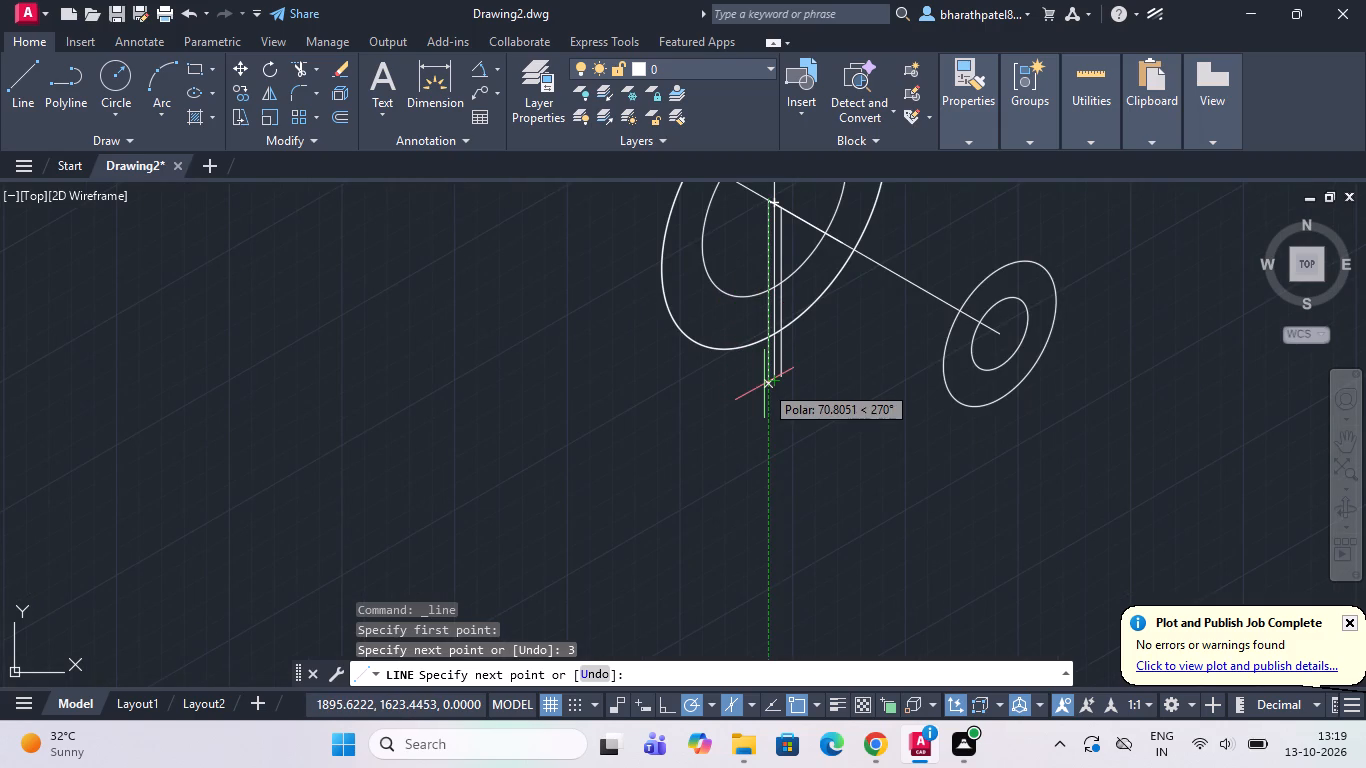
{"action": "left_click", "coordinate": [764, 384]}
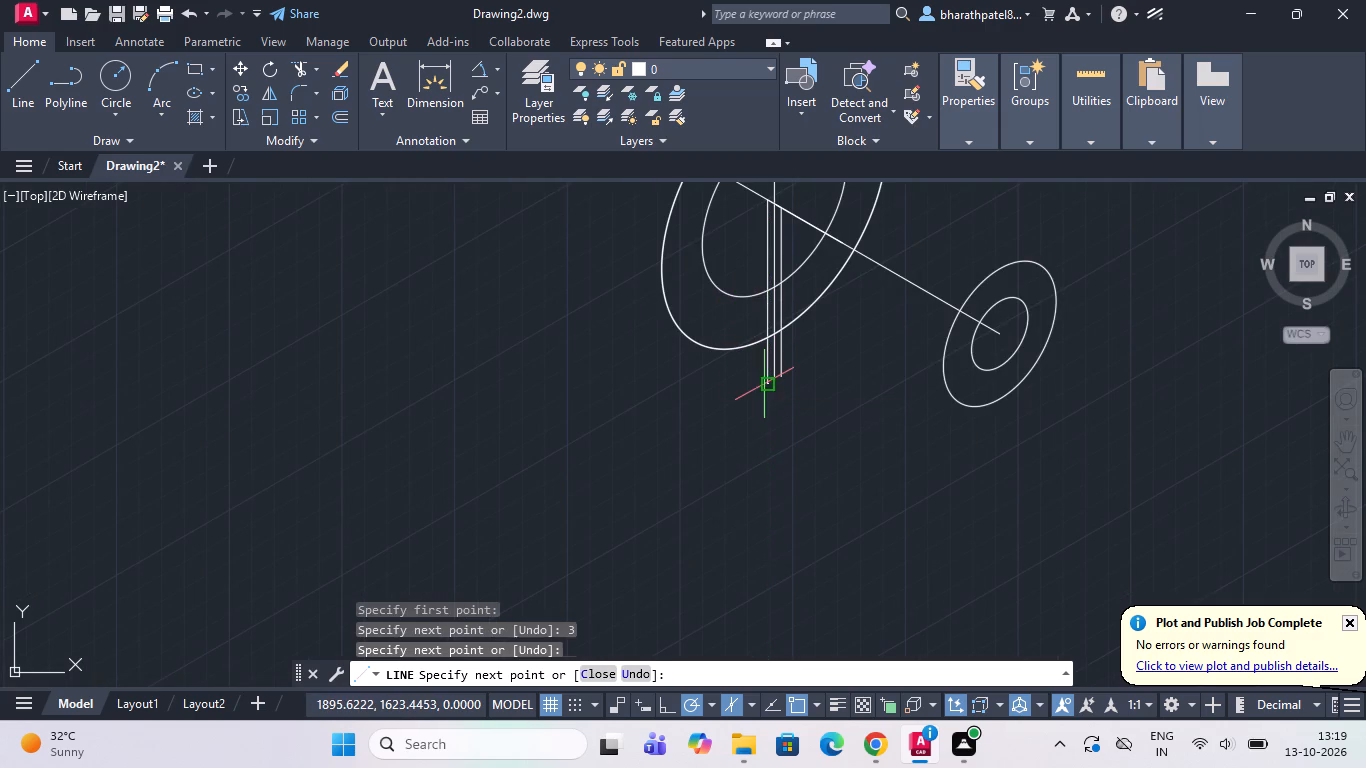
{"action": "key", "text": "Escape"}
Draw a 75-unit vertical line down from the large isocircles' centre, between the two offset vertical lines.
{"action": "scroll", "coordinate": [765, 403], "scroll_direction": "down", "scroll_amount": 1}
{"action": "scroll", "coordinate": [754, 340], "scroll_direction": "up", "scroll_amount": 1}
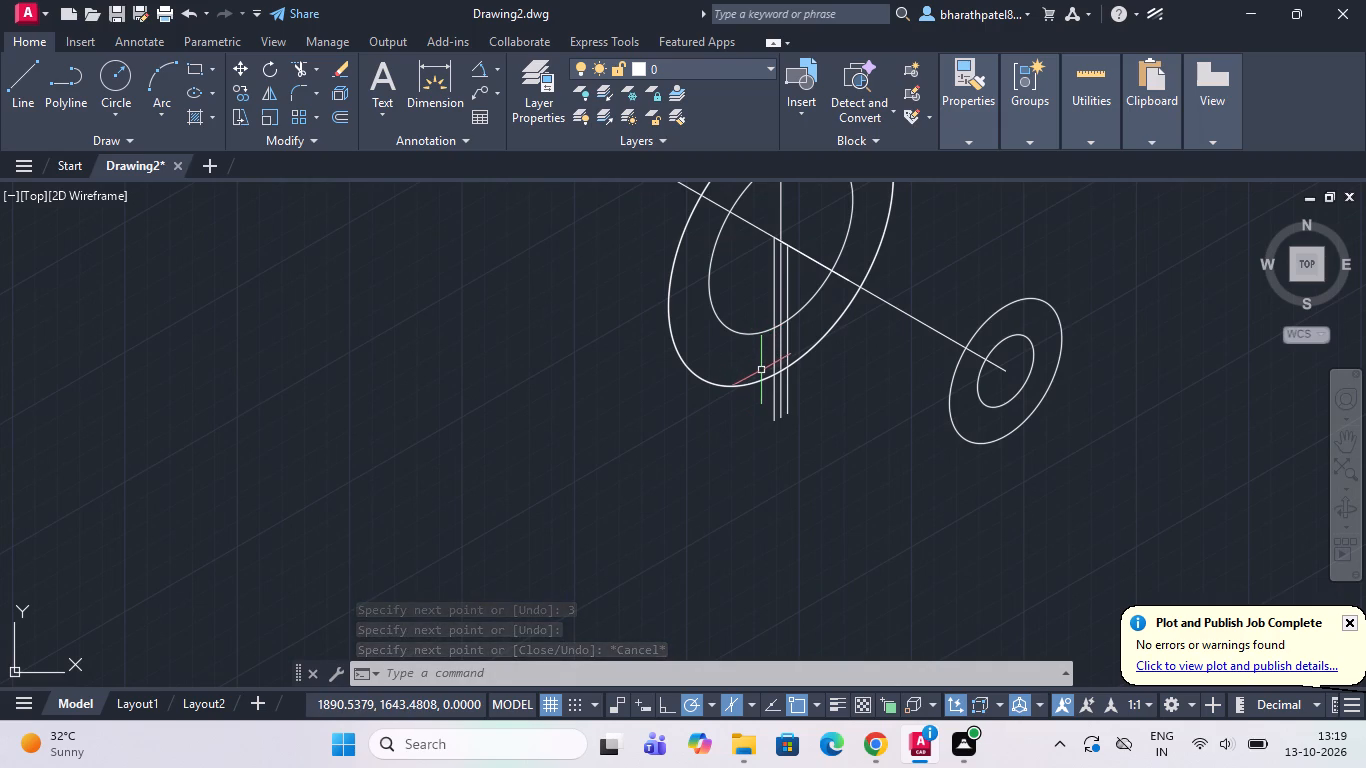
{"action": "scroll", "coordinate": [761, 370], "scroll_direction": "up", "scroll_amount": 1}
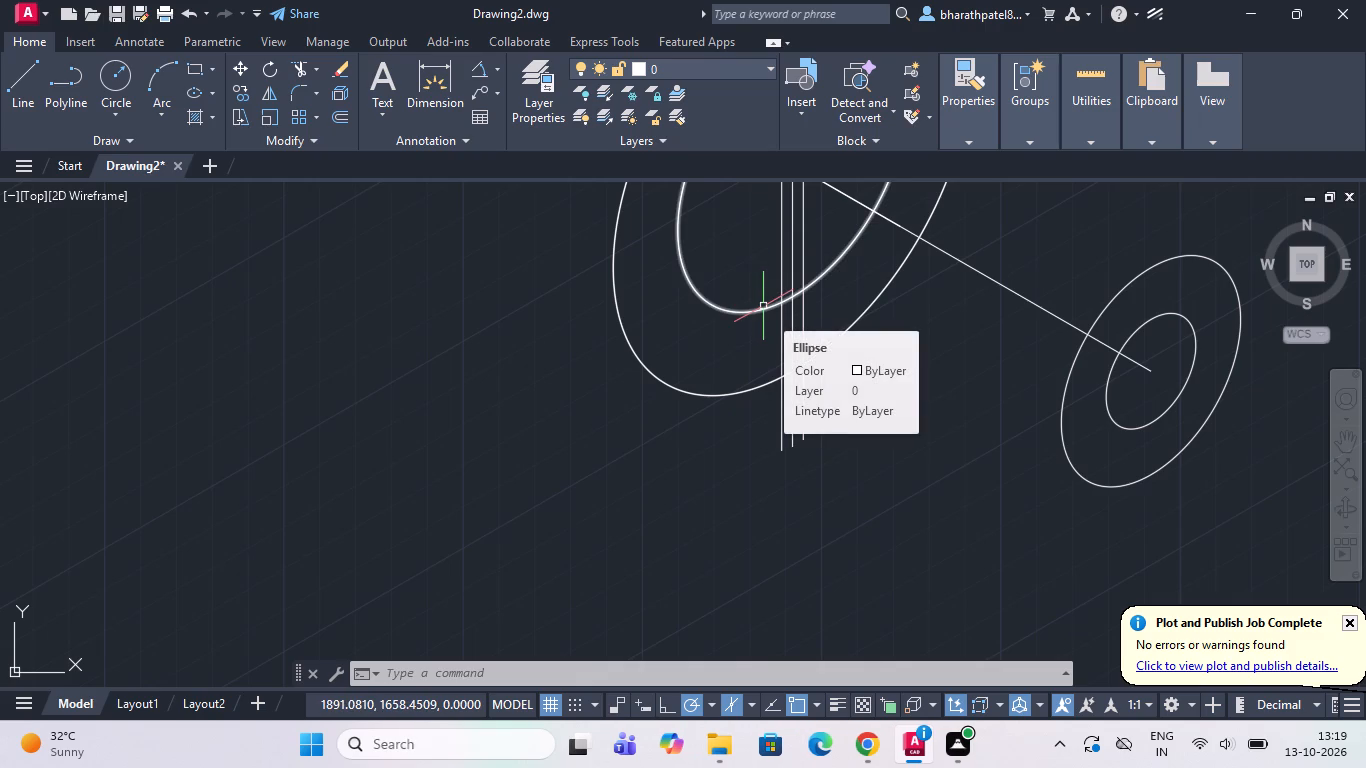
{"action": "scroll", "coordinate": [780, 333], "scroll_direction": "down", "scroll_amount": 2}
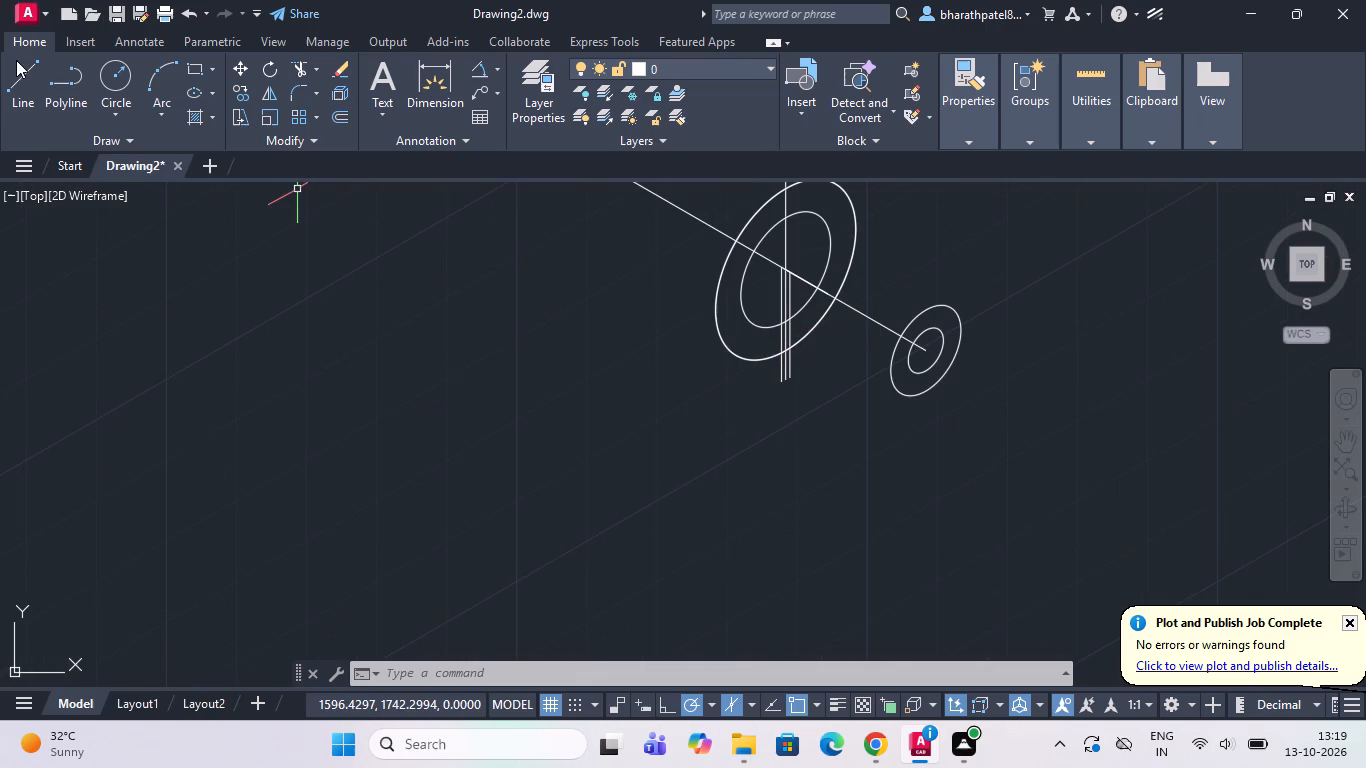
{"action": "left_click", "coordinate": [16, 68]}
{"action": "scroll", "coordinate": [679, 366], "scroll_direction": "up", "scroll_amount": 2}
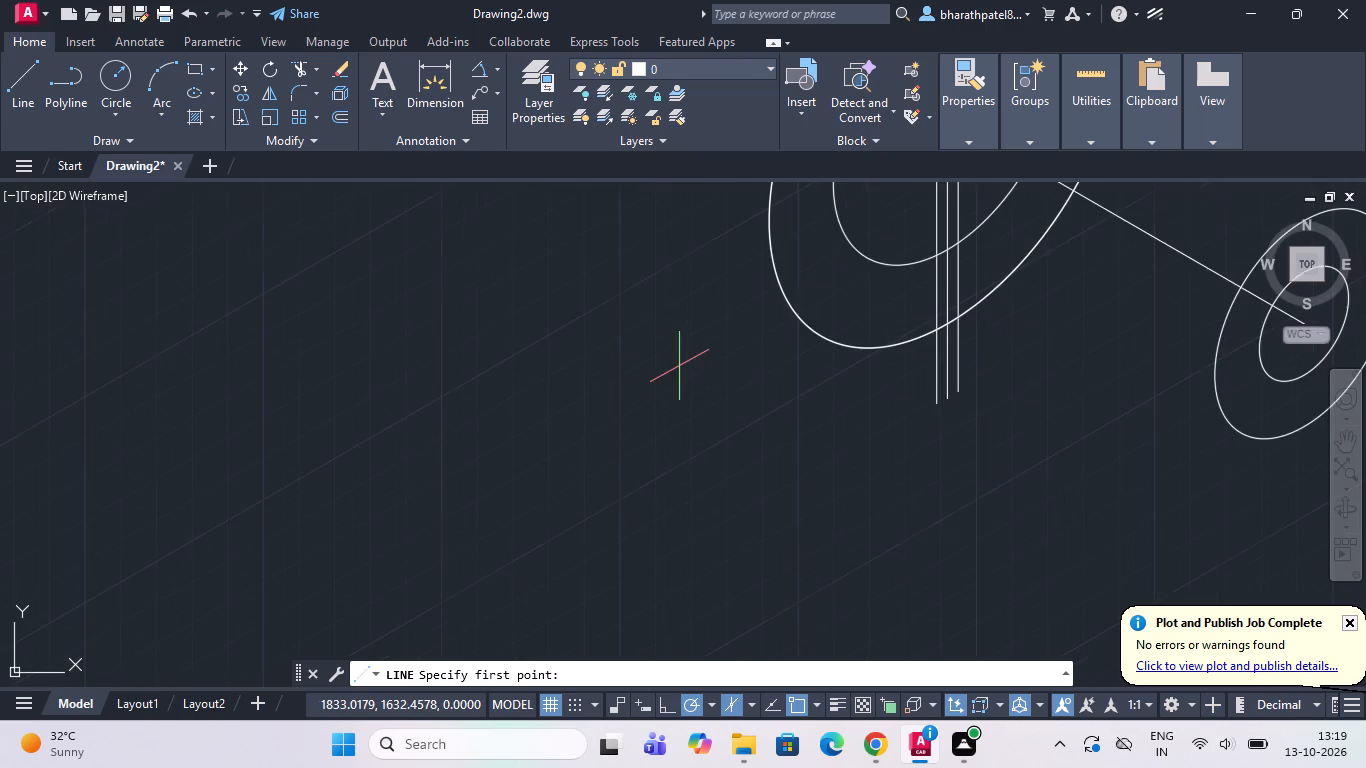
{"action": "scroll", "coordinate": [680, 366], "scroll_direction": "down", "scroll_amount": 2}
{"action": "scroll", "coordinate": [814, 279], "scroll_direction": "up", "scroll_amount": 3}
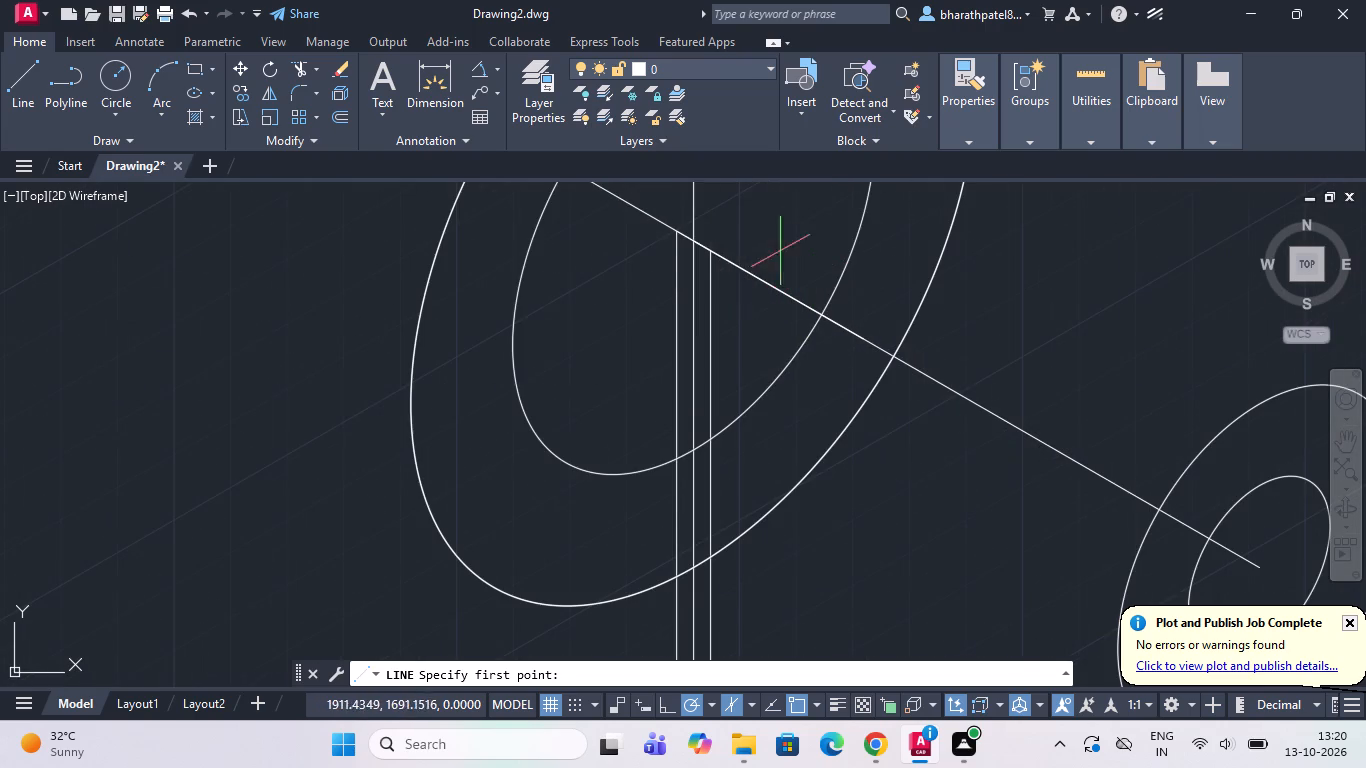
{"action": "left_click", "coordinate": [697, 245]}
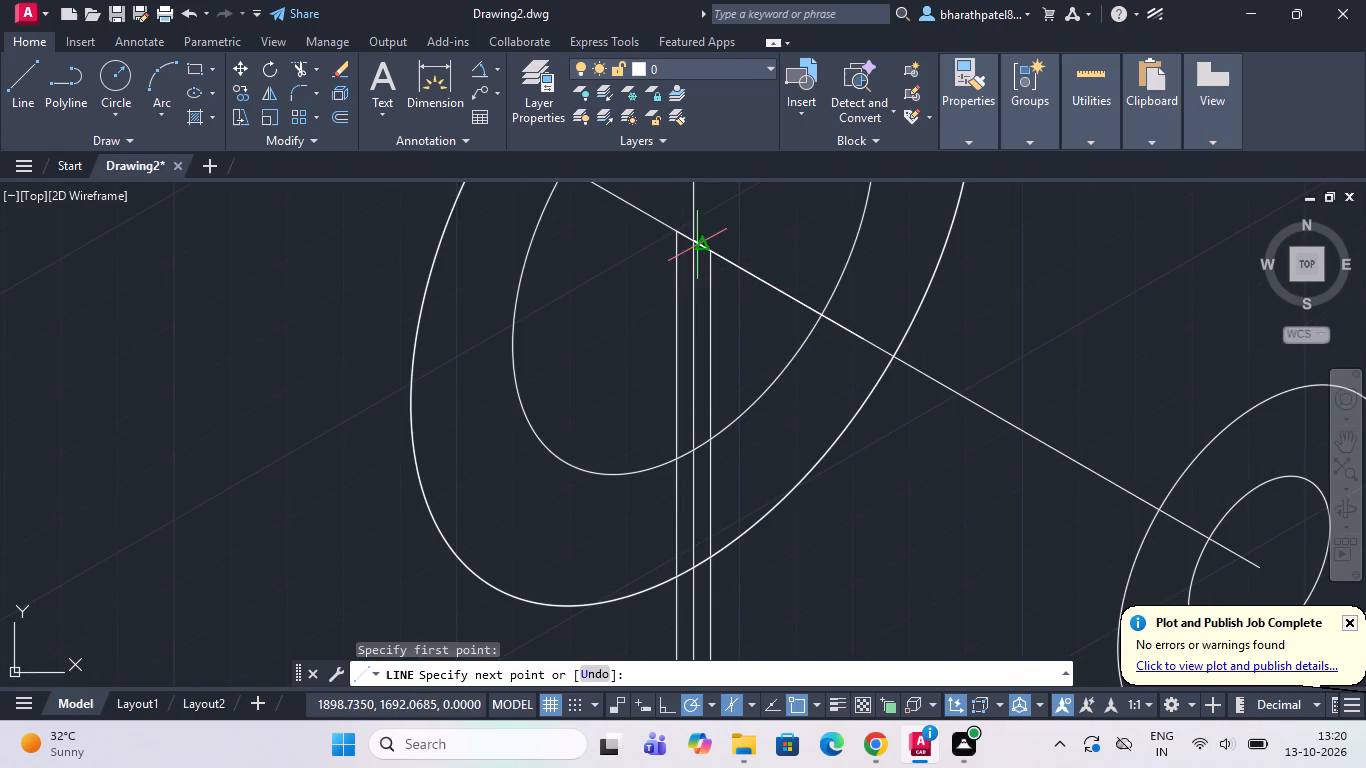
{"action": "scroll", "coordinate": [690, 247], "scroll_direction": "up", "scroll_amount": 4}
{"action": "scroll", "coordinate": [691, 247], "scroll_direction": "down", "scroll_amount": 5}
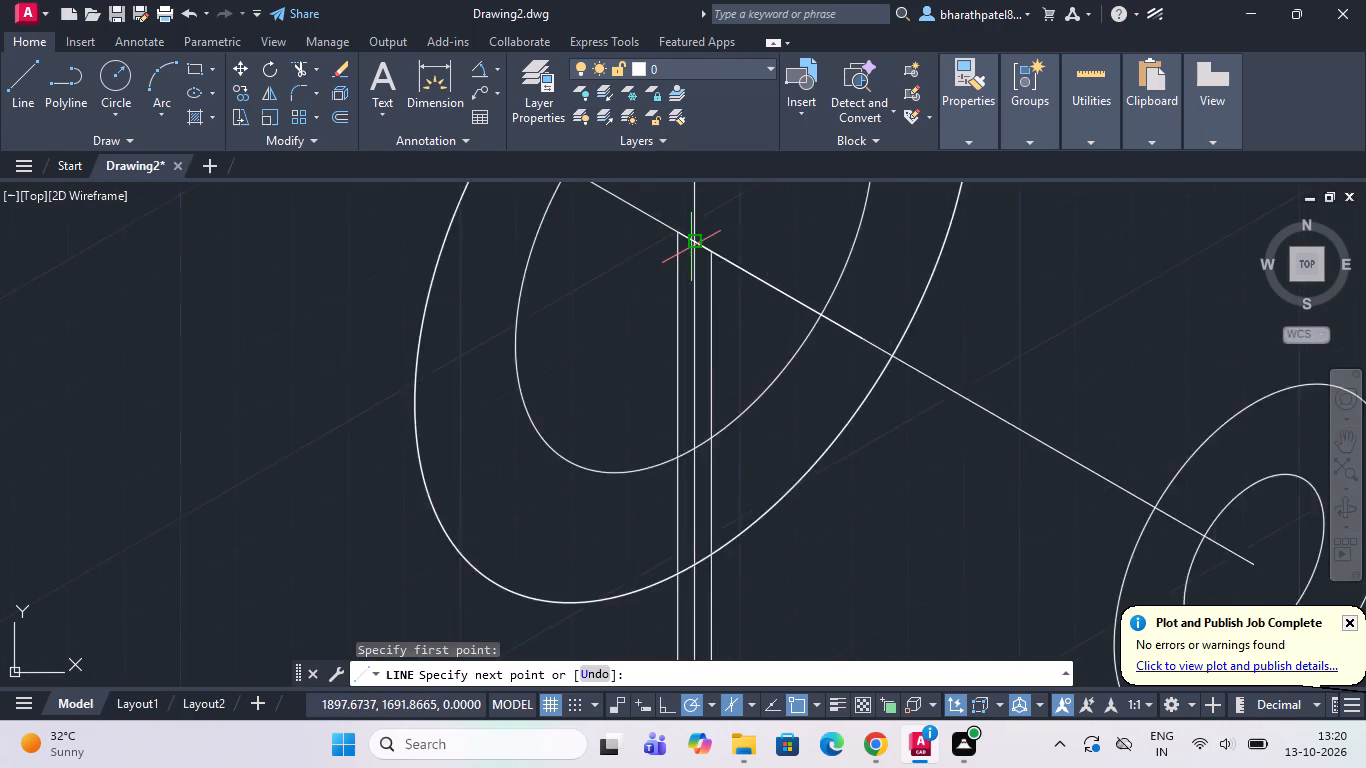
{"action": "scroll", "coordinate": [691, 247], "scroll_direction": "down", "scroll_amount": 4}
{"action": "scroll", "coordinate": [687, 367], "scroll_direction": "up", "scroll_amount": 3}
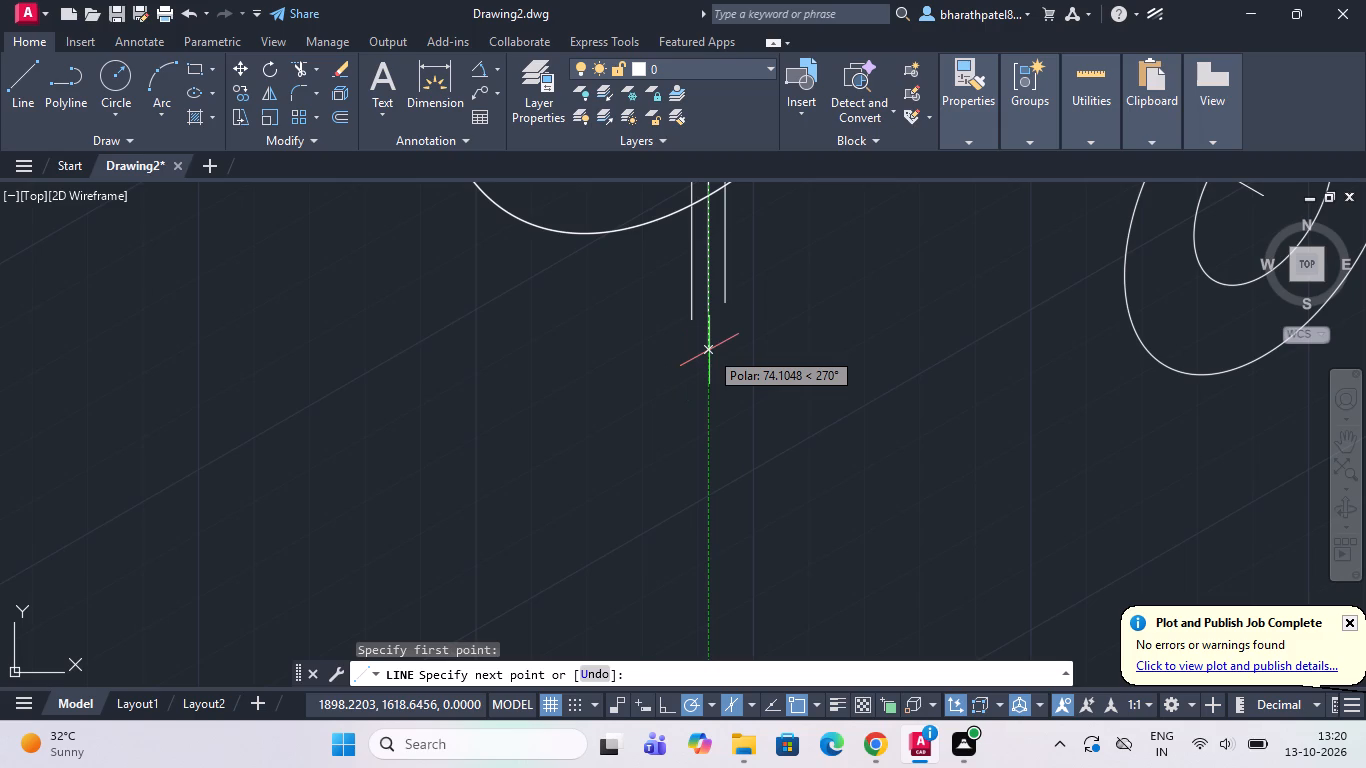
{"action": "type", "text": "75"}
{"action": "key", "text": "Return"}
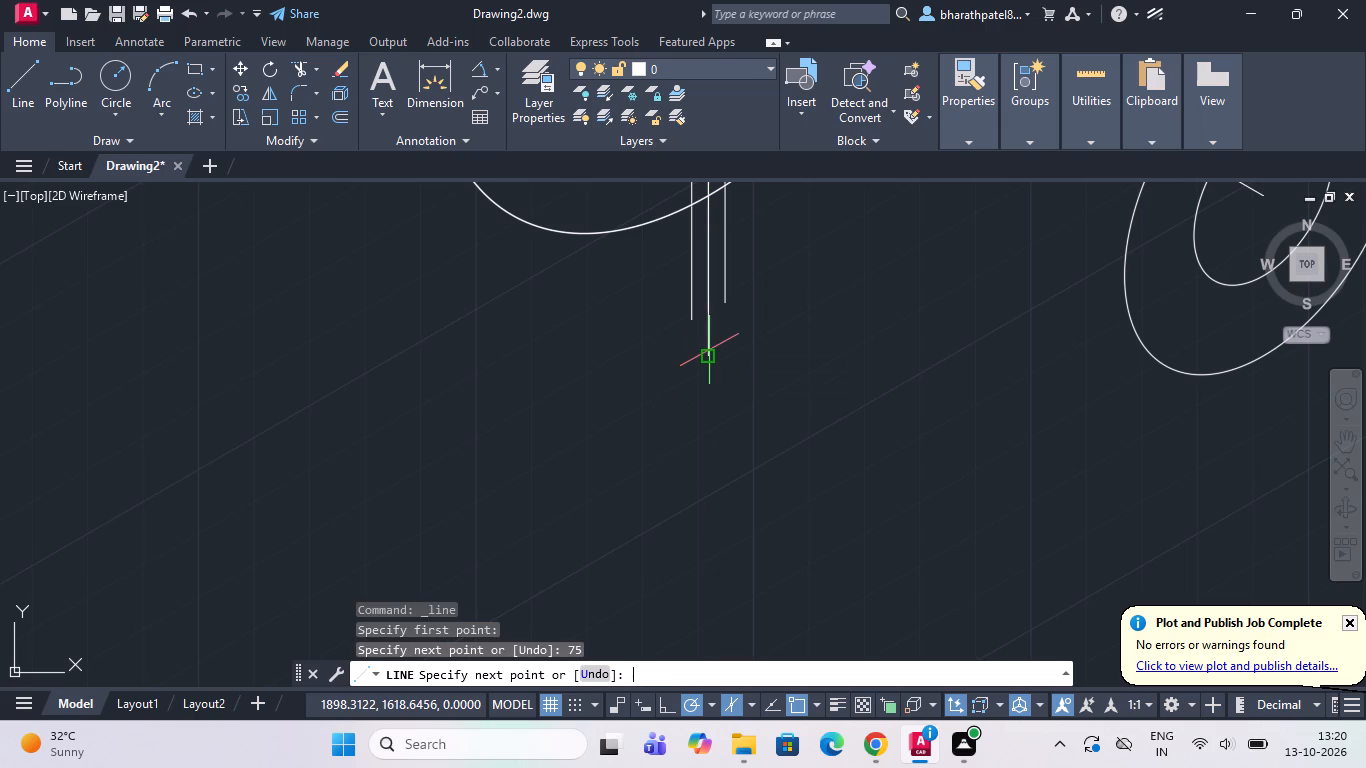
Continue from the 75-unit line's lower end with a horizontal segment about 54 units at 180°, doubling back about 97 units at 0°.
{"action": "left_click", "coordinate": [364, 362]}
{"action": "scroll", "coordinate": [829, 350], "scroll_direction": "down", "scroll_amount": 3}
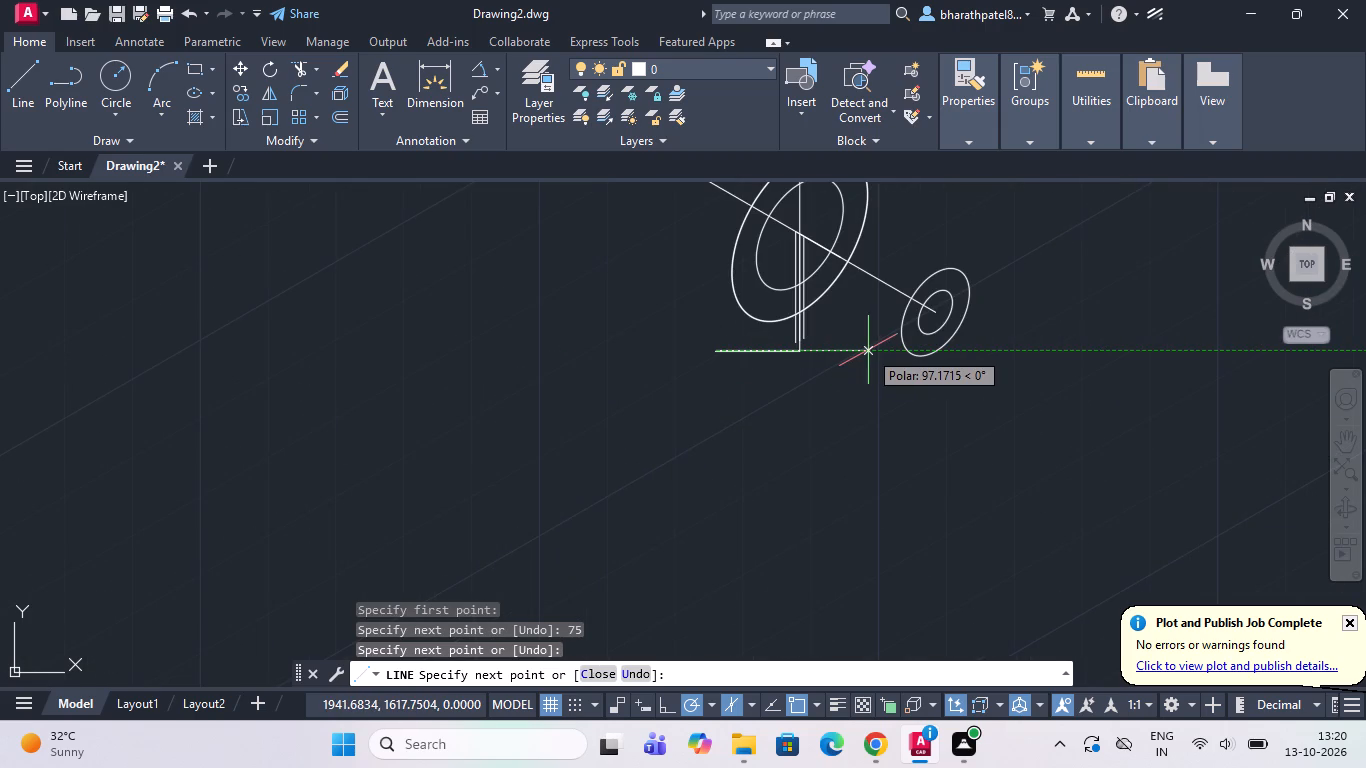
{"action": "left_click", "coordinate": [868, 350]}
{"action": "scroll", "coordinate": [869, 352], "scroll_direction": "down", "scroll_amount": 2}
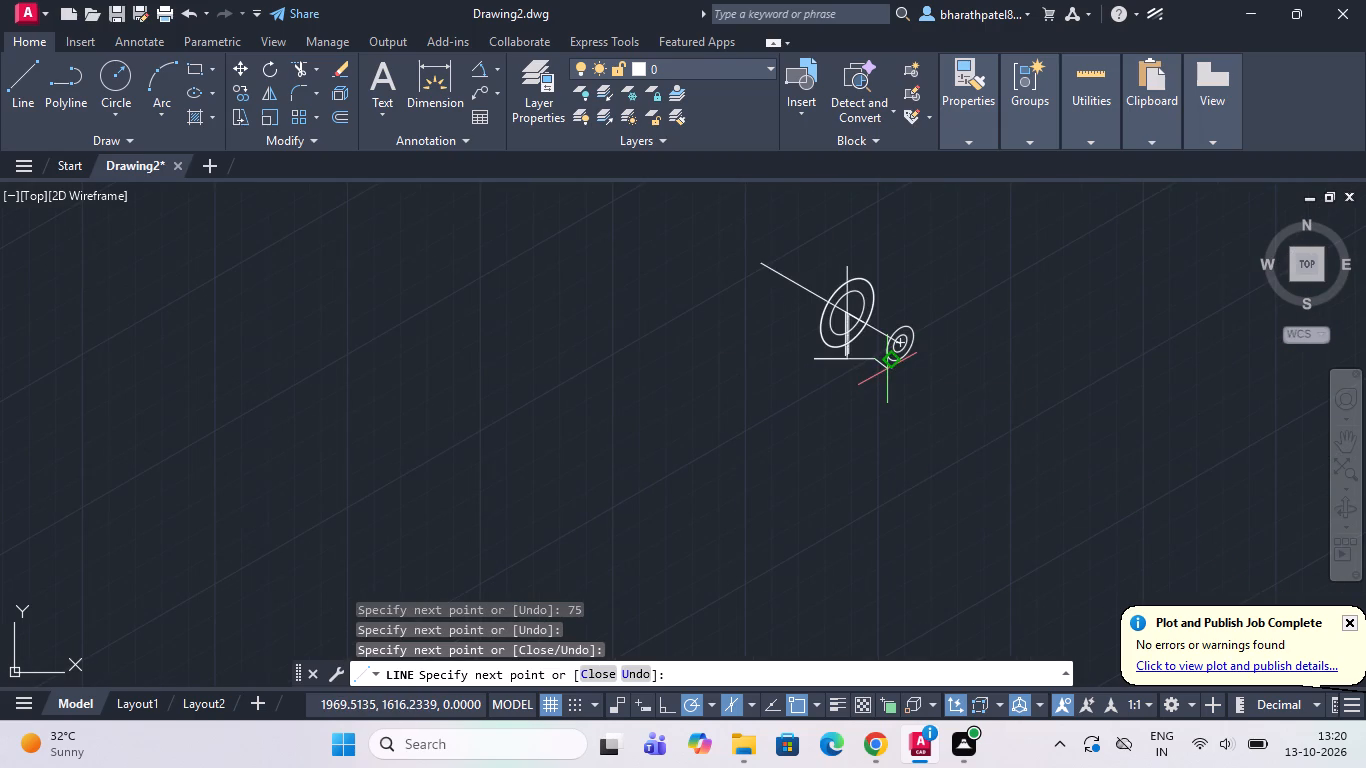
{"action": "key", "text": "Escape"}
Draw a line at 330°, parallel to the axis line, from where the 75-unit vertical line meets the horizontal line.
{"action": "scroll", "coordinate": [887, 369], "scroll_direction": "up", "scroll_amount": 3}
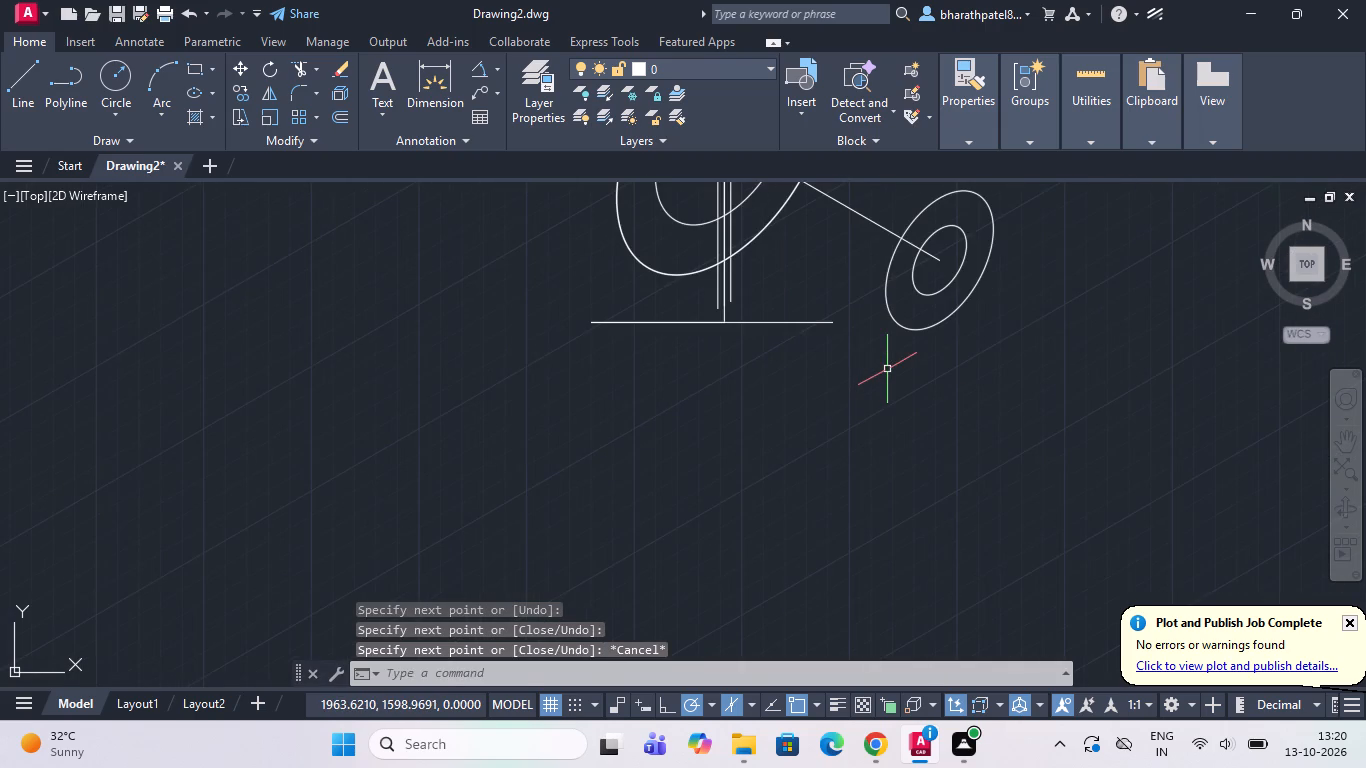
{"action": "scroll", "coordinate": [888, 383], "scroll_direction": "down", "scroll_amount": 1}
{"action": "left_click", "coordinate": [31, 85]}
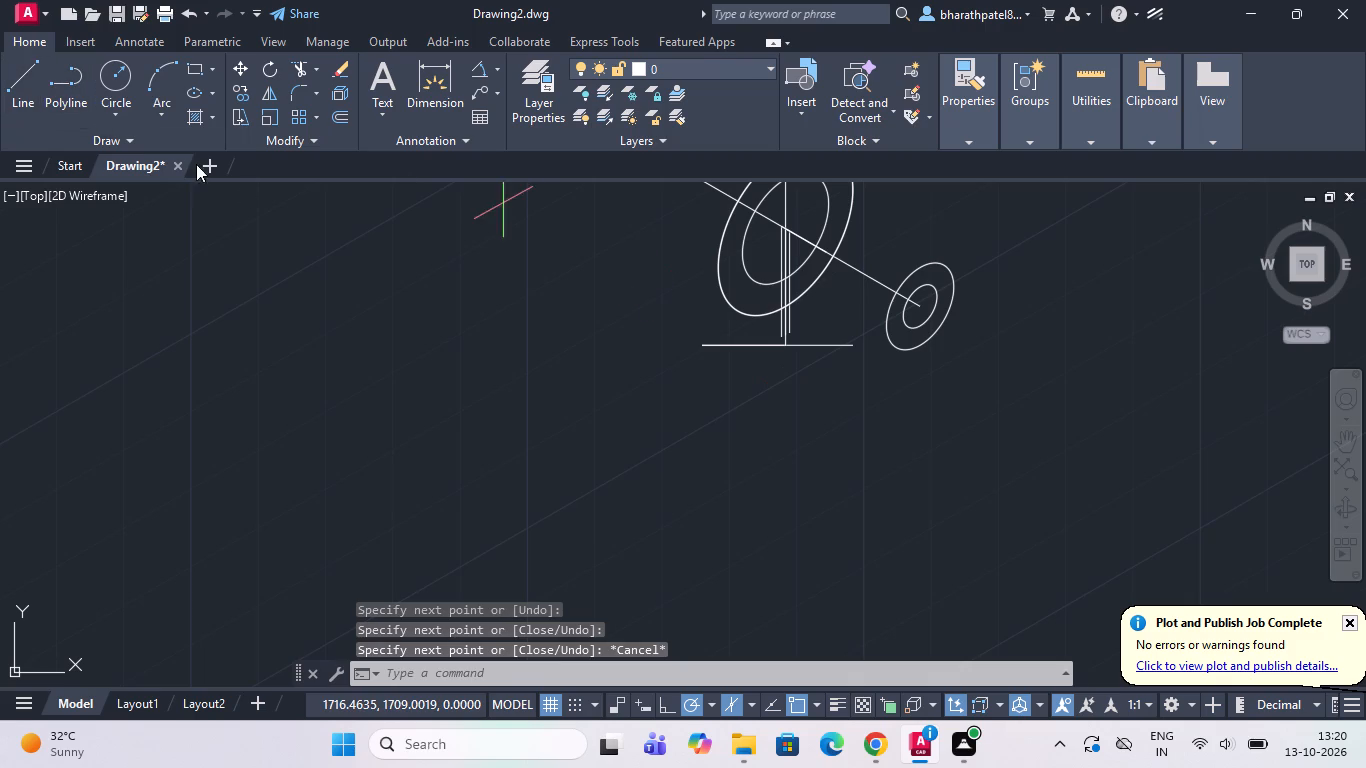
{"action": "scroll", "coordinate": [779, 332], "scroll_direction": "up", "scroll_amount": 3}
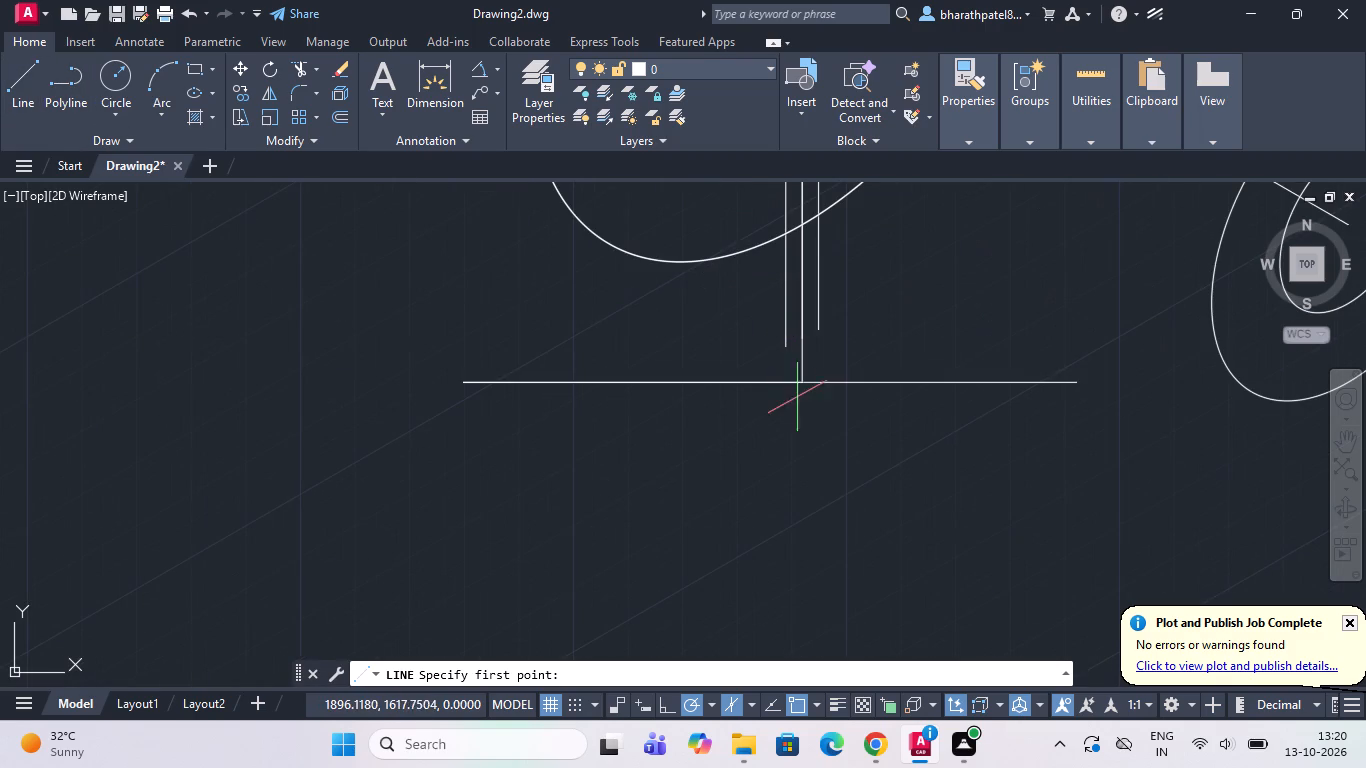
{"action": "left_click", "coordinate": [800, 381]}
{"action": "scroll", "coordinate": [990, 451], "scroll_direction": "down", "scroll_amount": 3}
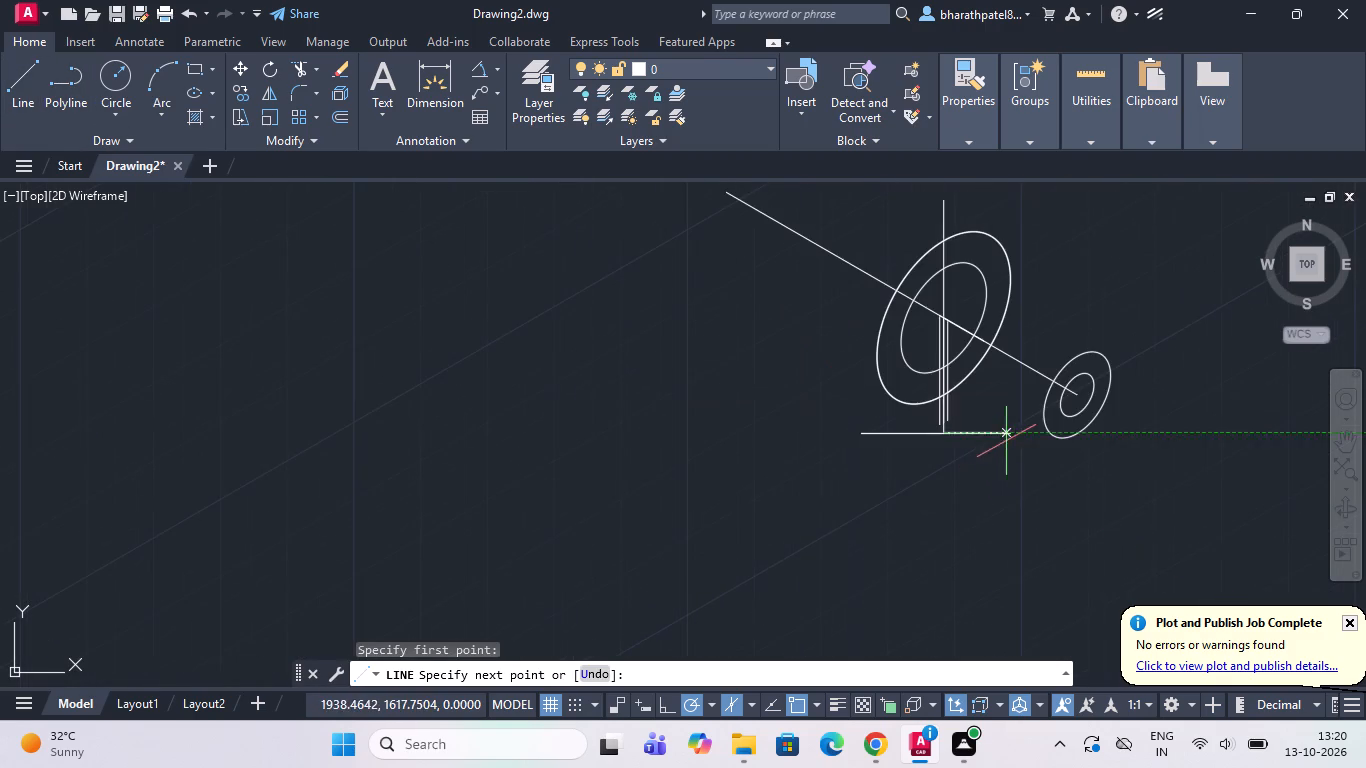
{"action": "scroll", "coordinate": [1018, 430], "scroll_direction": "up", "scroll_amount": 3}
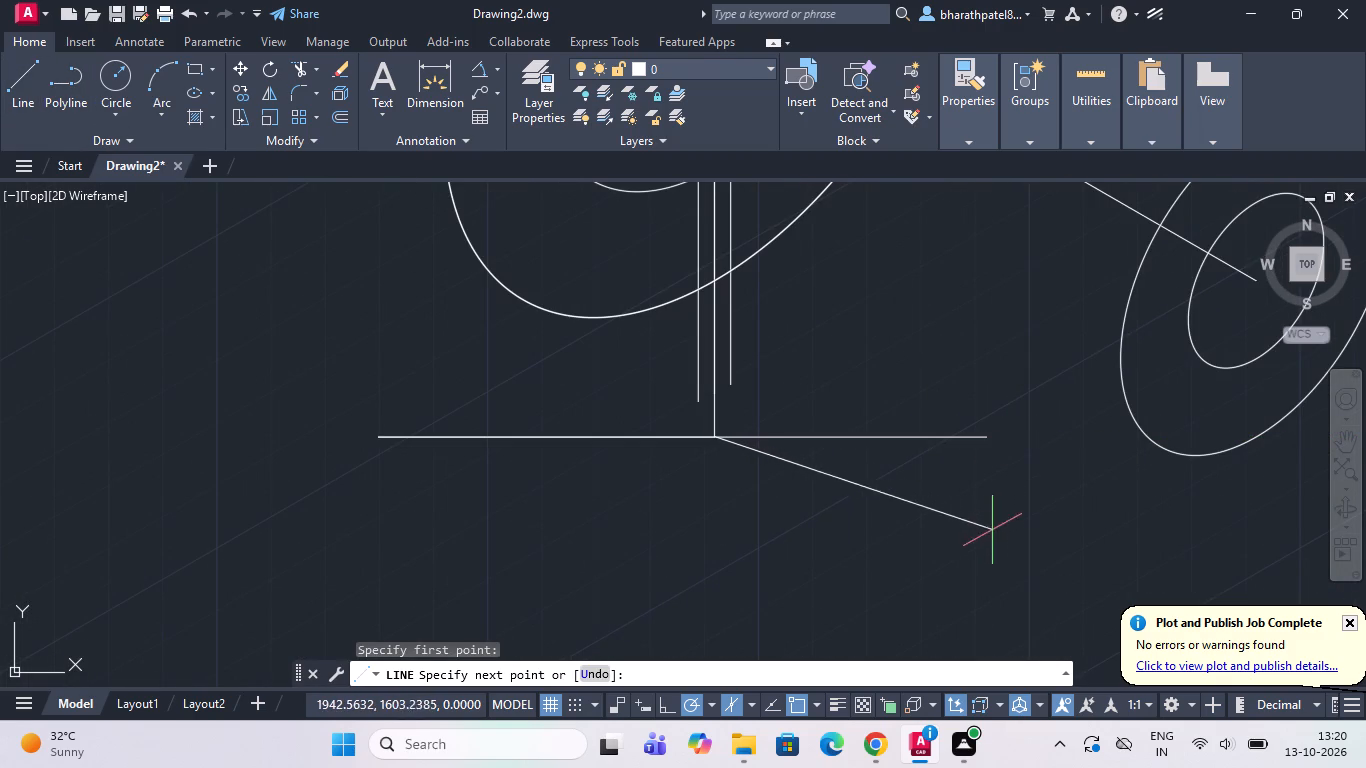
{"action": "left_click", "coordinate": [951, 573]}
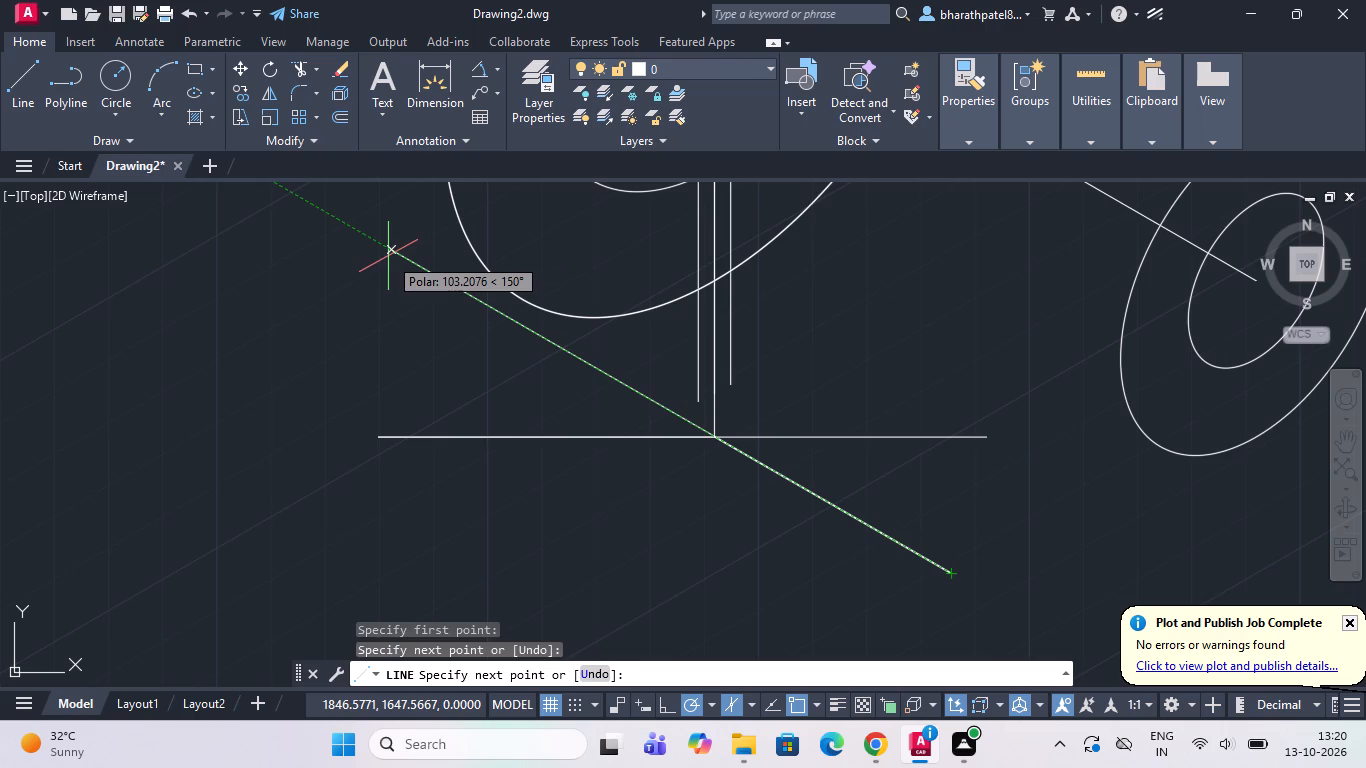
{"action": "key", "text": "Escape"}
Select the entire isometric figure, including all isocircles and construction lines, and erase it.
{"action": "scroll", "coordinate": [388, 275], "scroll_direction": "down", "scroll_amount": 6}
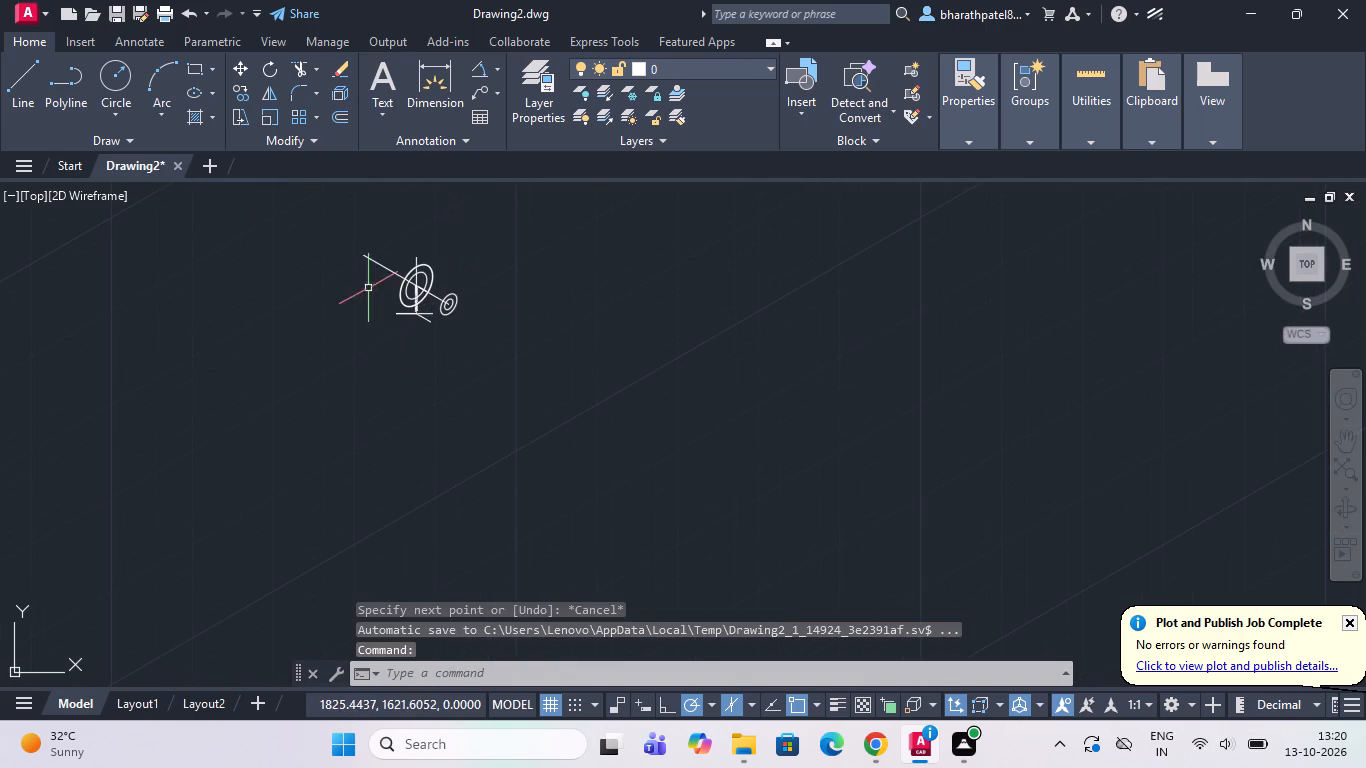
{"action": "left_click_drag", "start_coordinate": [348, 231], "coordinate": [355, 263]}
{"action": "left_click", "coordinate": [607, 387]}
{"action": "key", "text": "Delete"}
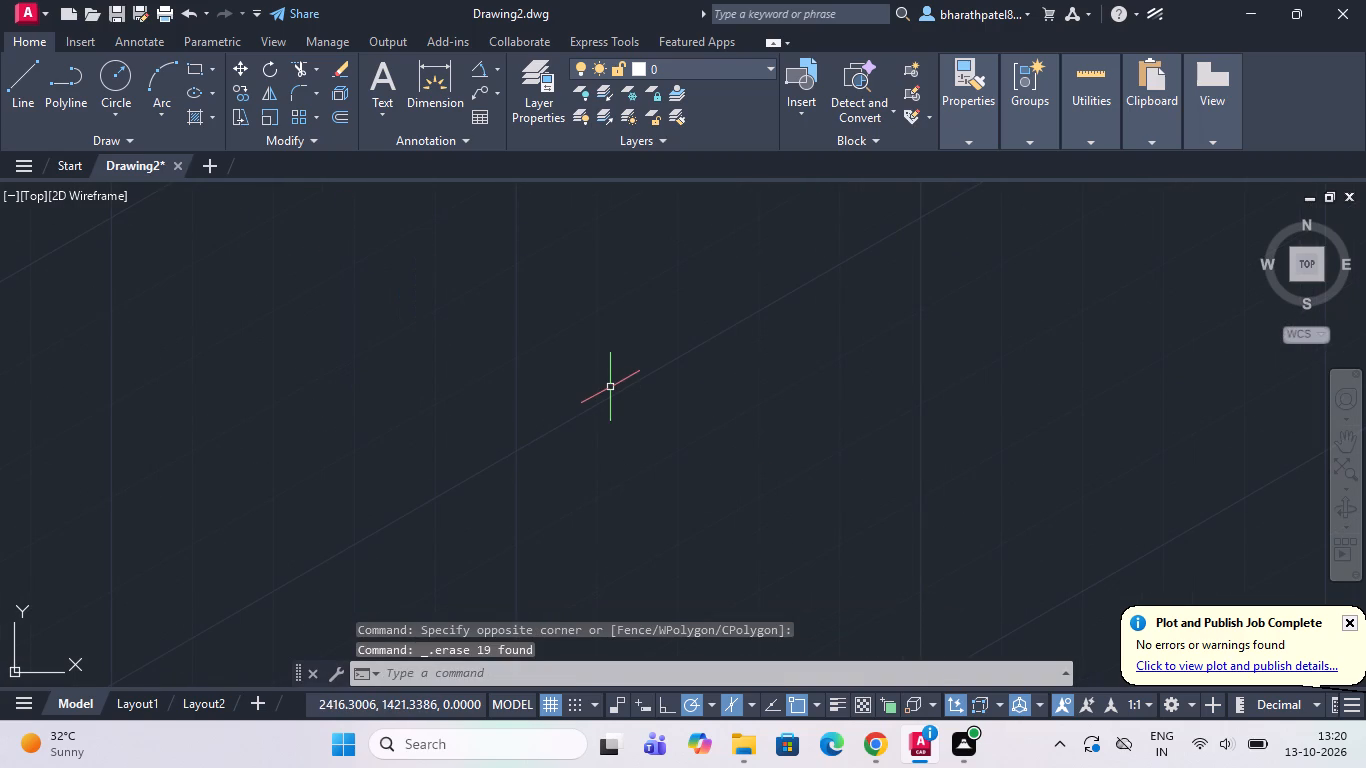
Draw a 100-unit axis line at 330° in an empty area of the drawing, using the top isoplane.
{"action": "left_click", "coordinate": [18, 75]}
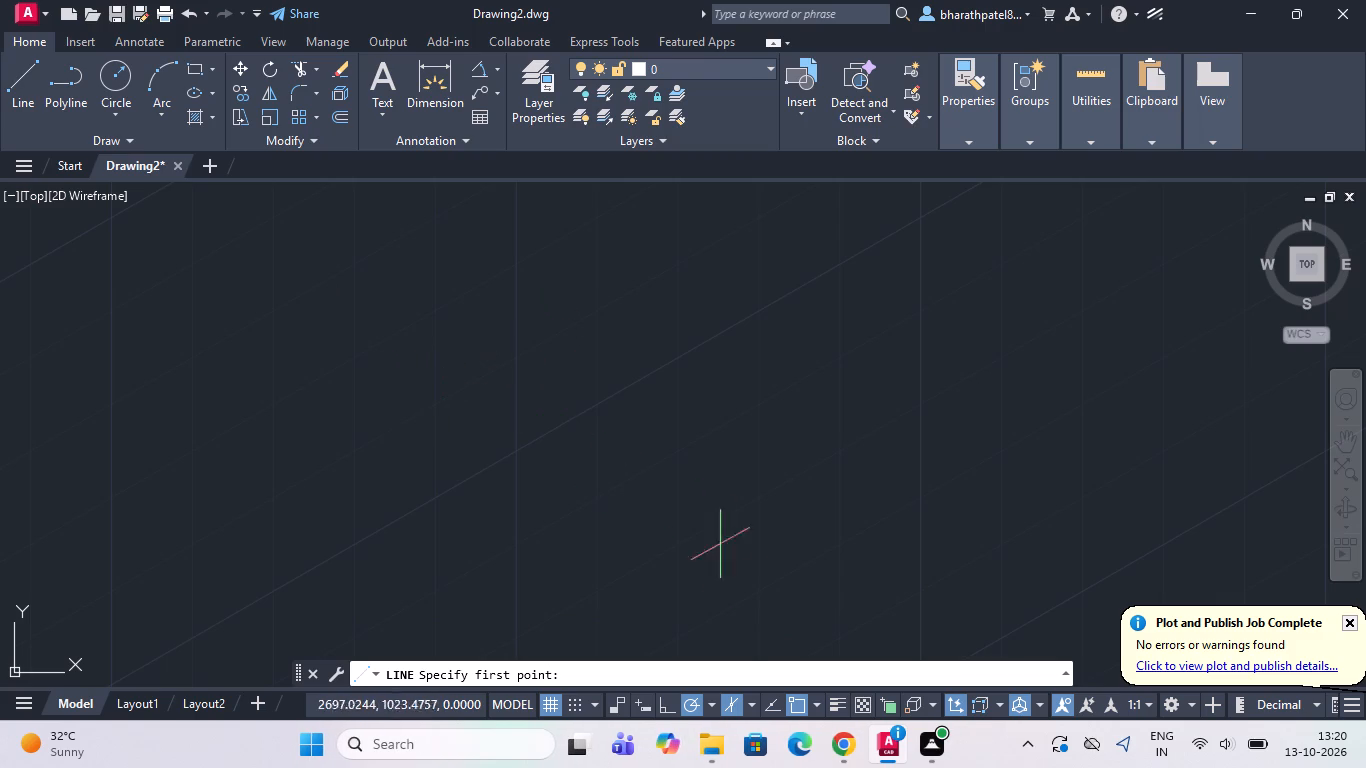
{"action": "left_click", "coordinate": [752, 699]}
{"action": "left_click", "coordinate": [765, 643]}
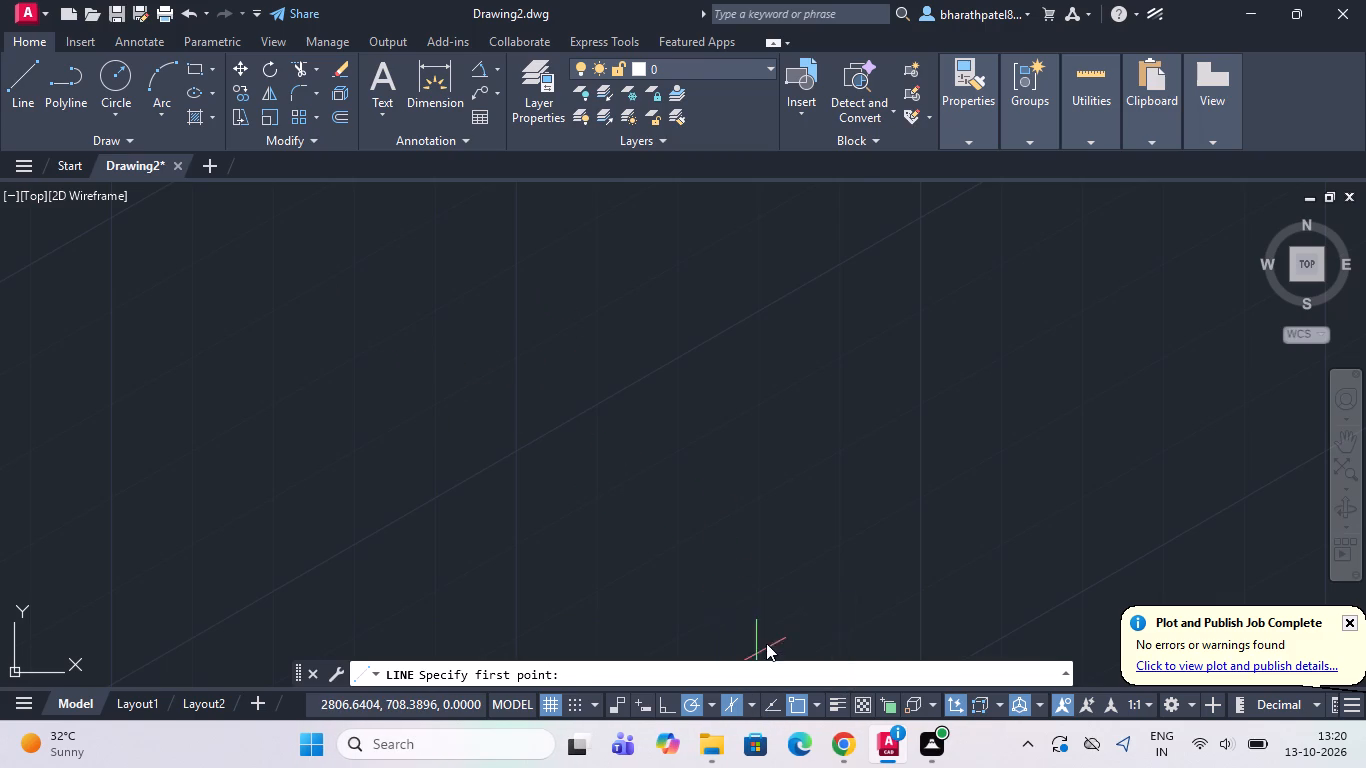
{"action": "left_click", "coordinate": [436, 305]}
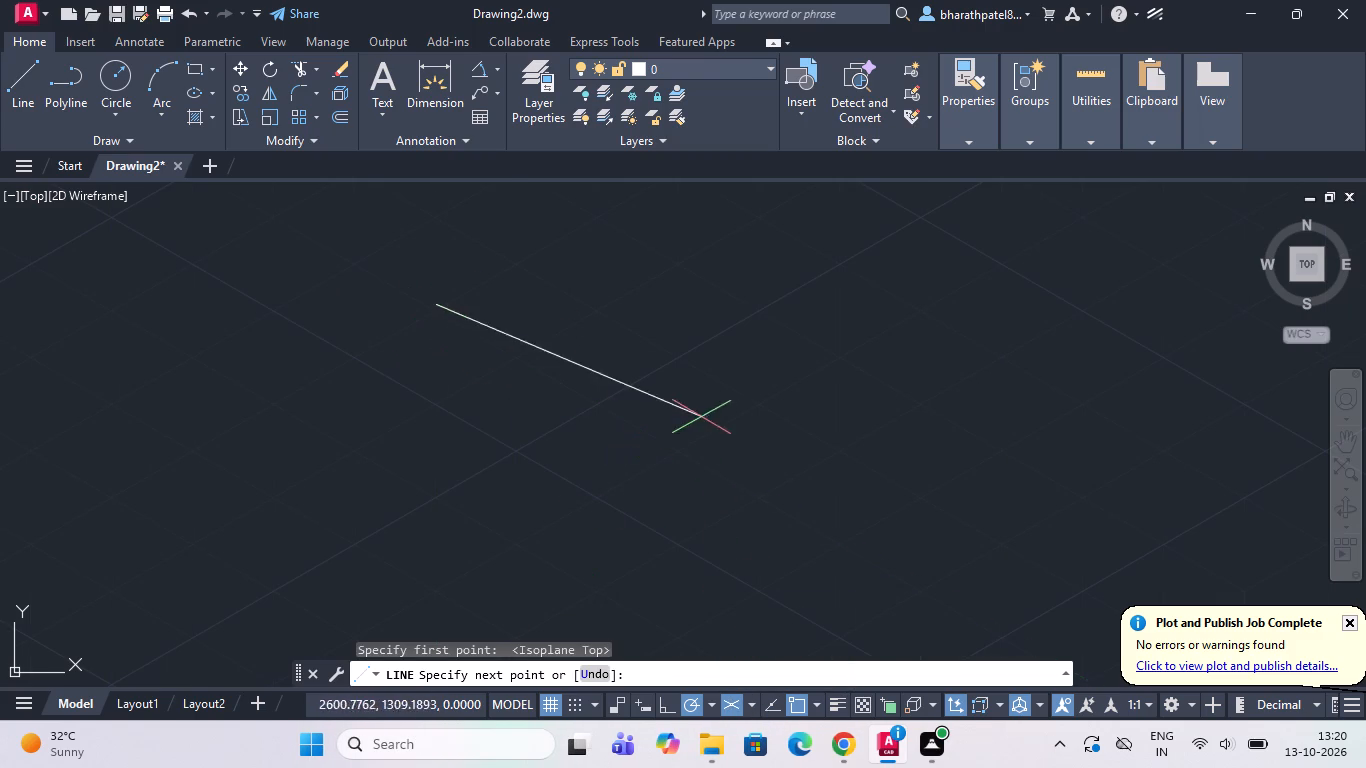
{"action": "scroll", "coordinate": [712, 410], "scroll_direction": "up", "scroll_amount": 1}
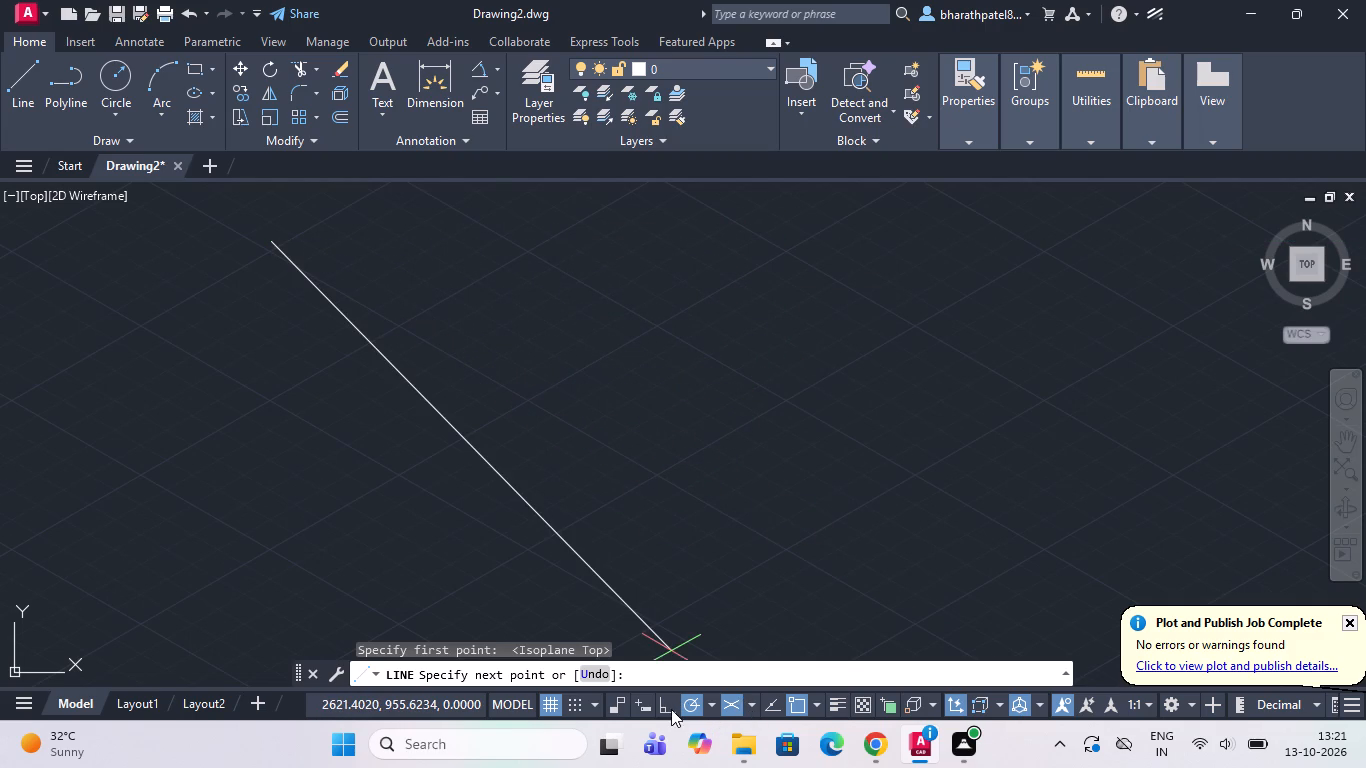
{"action": "left_click", "coordinate": [705, 702]}
{"action": "left_click", "coordinate": [727, 529]}
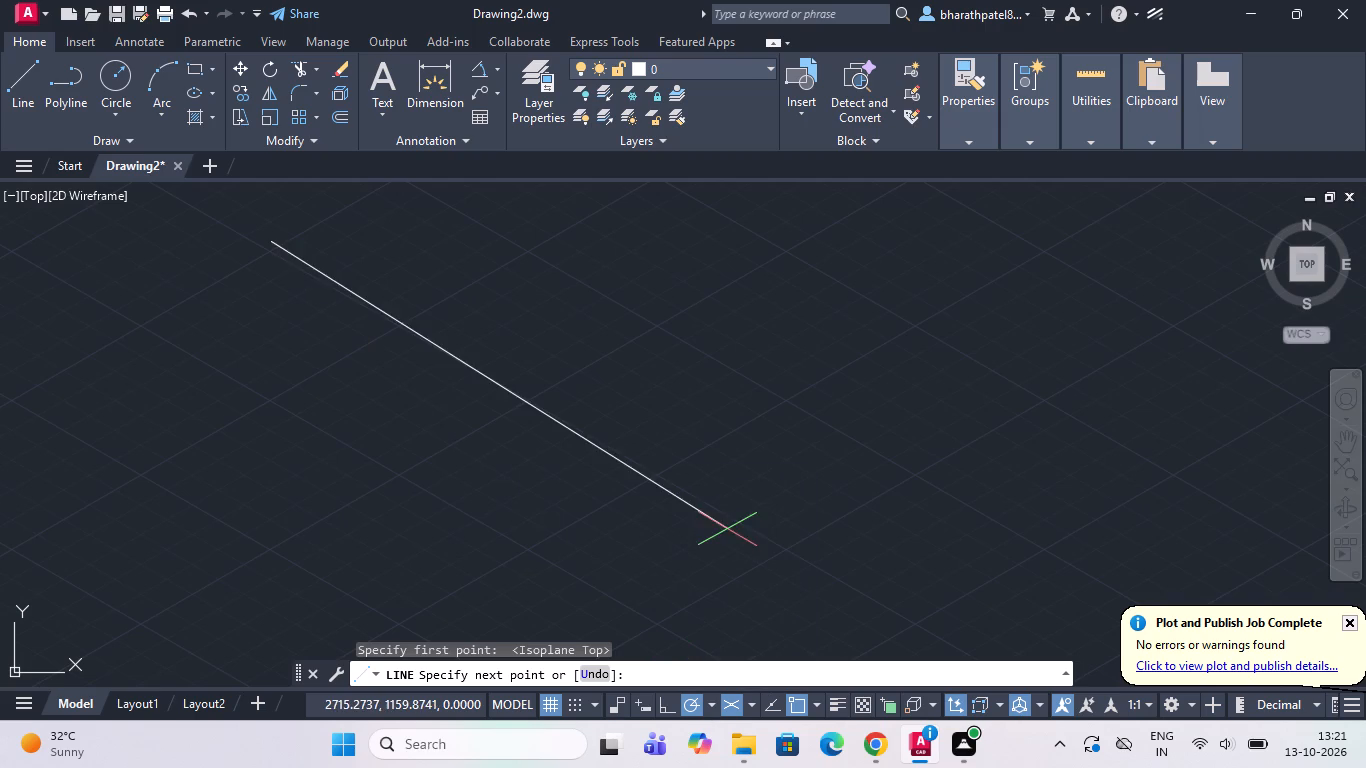
{"action": "scroll", "coordinate": [261, 237], "scroll_direction": "up", "scroll_amount": 1}
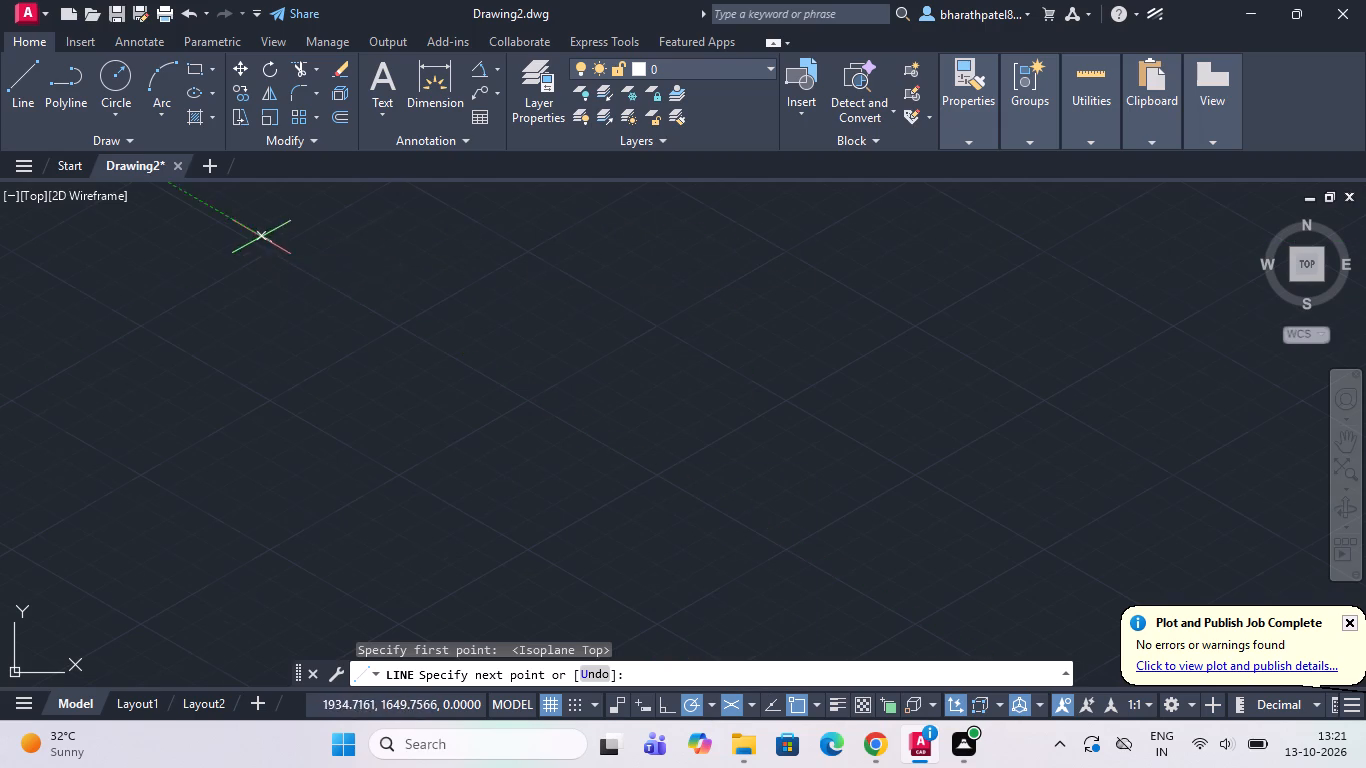
{"action": "scroll", "coordinate": [261, 237], "scroll_direction": "up", "scroll_amount": 10}
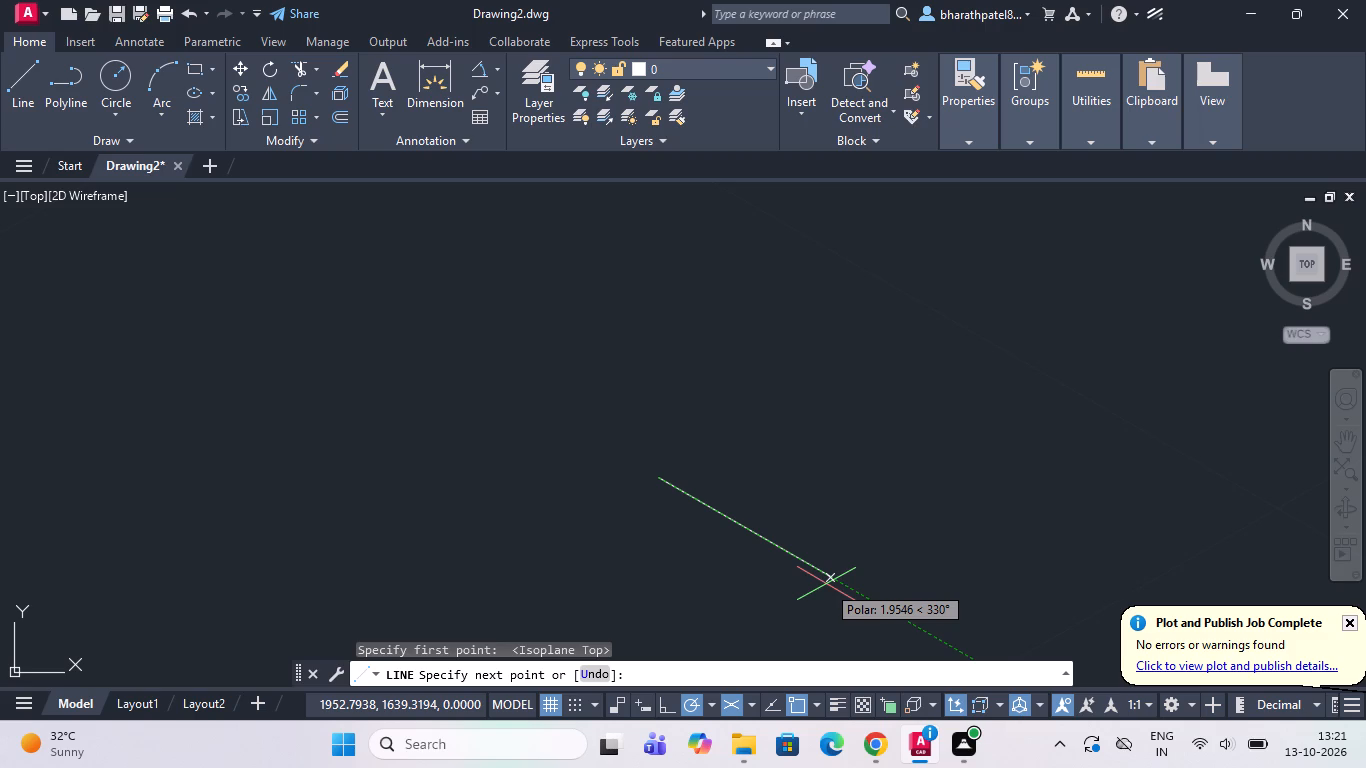
{"action": "type", "text": "100"}
{"action": "key", "text": "Return"}
{"action": "scroll", "coordinate": [652, 441], "scroll_direction": "down", "scroll_amount": 3}
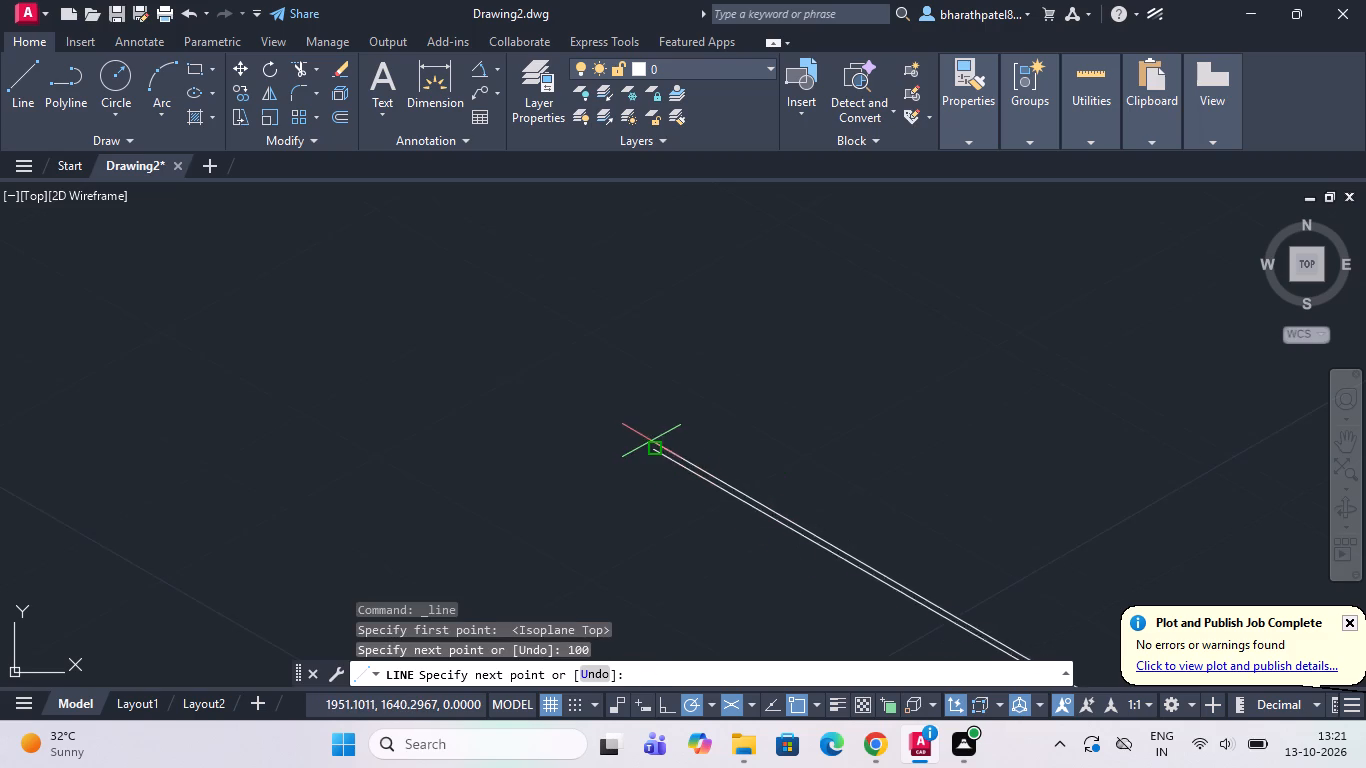
{"action": "scroll", "coordinate": [651, 441], "scroll_direction": "down", "scroll_amount": 5}
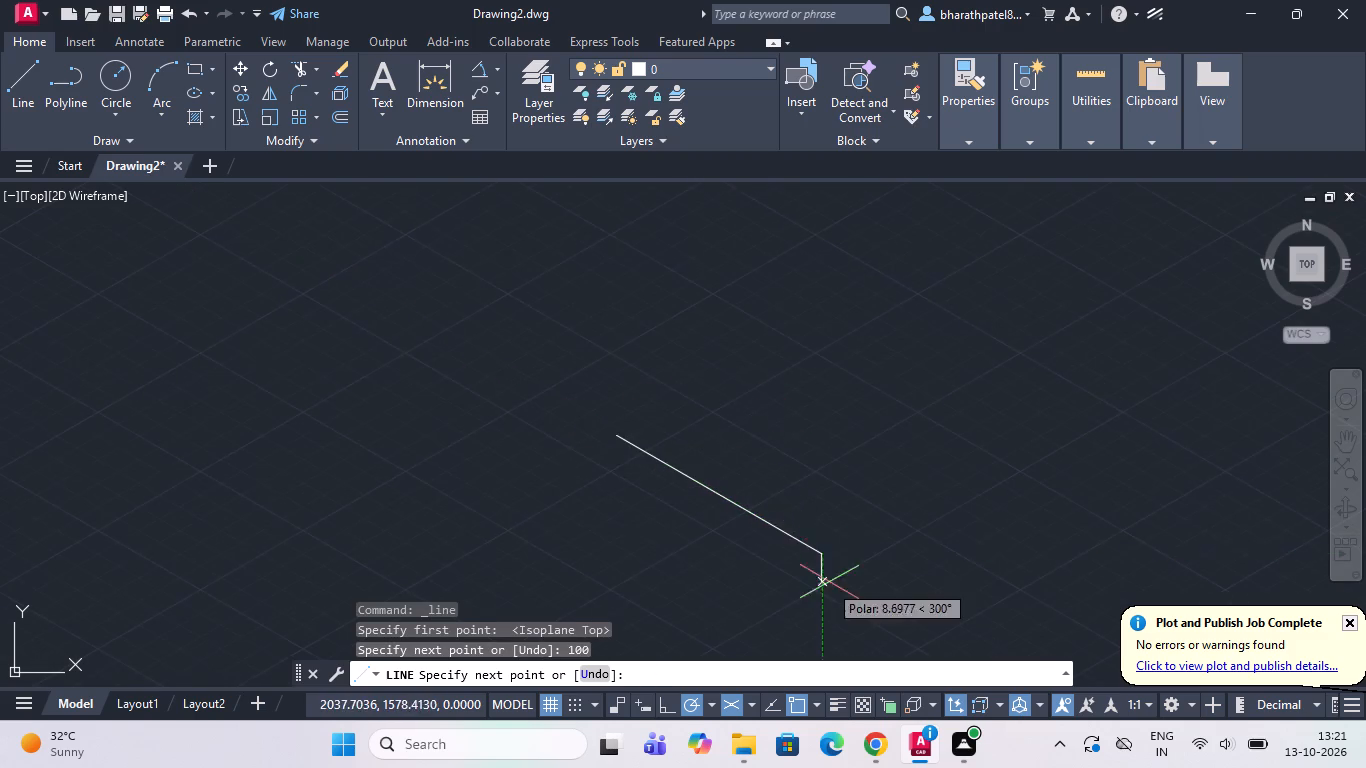
{"action": "scroll", "coordinate": [827, 586], "scroll_direction": "up", "scroll_amount": 3}
{"action": "key", "text": "Escape"}
Draw an isocircle of diameter 100 on the left isoplane, centred on the upper end of the 330° line.
{"action": "scroll", "coordinate": [809, 492], "scroll_direction": "down", "scroll_amount": 1}
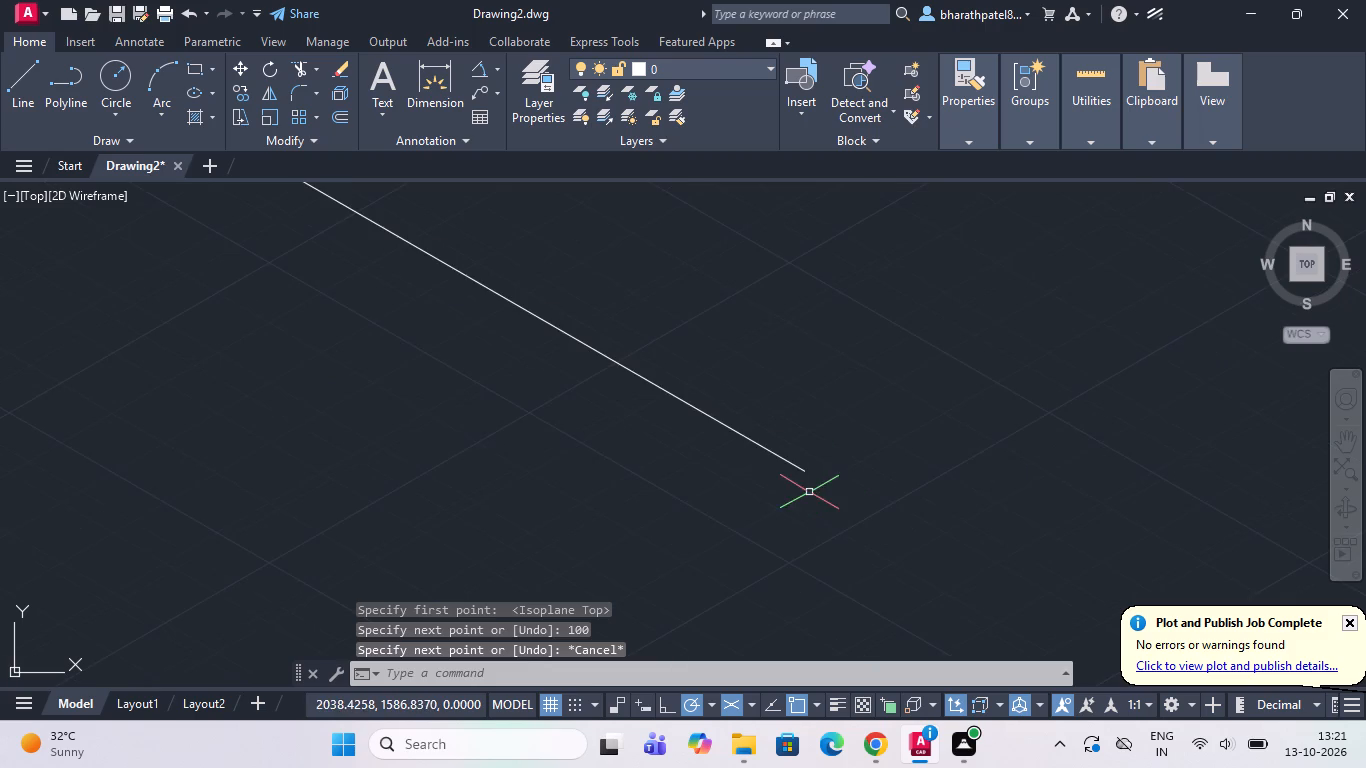
{"action": "scroll", "coordinate": [567, 508], "scroll_direction": "down", "scroll_amount": 1}
{"action": "scroll", "coordinate": [235, 389], "scroll_direction": "down", "scroll_amount": 1}
{"action": "scroll", "coordinate": [509, 331], "scroll_direction": "down", "scroll_amount": 1}
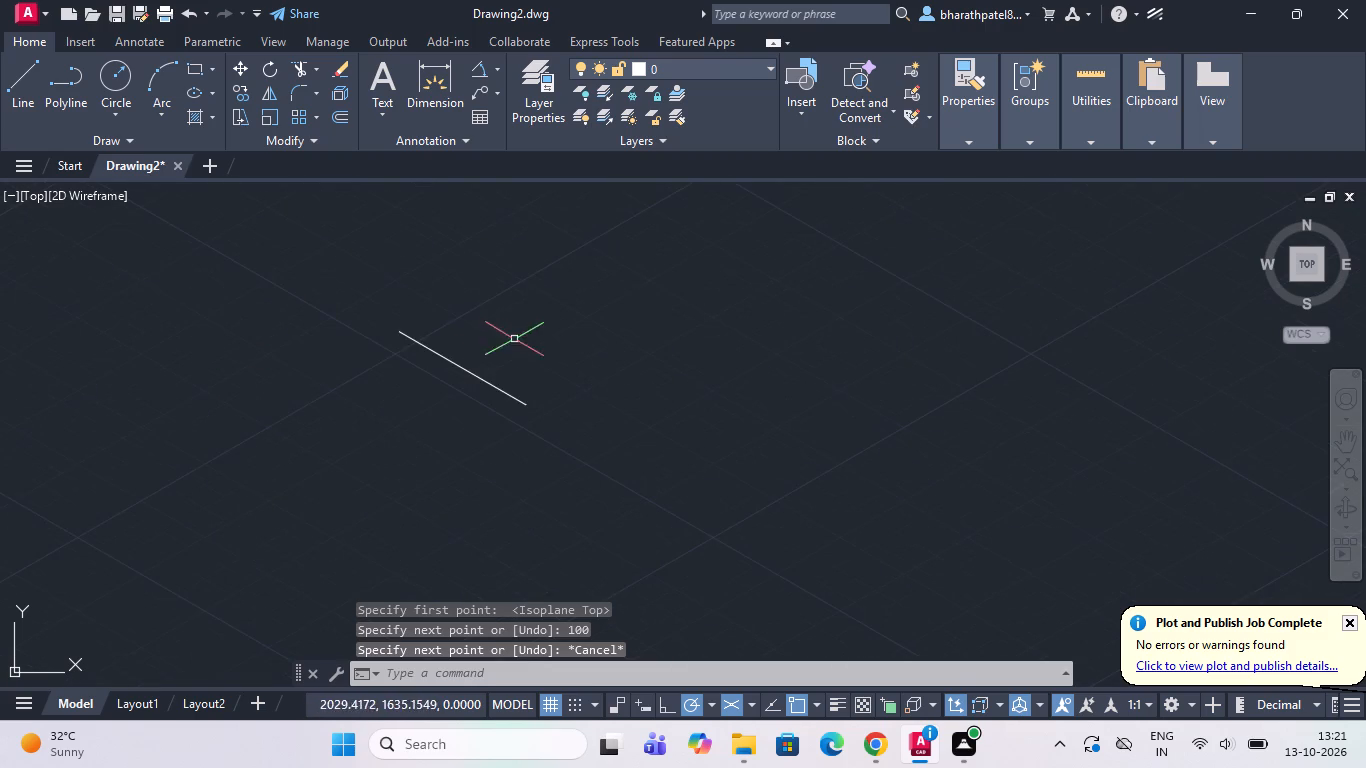
{"action": "scroll", "coordinate": [347, 352], "scroll_direction": "up", "scroll_amount": 3}
{"action": "scroll", "coordinate": [500, 216], "scroll_direction": "up", "scroll_amount": 2}
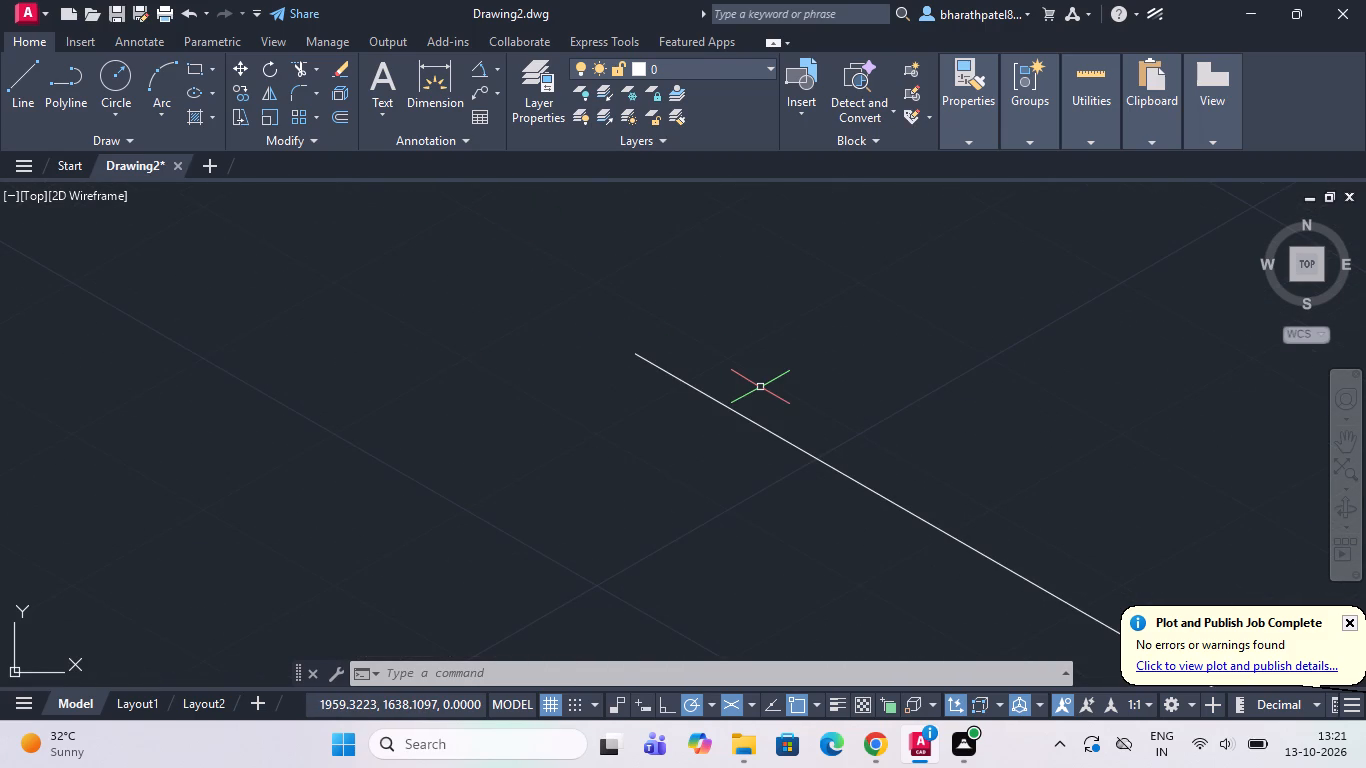
{"action": "type", "text": "ell"}
{"action": "key", "text": "Return"}
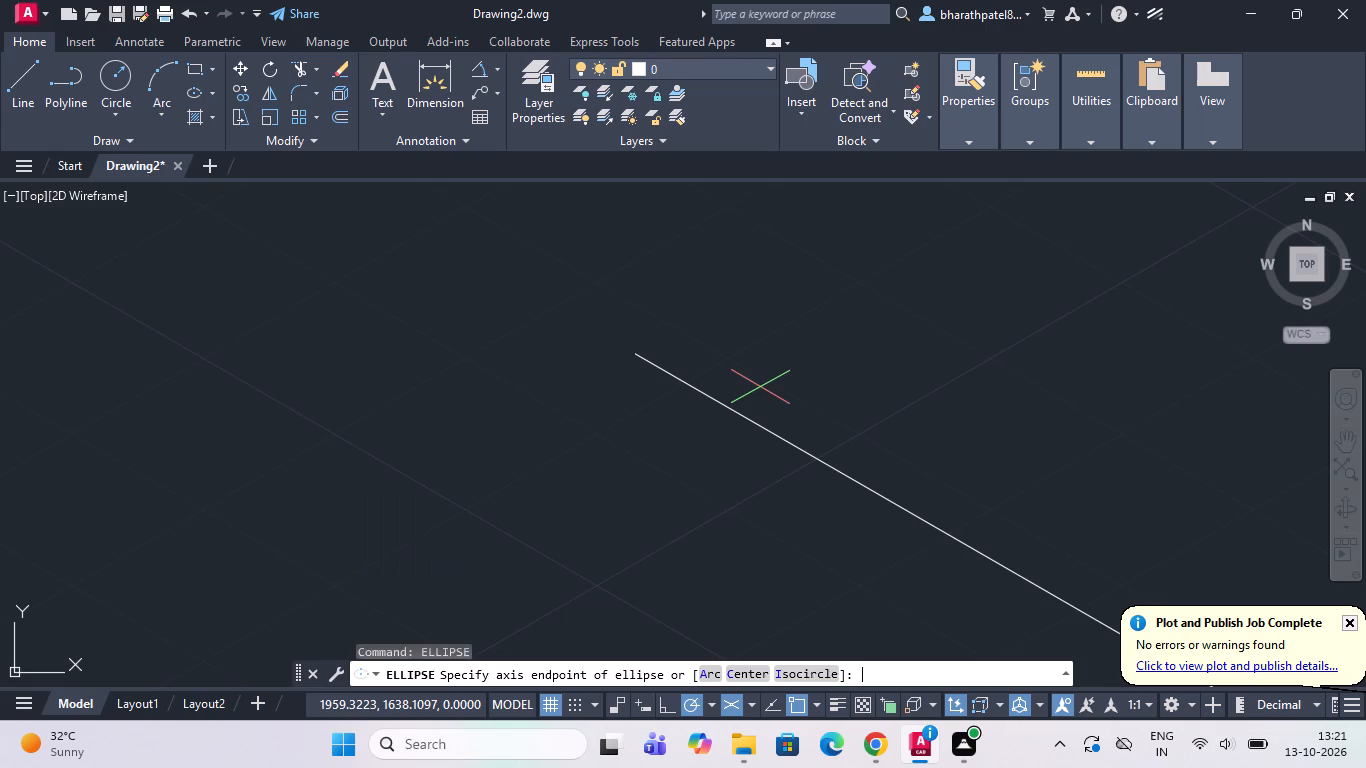
{"action": "left_click", "coordinate": [809, 670]}
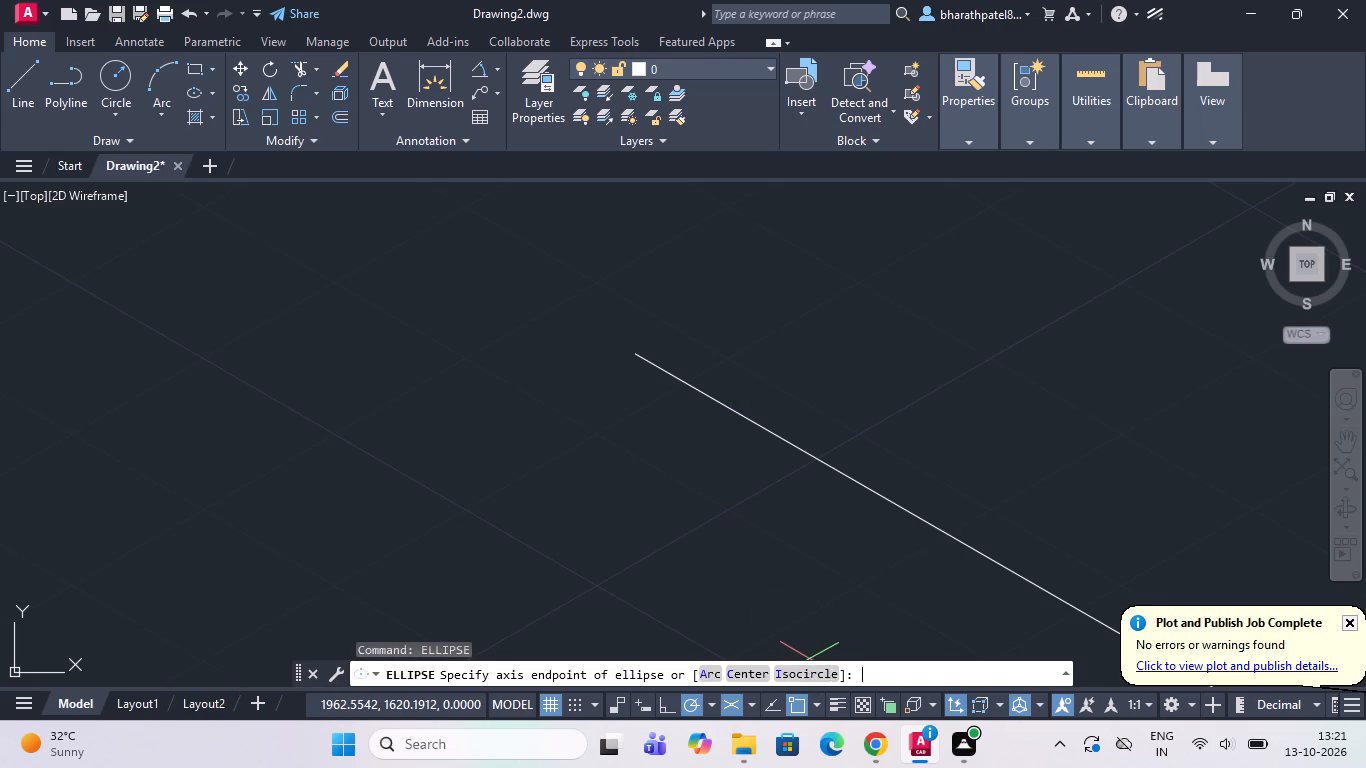
{"action": "left_click_drag", "start_coordinate": [641, 358], "coordinate": [651, 357]}
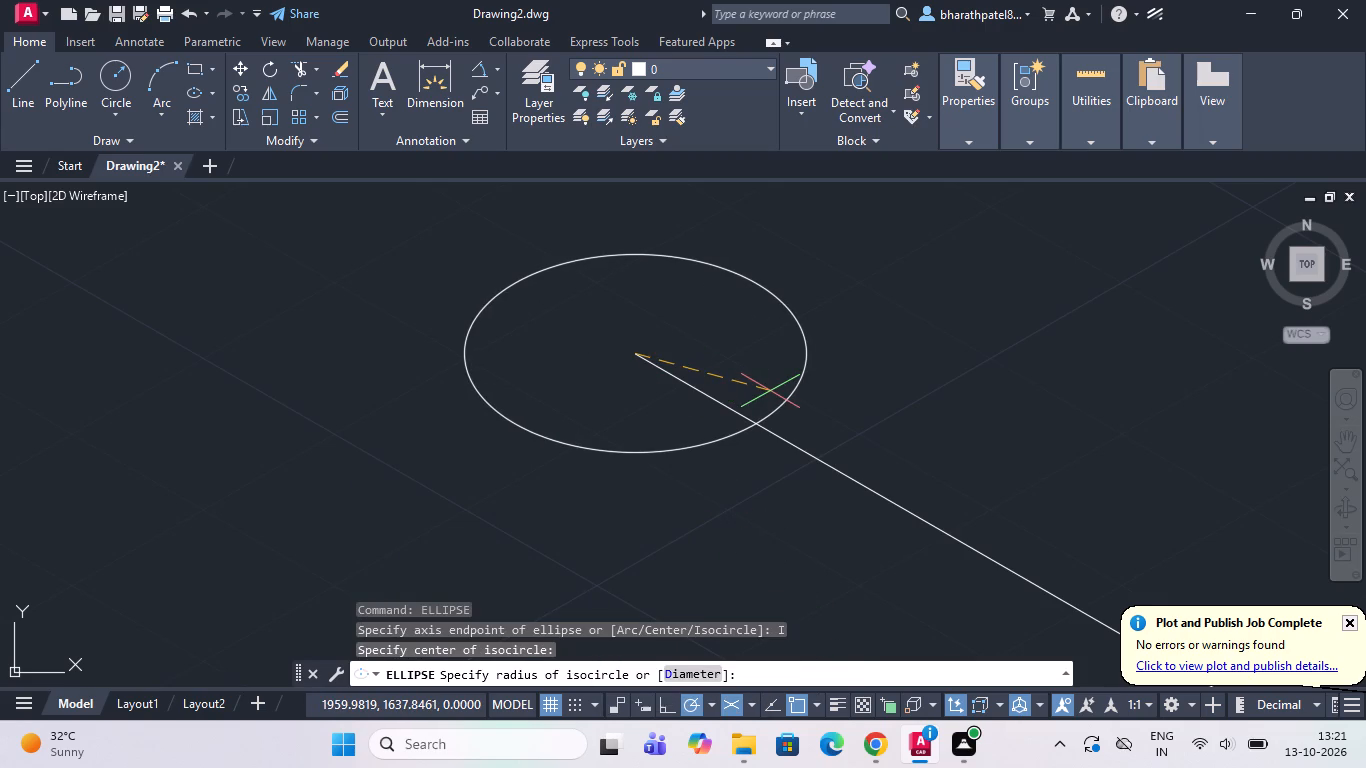
{"action": "key", "text": "F5"}
{"action": "key", "text": "F5"}
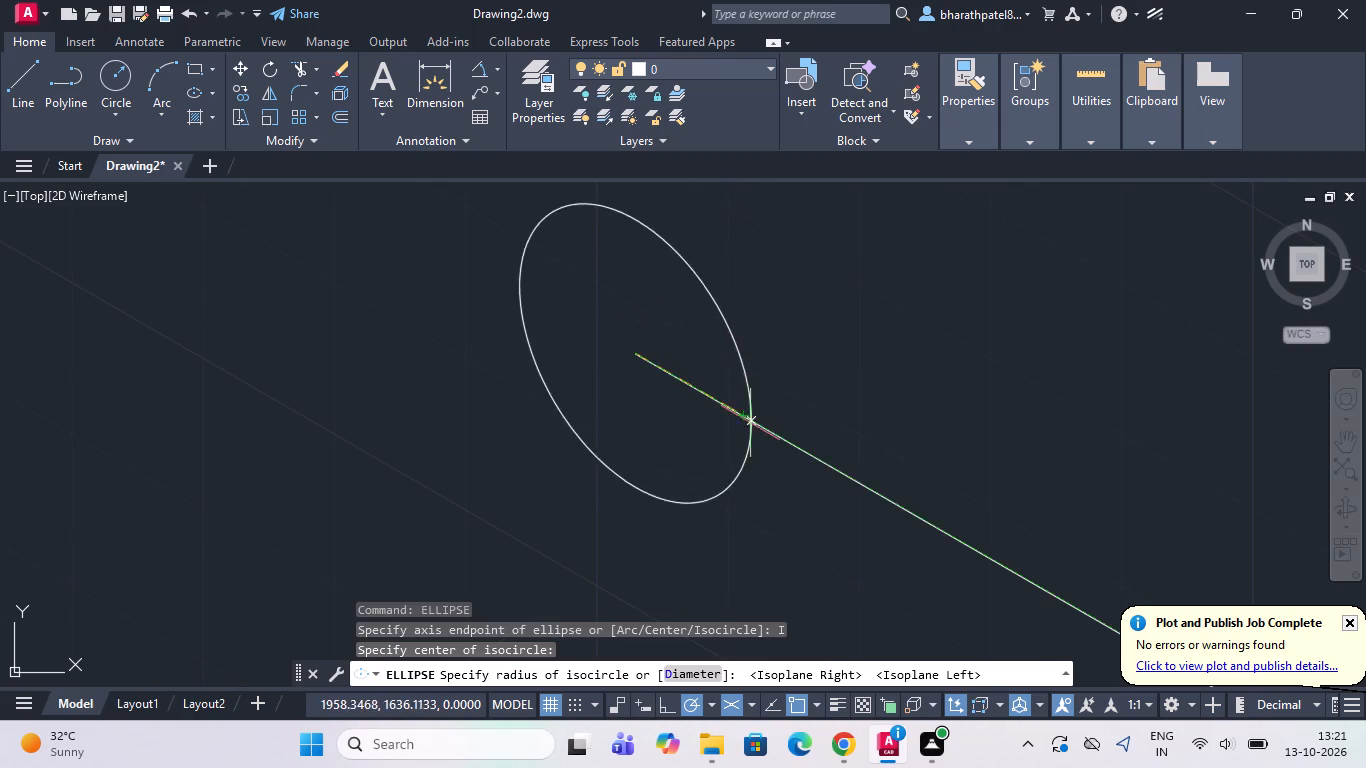
{"action": "left_click", "coordinate": [688, 669]}
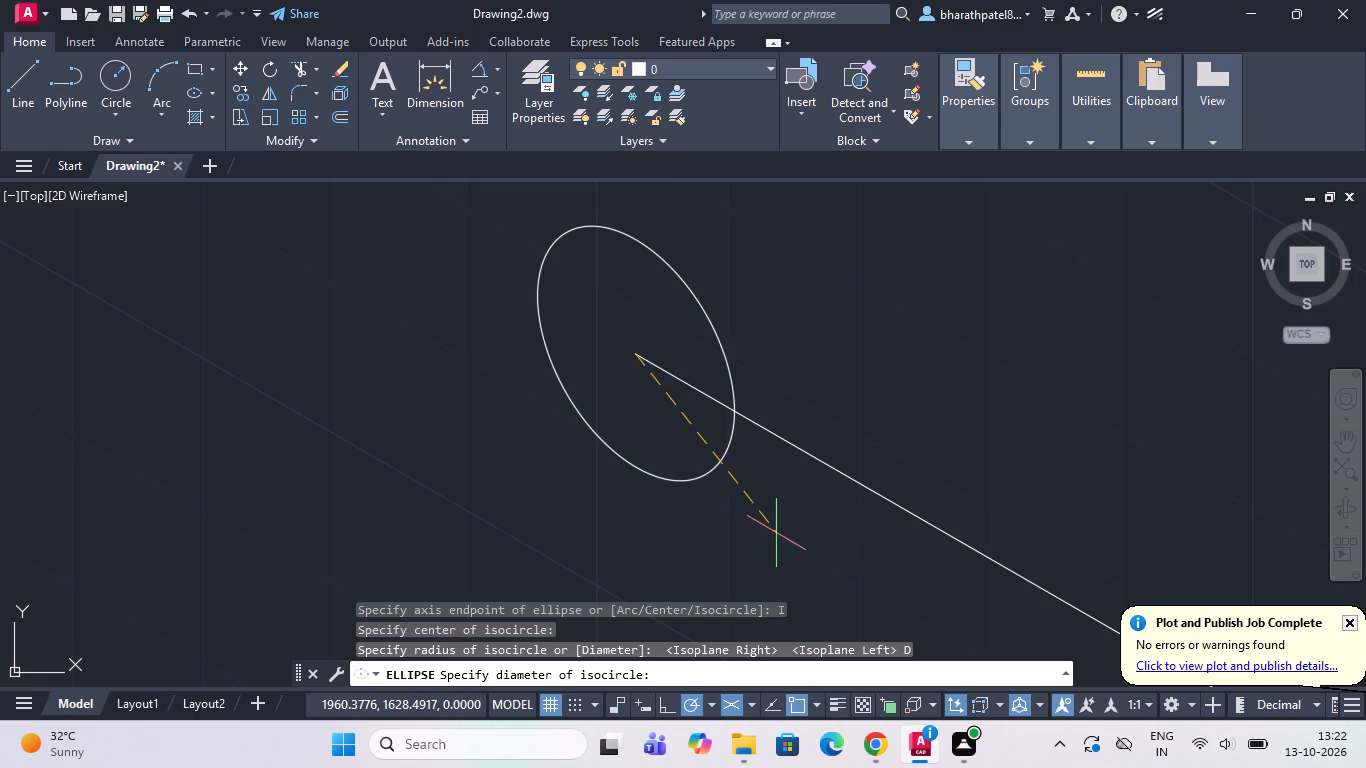
{"action": "type", "text": "100"}
{"action": "key", "text": "Return"}
Draw a concentric isocircle of diameter 64 on the left isoplane, centred on the same upper end of the line.
{"action": "scroll", "coordinate": [501, 396], "scroll_direction": "down", "scroll_amount": 2}
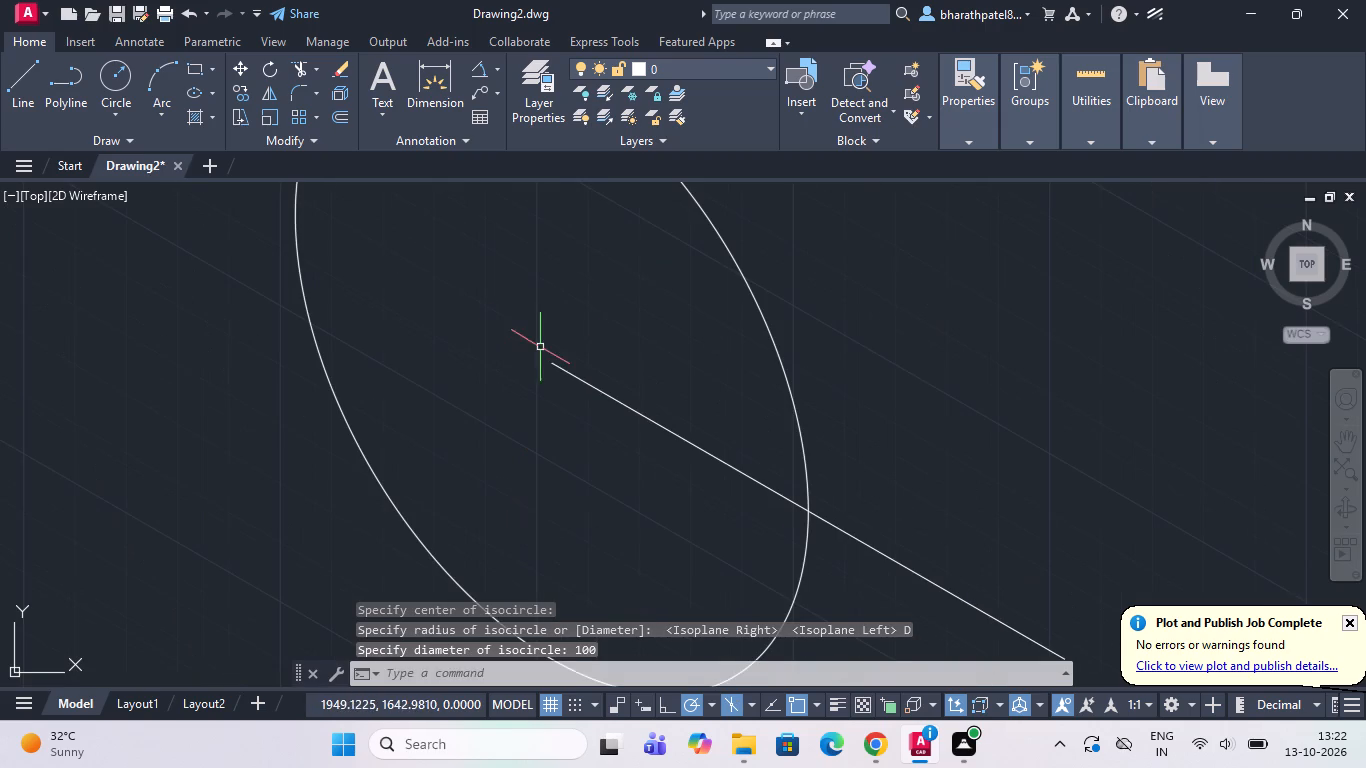
{"action": "scroll", "coordinate": [878, 355], "scroll_direction": "down", "scroll_amount": 2}
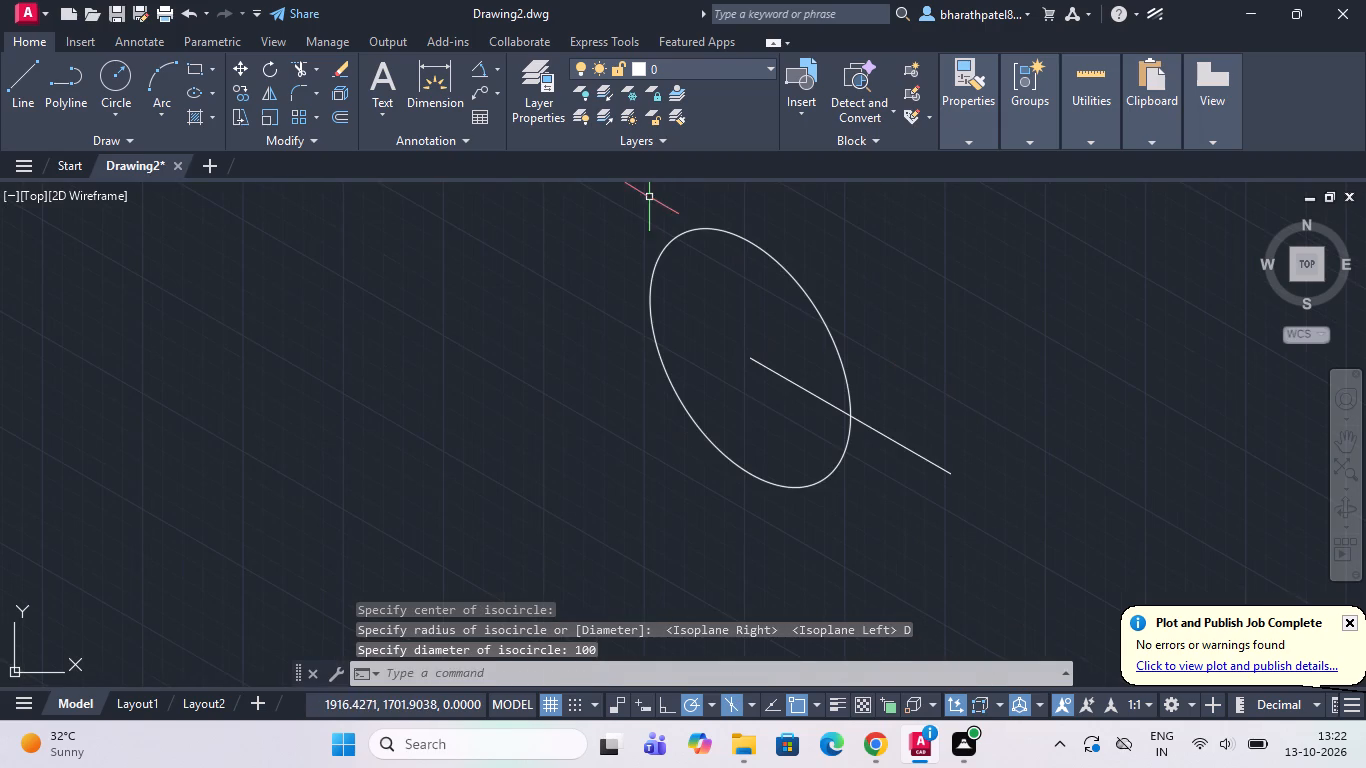
{"action": "key", "text": "space"}
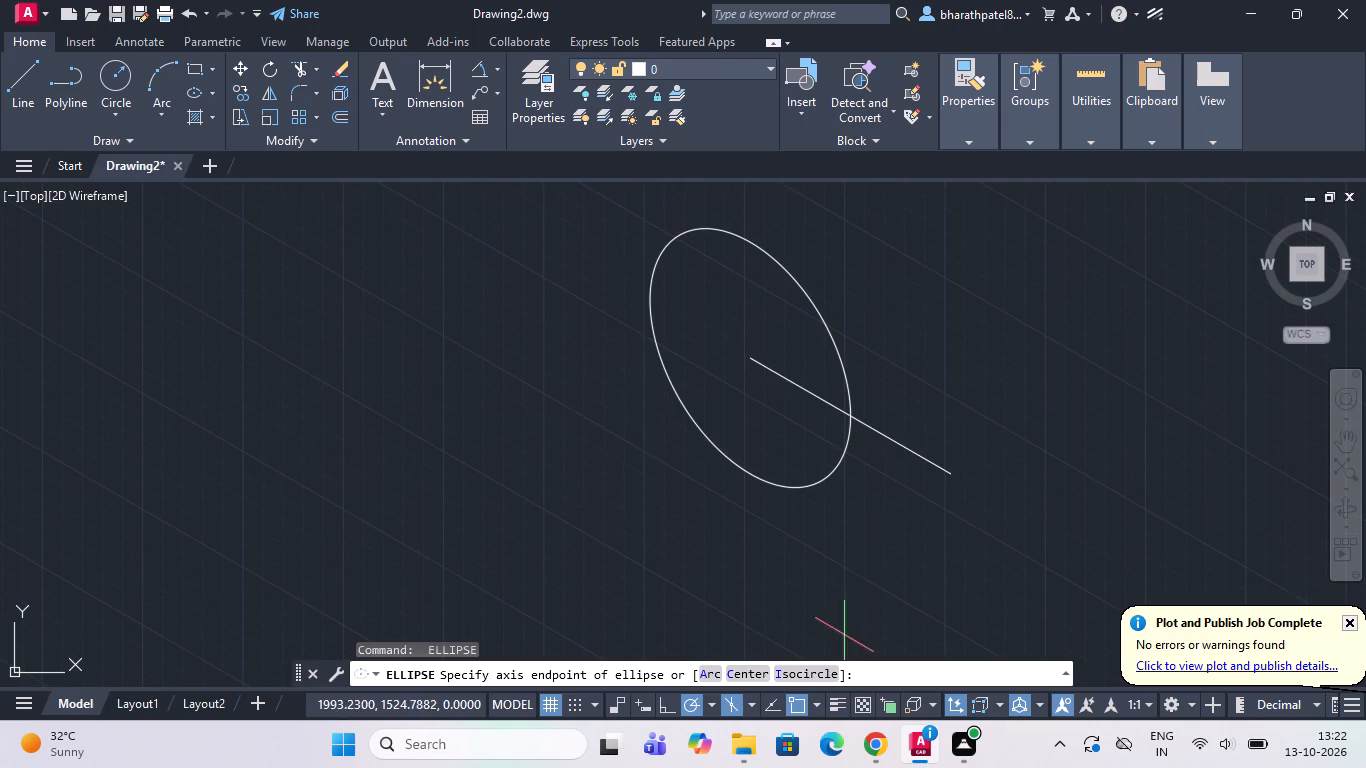
{"action": "left_click", "coordinate": [783, 671]}
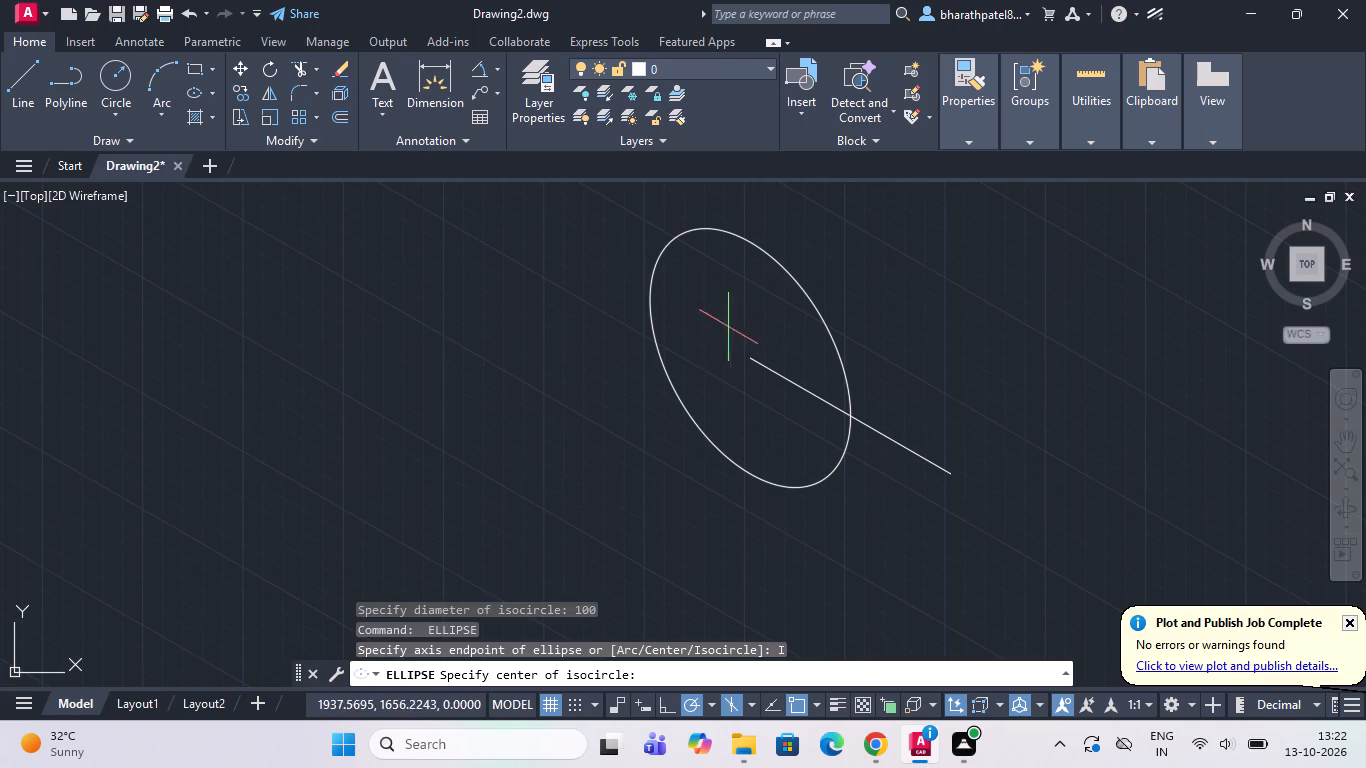
{"action": "scroll", "coordinate": [749, 357], "scroll_direction": "up", "scroll_amount": 3}
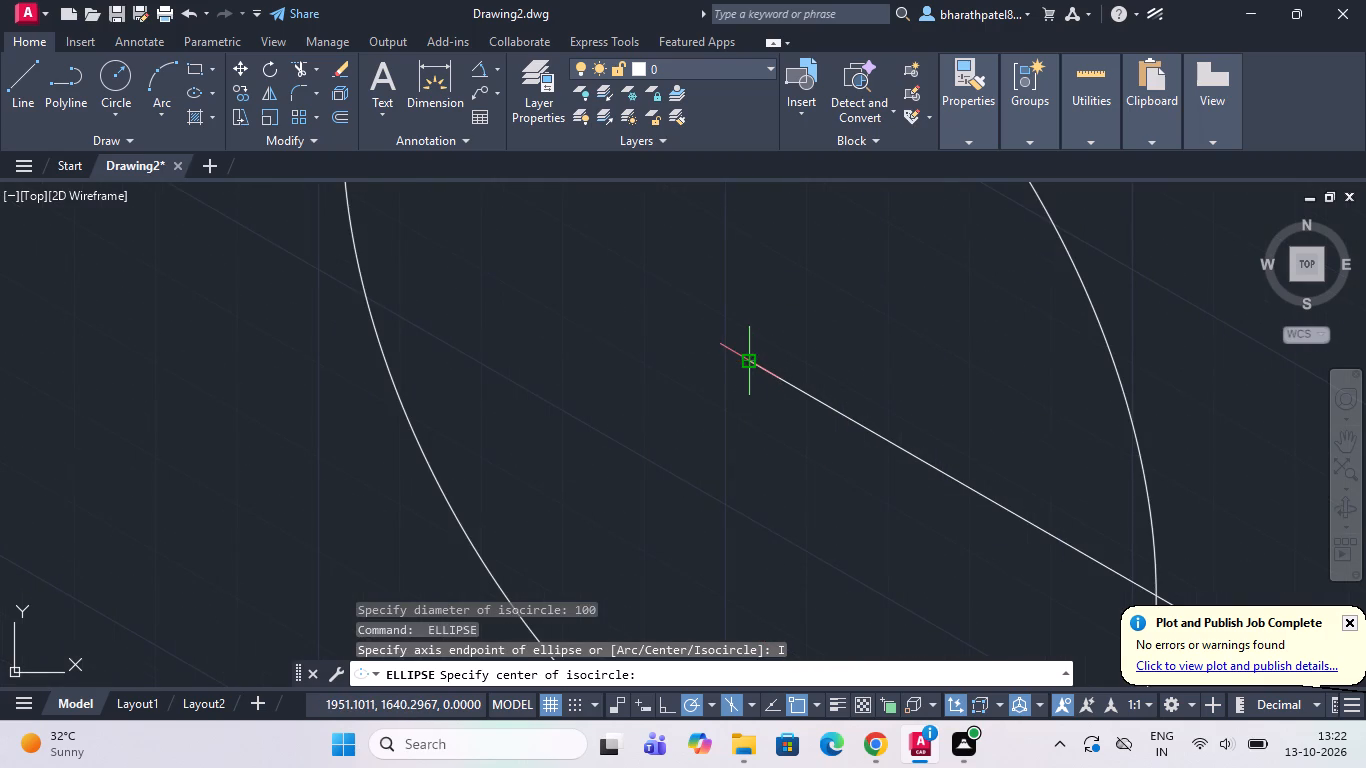
{"action": "left_click", "coordinate": [753, 354]}
{"action": "scroll", "coordinate": [813, 361], "scroll_direction": "down", "scroll_amount": 2}
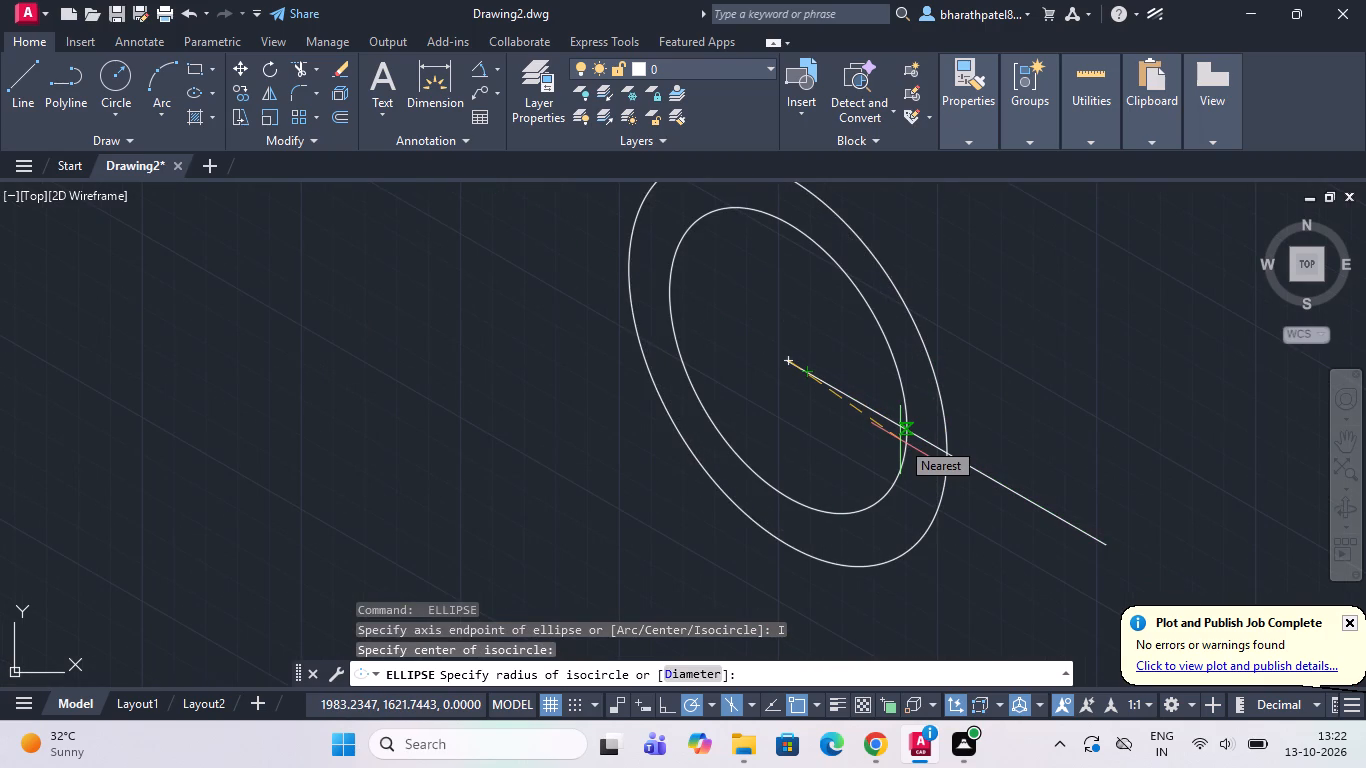
{"action": "left_click", "coordinate": [676, 679]}
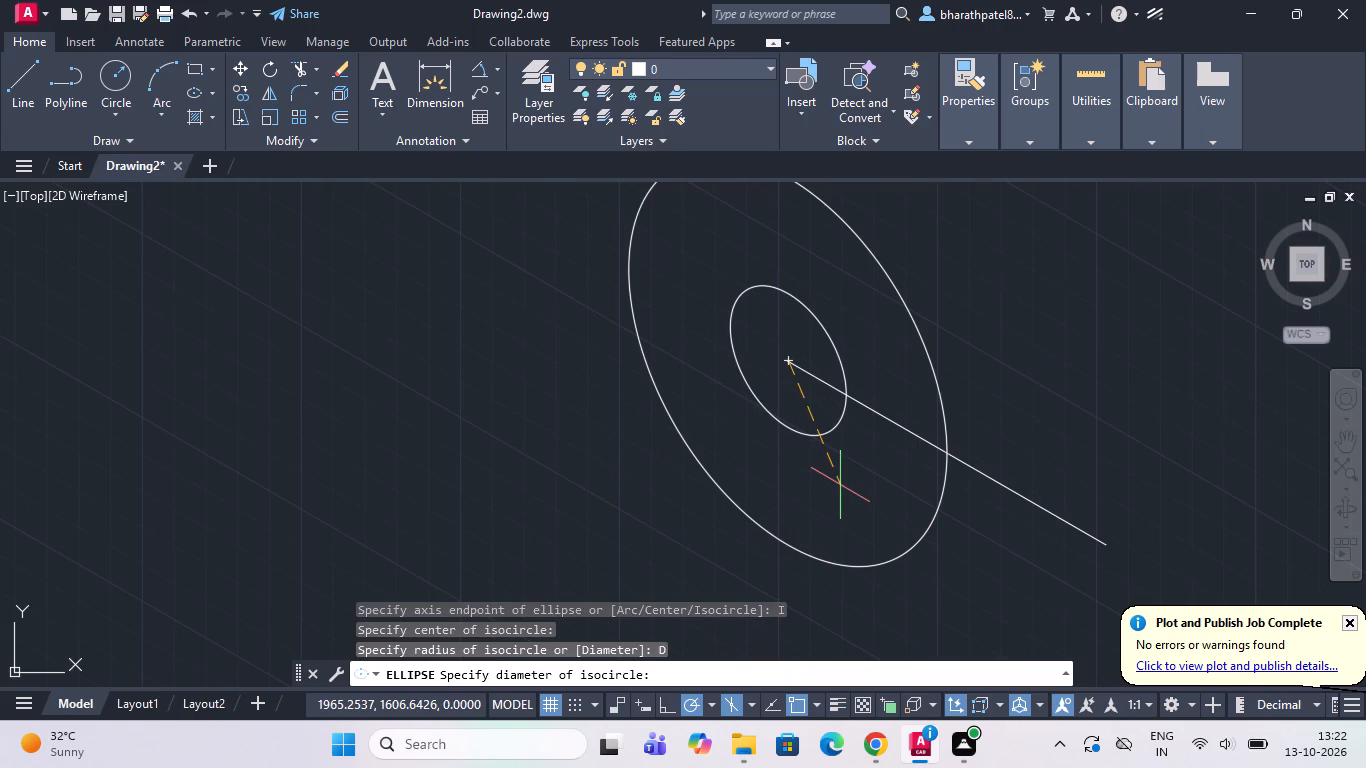
{"action": "type", "text": "64"}
{"action": "key", "text": "Return"}
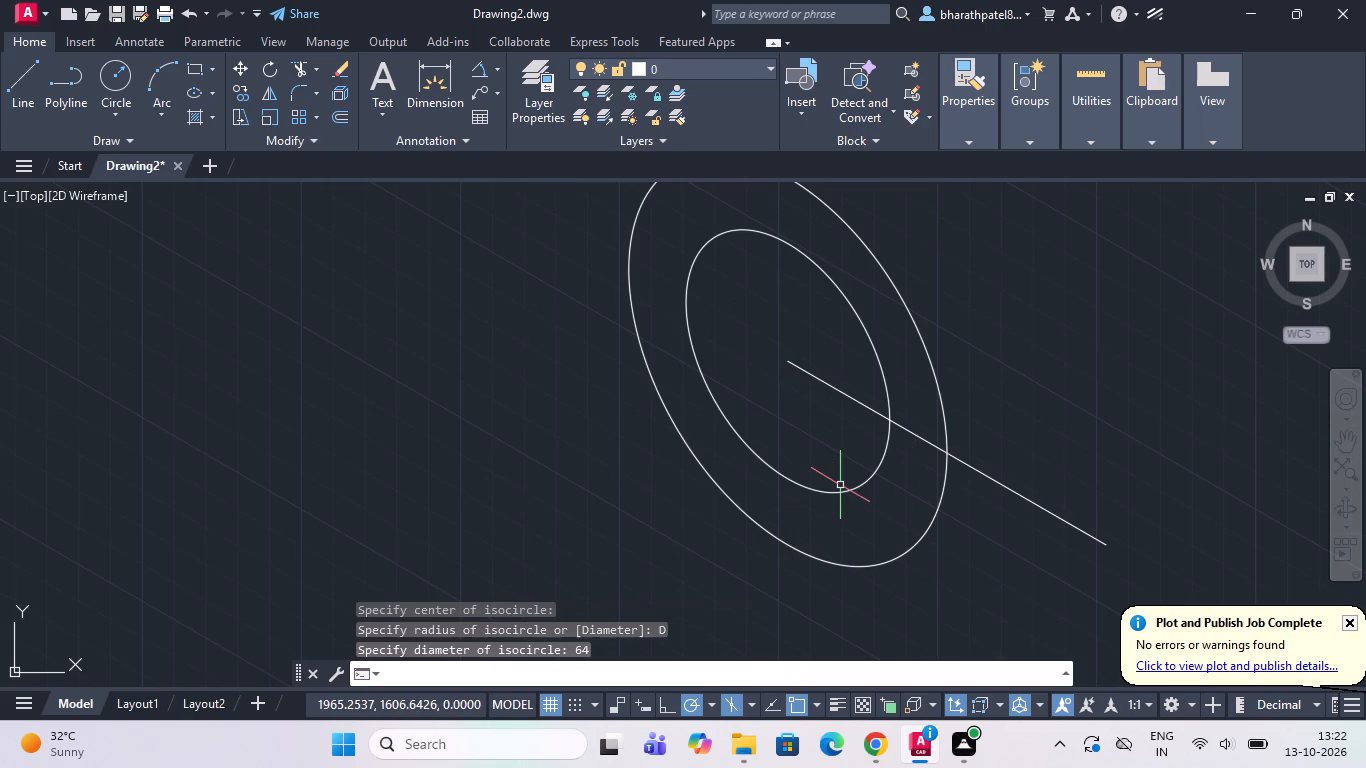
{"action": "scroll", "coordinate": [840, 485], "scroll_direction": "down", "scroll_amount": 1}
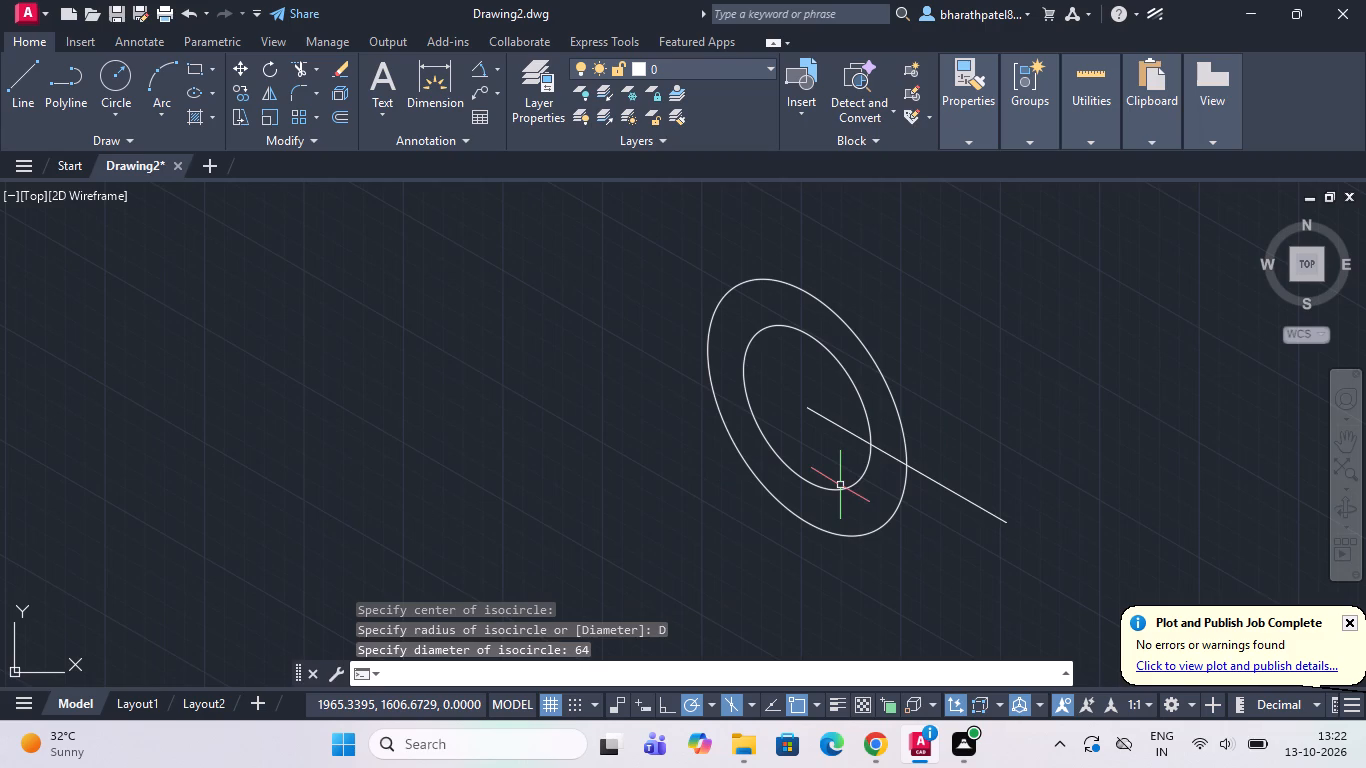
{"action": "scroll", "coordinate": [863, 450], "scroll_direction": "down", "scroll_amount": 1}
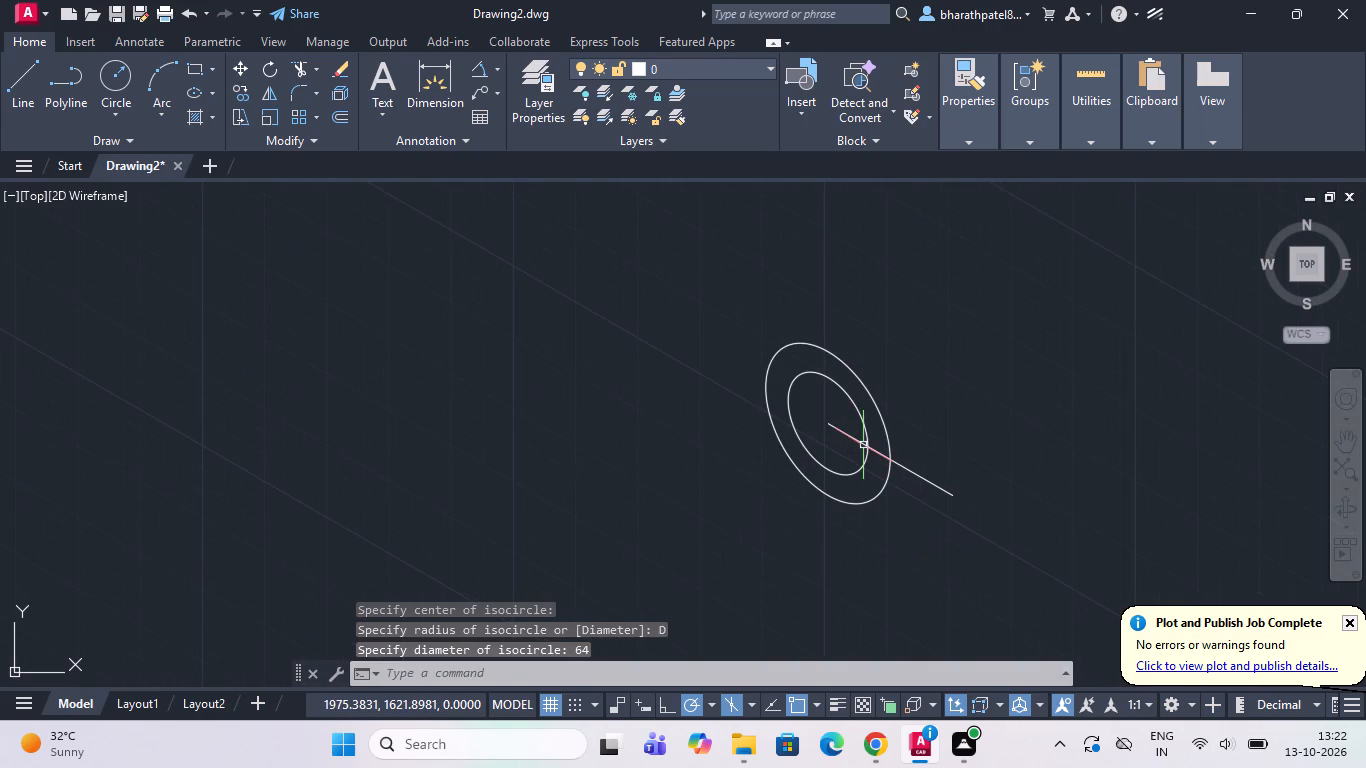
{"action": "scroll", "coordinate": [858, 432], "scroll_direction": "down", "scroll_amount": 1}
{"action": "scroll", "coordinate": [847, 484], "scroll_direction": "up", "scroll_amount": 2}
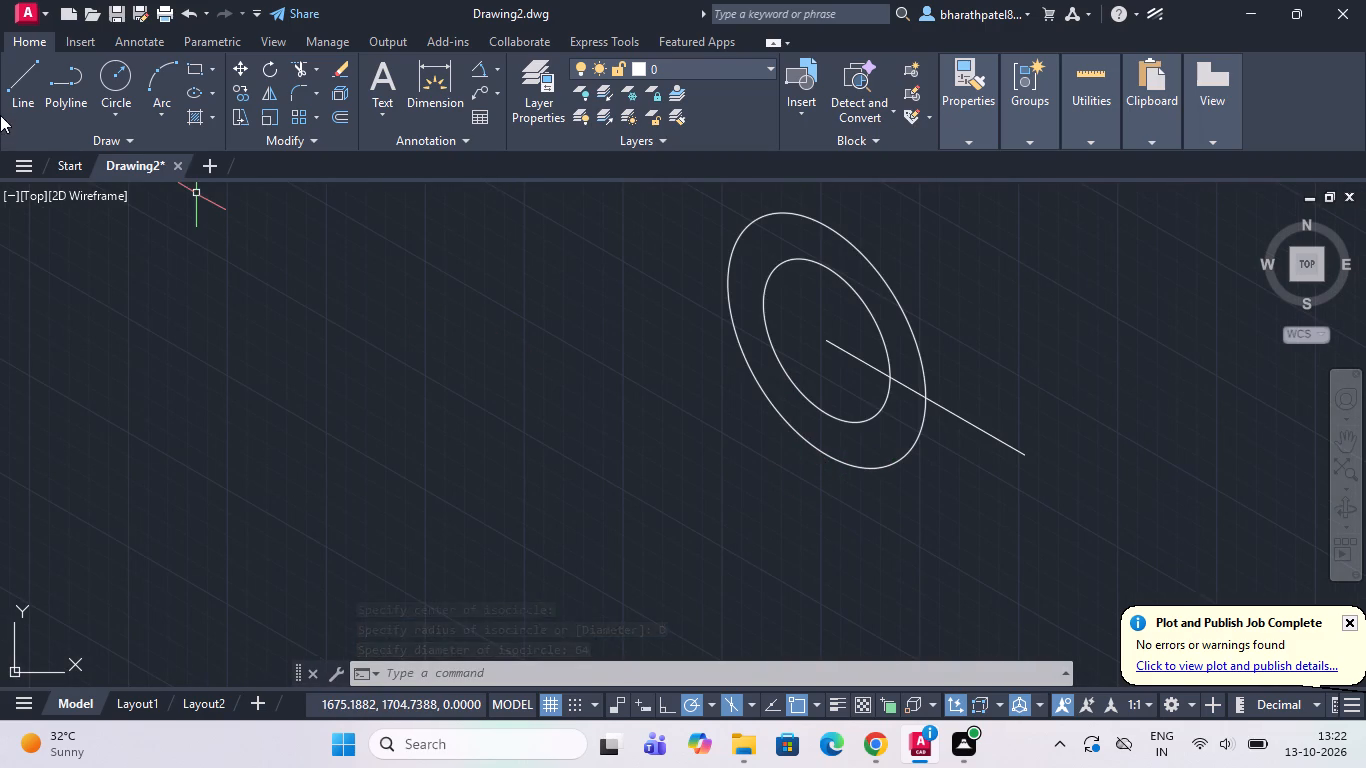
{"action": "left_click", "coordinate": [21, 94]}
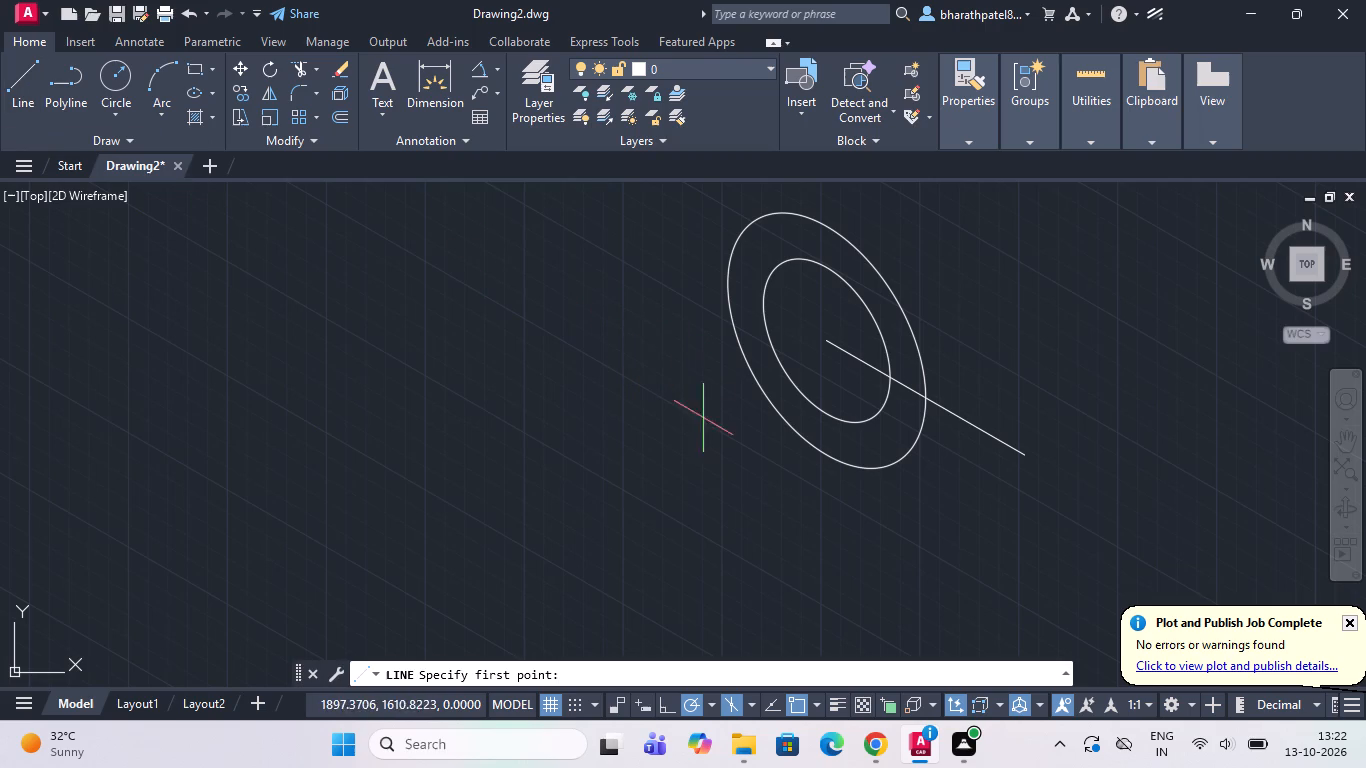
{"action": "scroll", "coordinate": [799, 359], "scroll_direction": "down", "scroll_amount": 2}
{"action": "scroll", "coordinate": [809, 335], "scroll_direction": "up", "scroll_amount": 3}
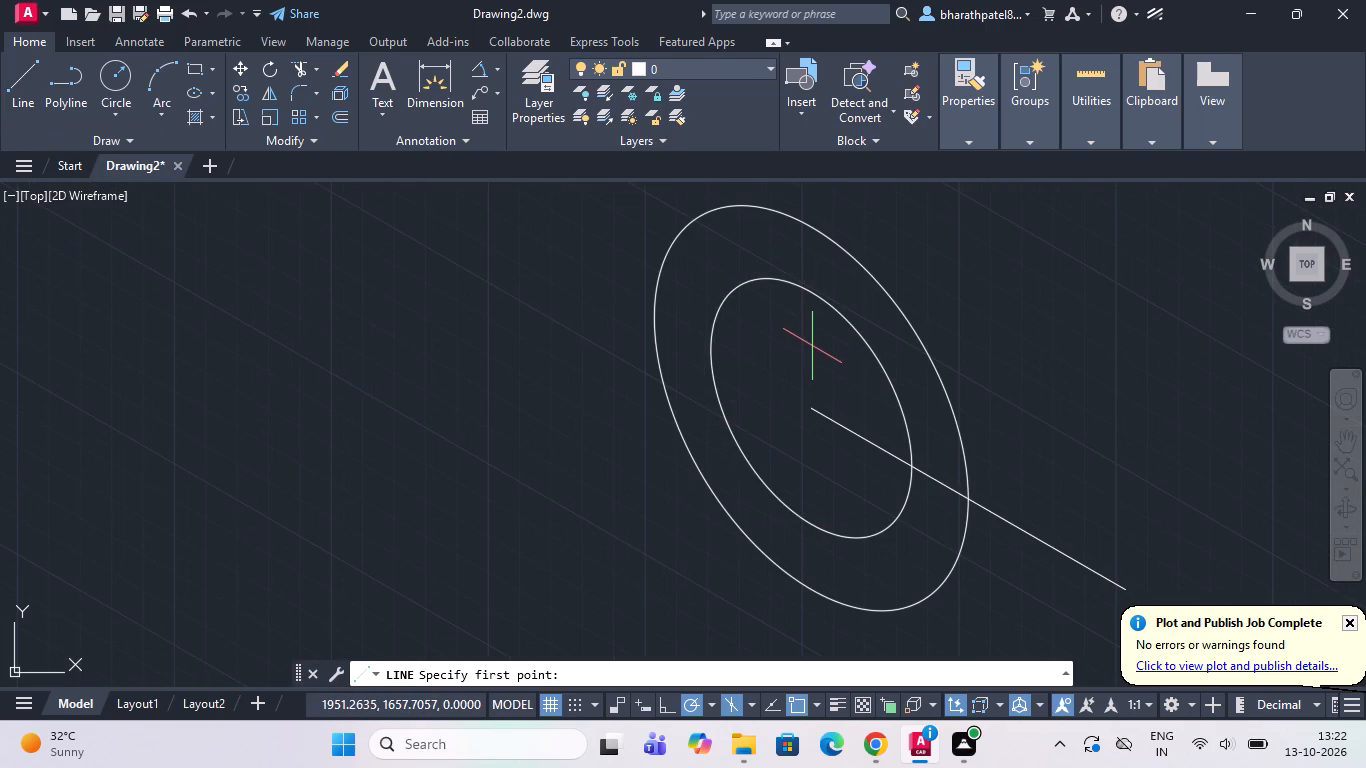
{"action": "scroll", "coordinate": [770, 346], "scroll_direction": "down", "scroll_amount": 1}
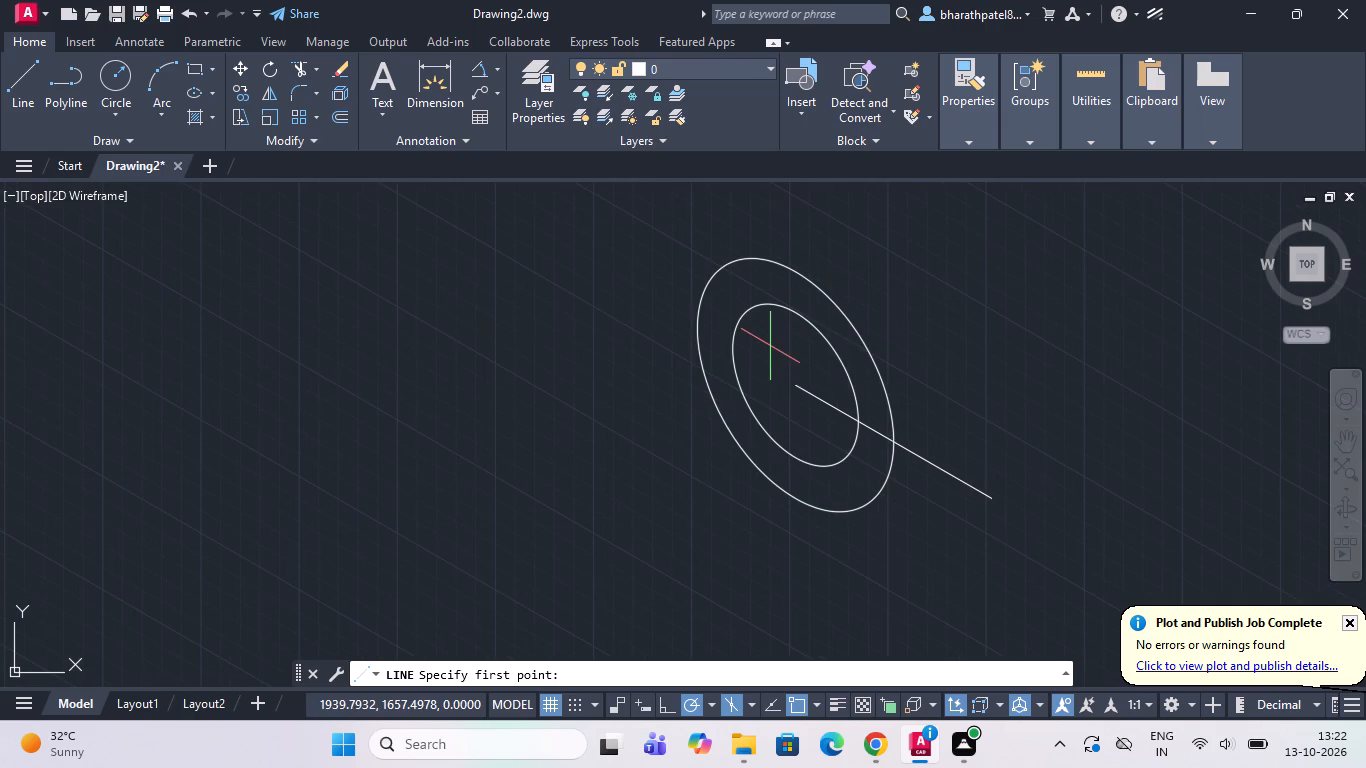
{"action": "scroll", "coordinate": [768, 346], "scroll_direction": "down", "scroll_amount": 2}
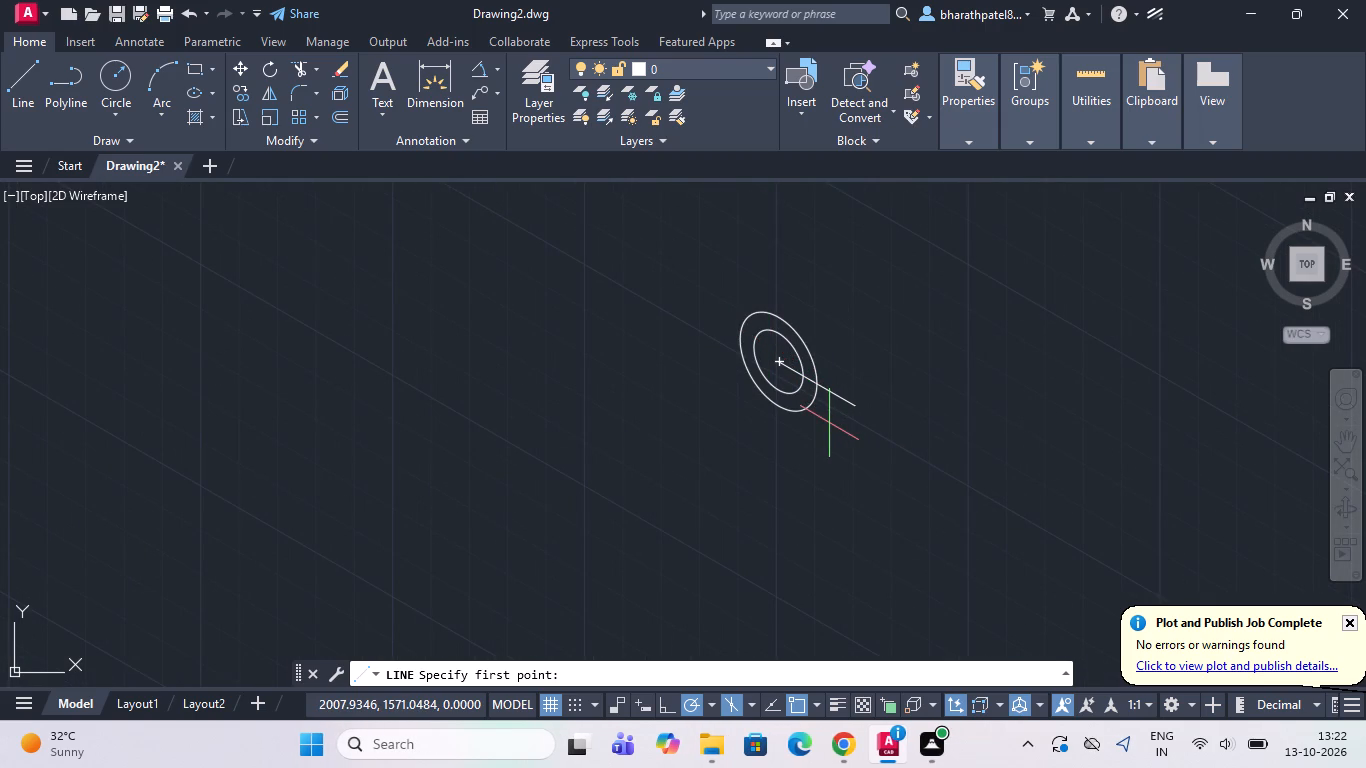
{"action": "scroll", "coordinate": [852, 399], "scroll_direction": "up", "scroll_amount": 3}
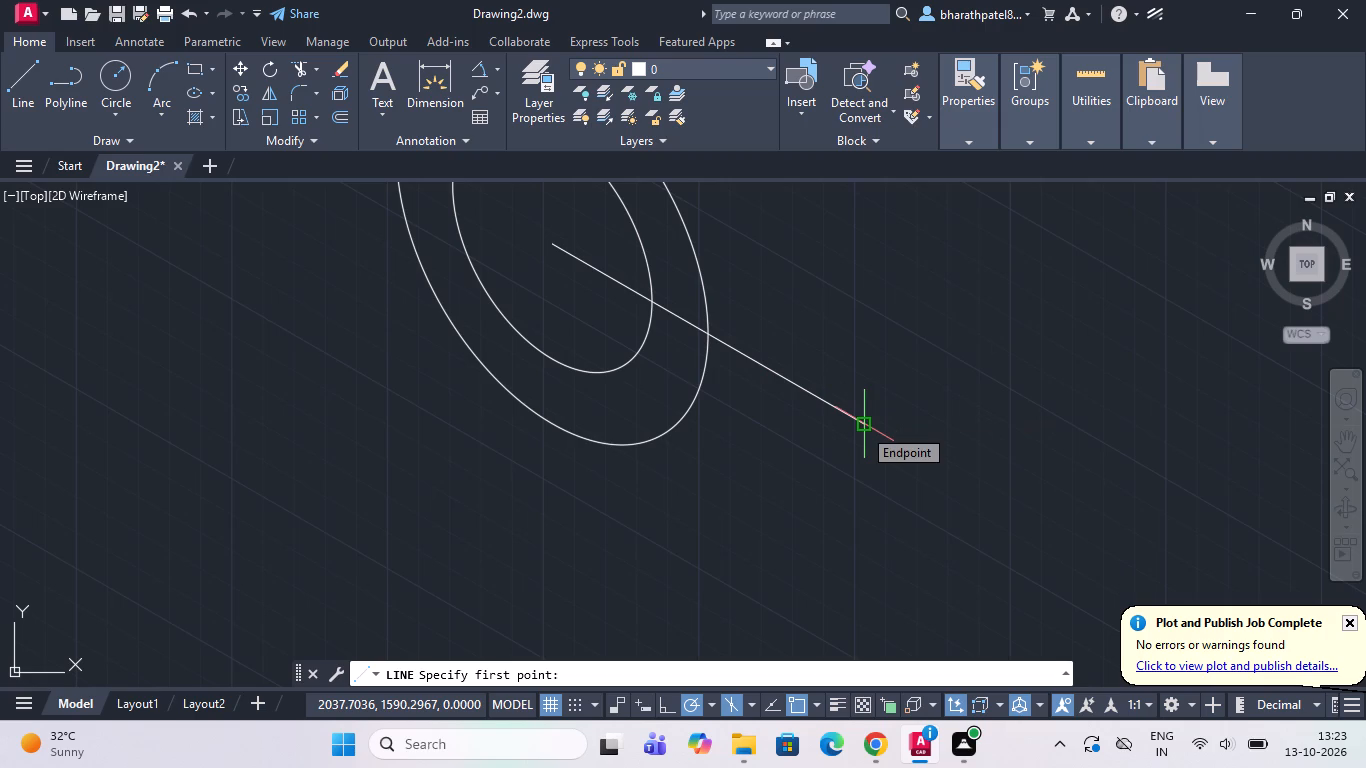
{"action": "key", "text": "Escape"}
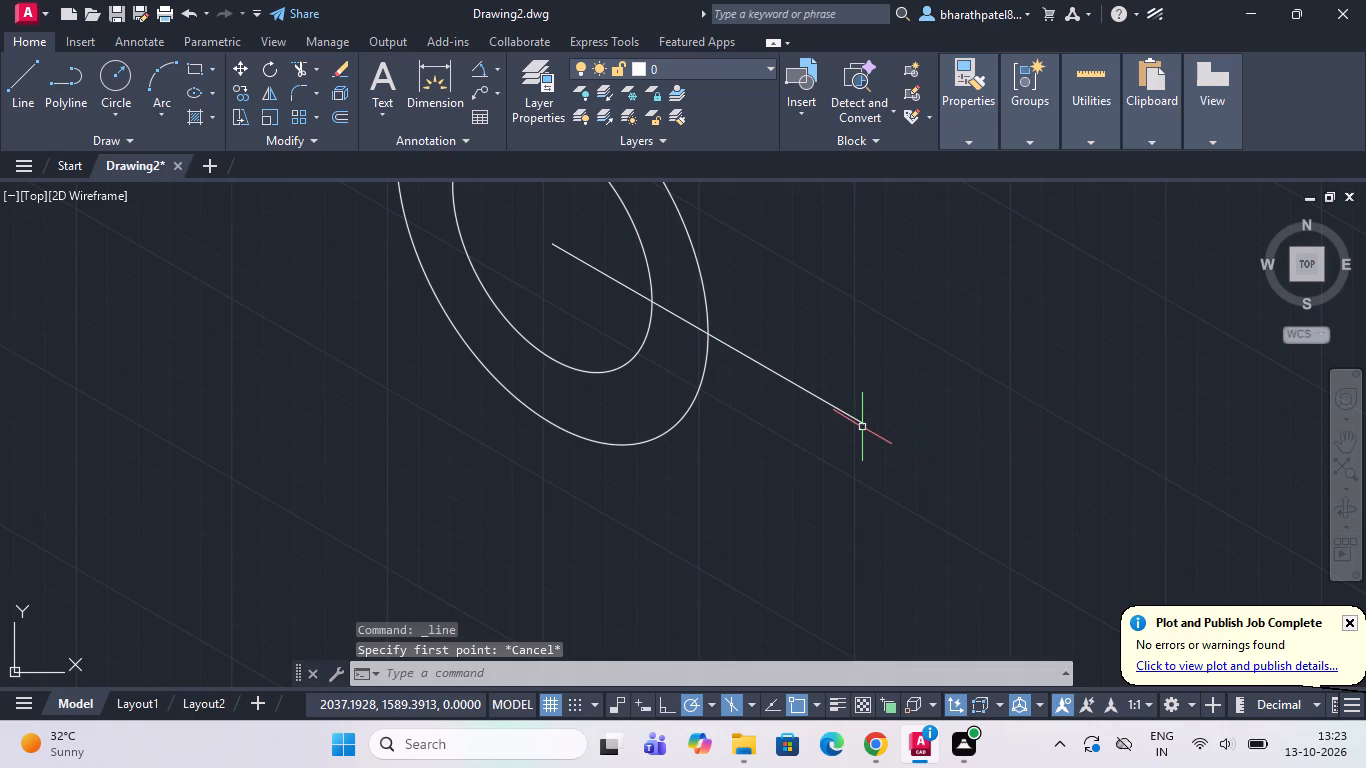
Draw an isocircle of diameter 50 on the left isoplane, centred on the lower end of the 330° axis line.
{"action": "scroll", "coordinate": [1010, 250], "scroll_direction": "down", "scroll_amount": 1}
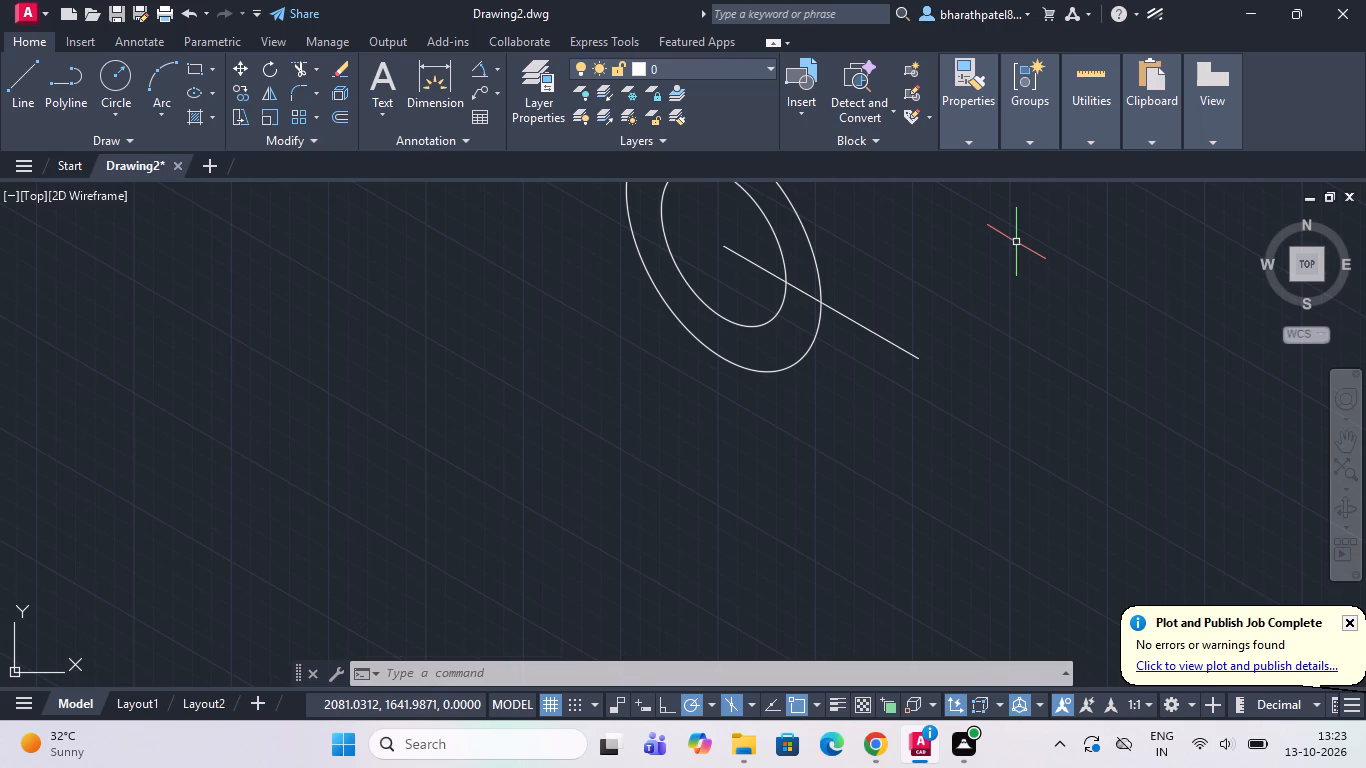
{"action": "type", "text": "ell"}
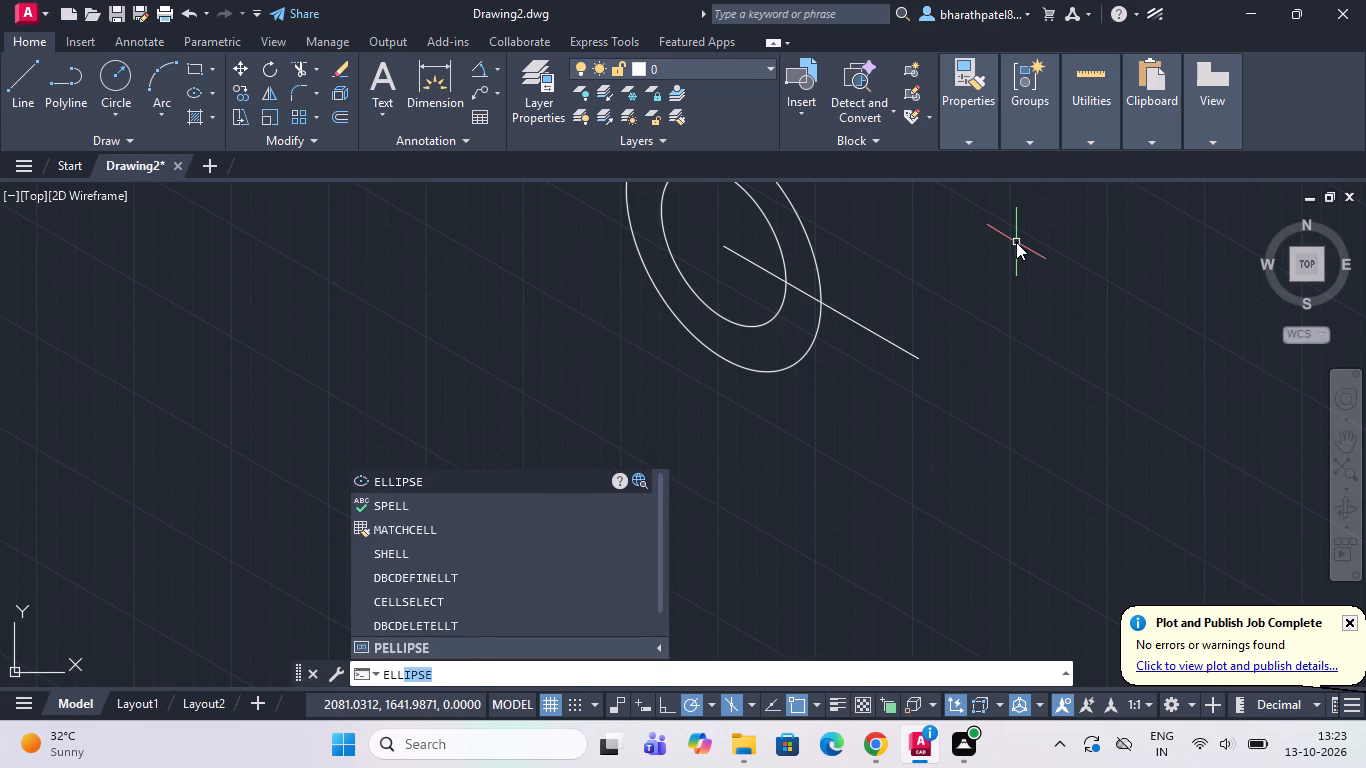
{"action": "key", "text": "Return"}
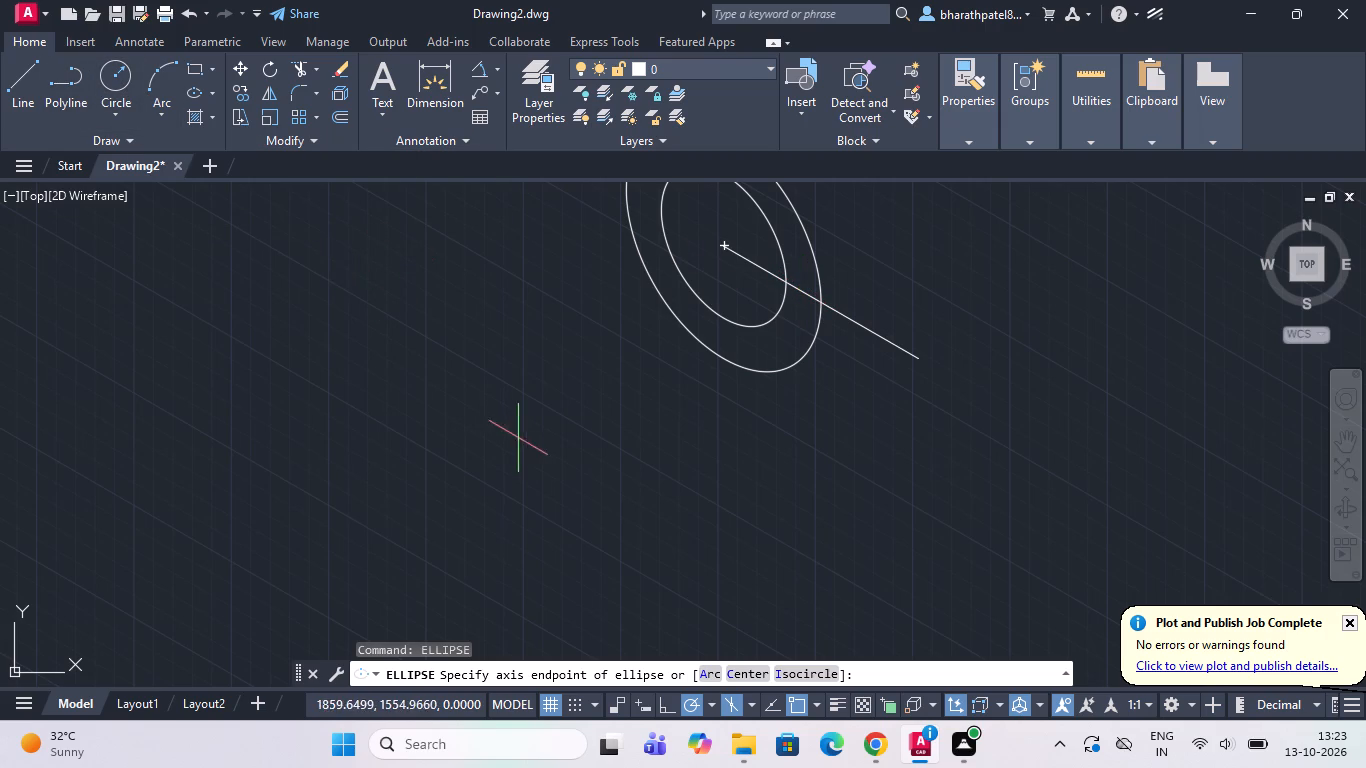
{"action": "left_click", "coordinate": [798, 674]}
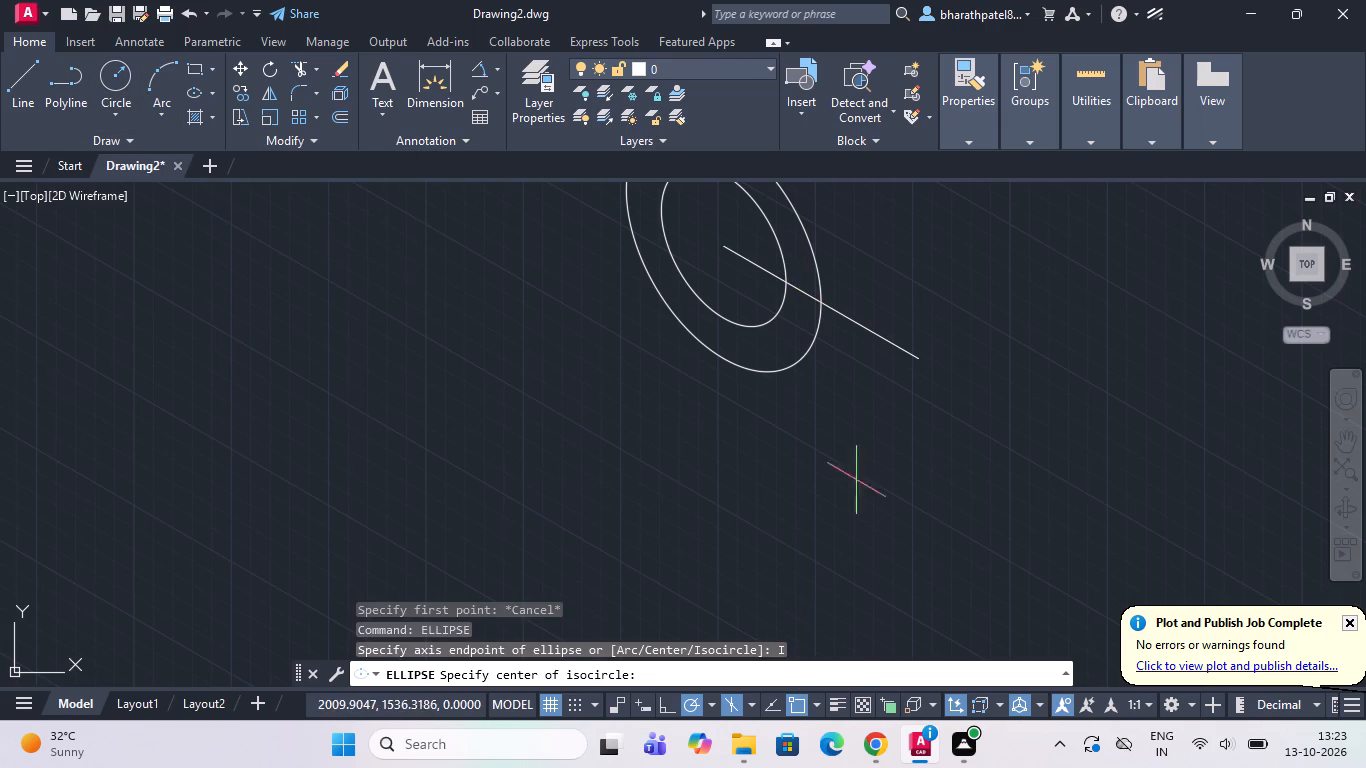
{"action": "left_click", "coordinate": [916, 356]}
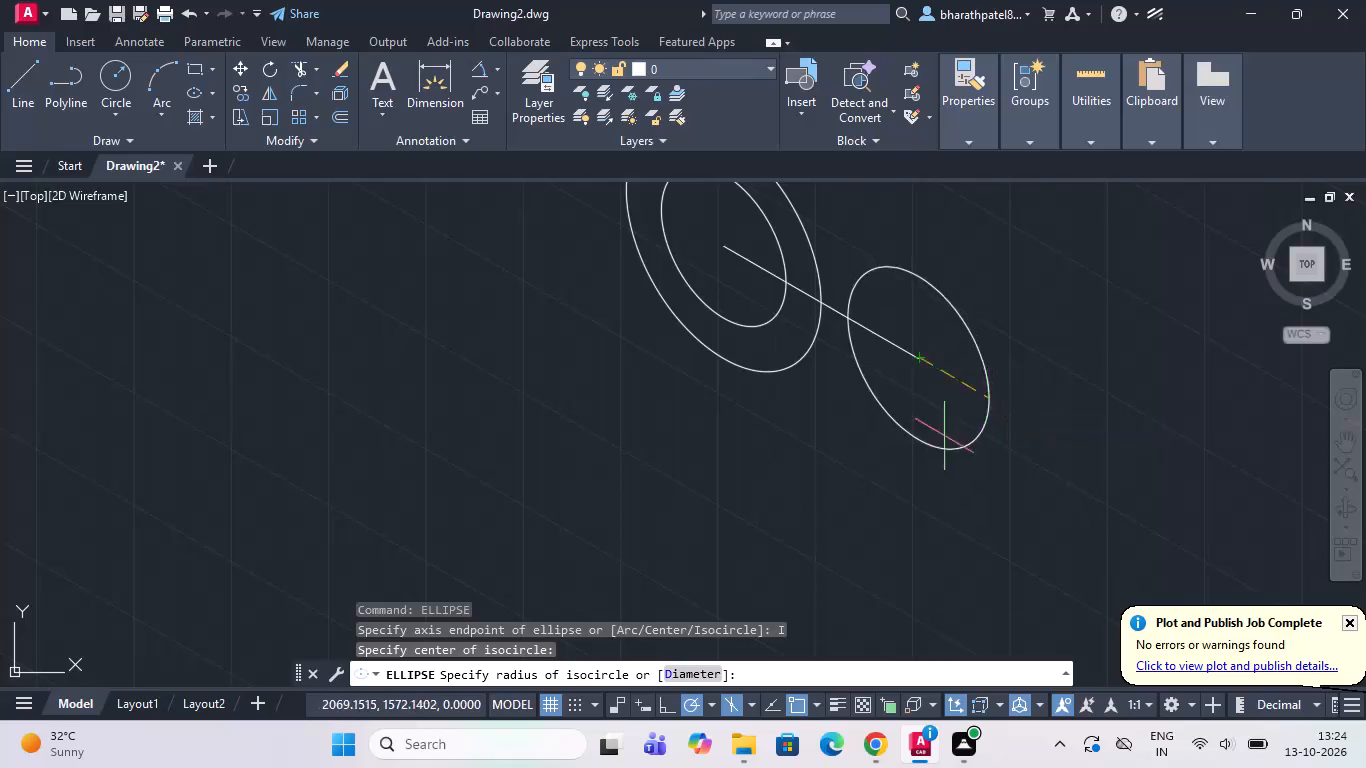
{"action": "left_click", "coordinate": [675, 668]}
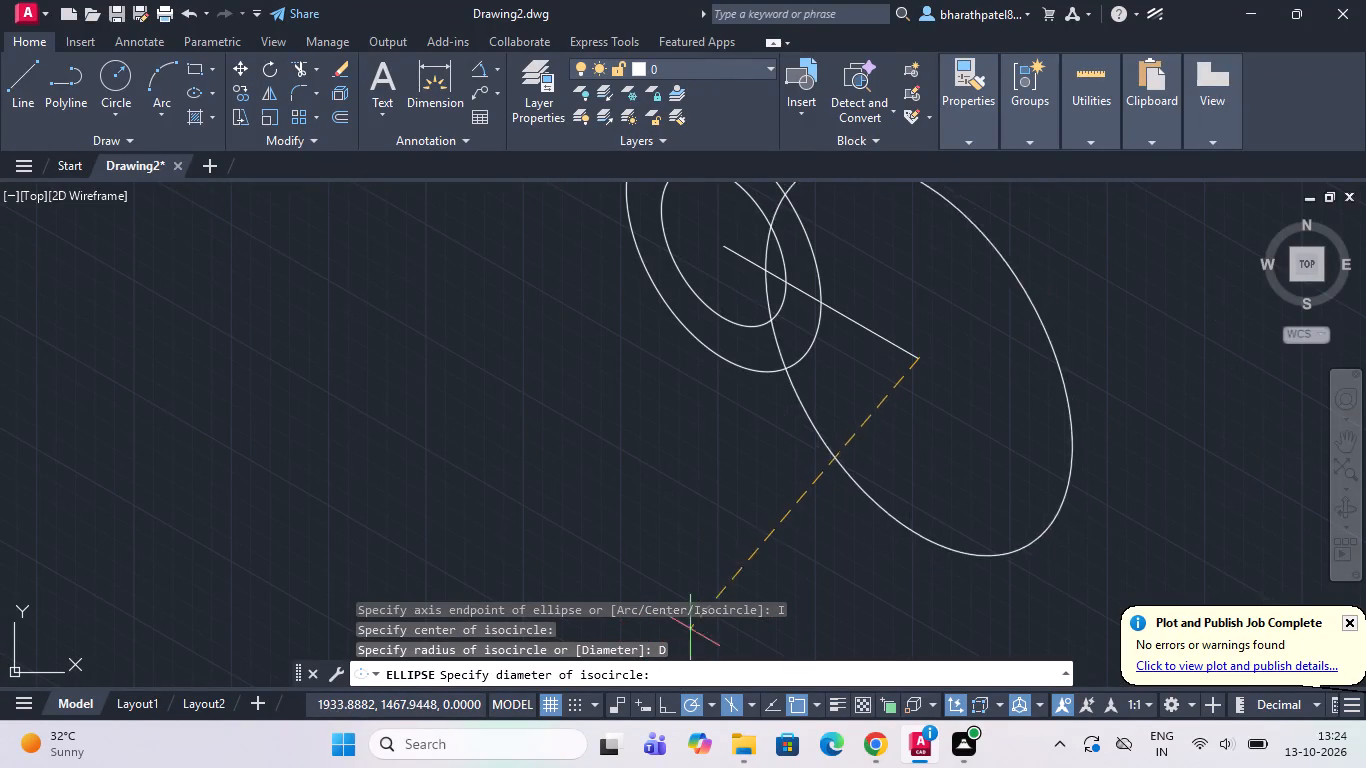
{"action": "type", "text": "50"}
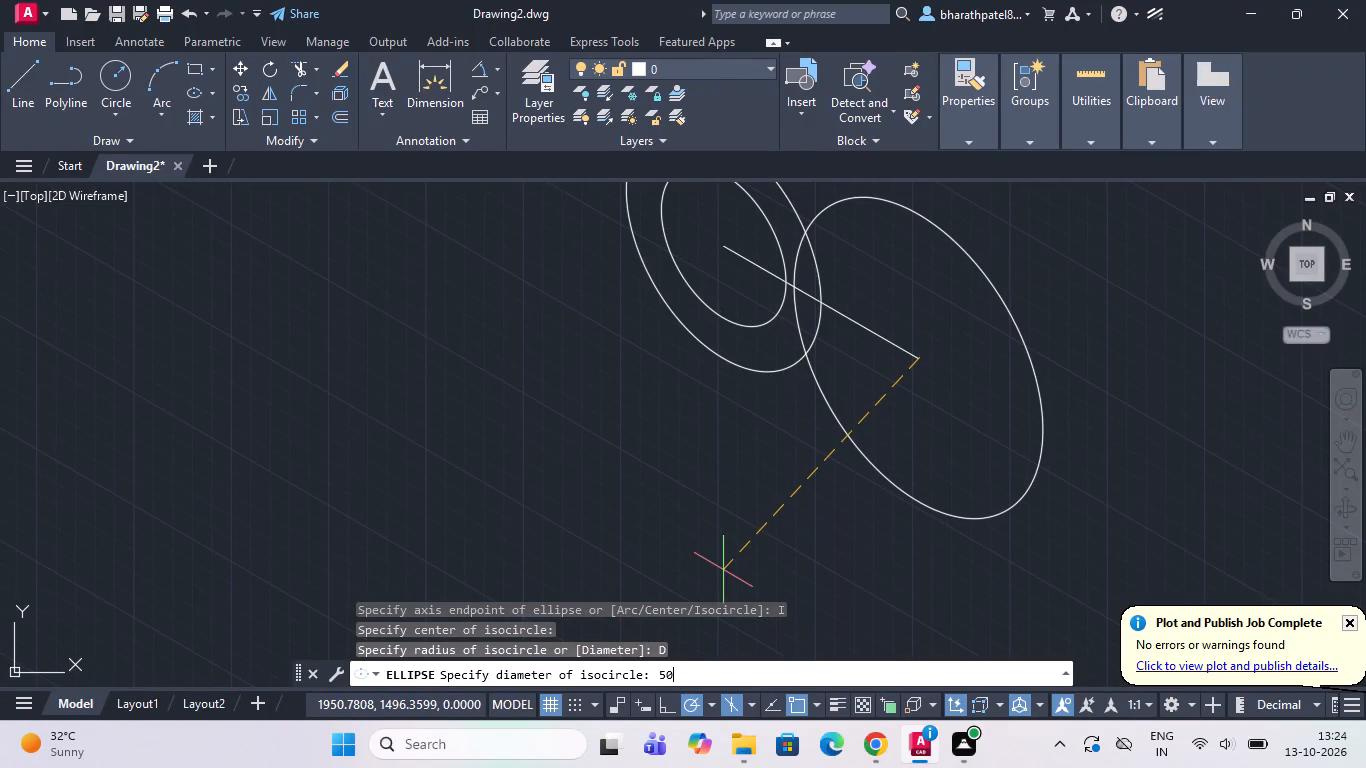
{"action": "key", "text": "Return"}
Draw a concentric isocircle of diameter 25 inside the 50-diameter isocircle, centred on the same lower end of the axis line.
{"action": "scroll", "coordinate": [543, 520], "scroll_direction": "down", "scroll_amount": 1}
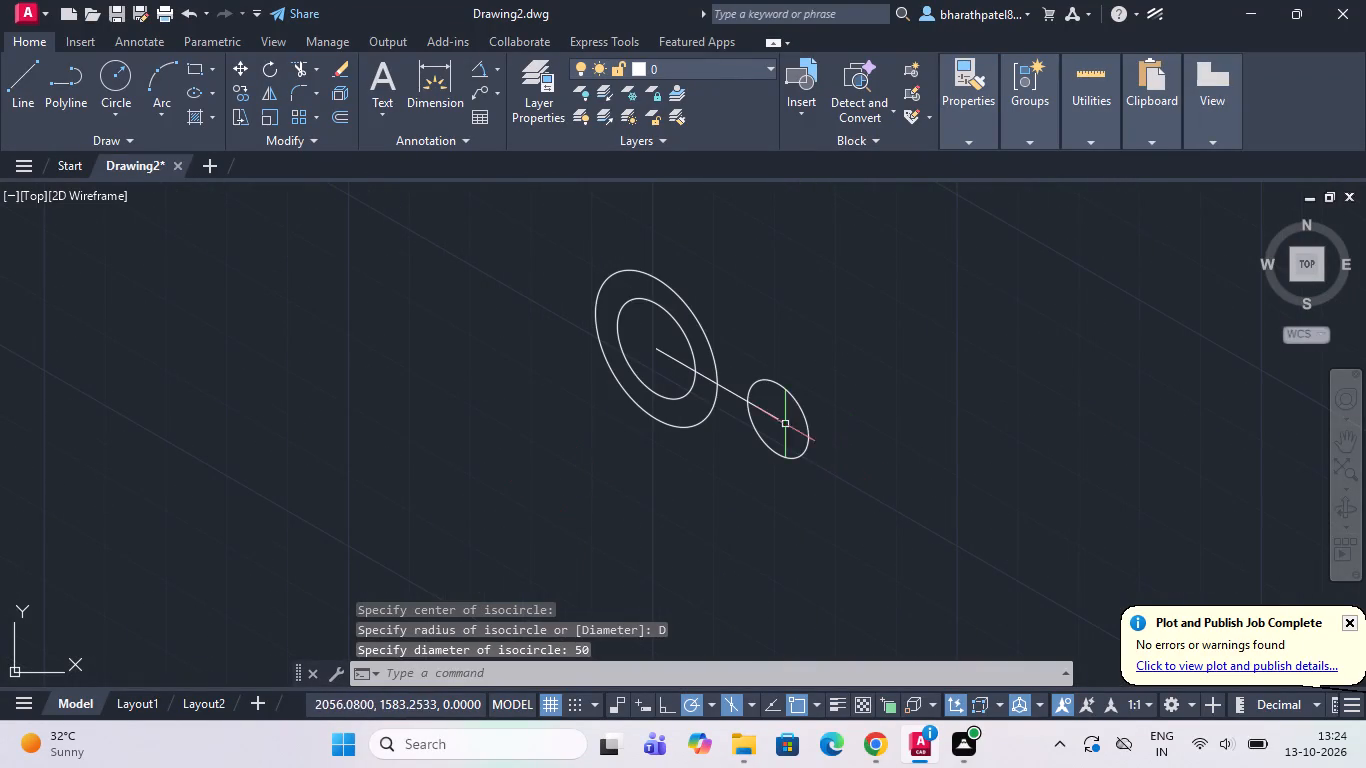
{"action": "scroll", "coordinate": [760, 422], "scroll_direction": "up", "scroll_amount": 2}
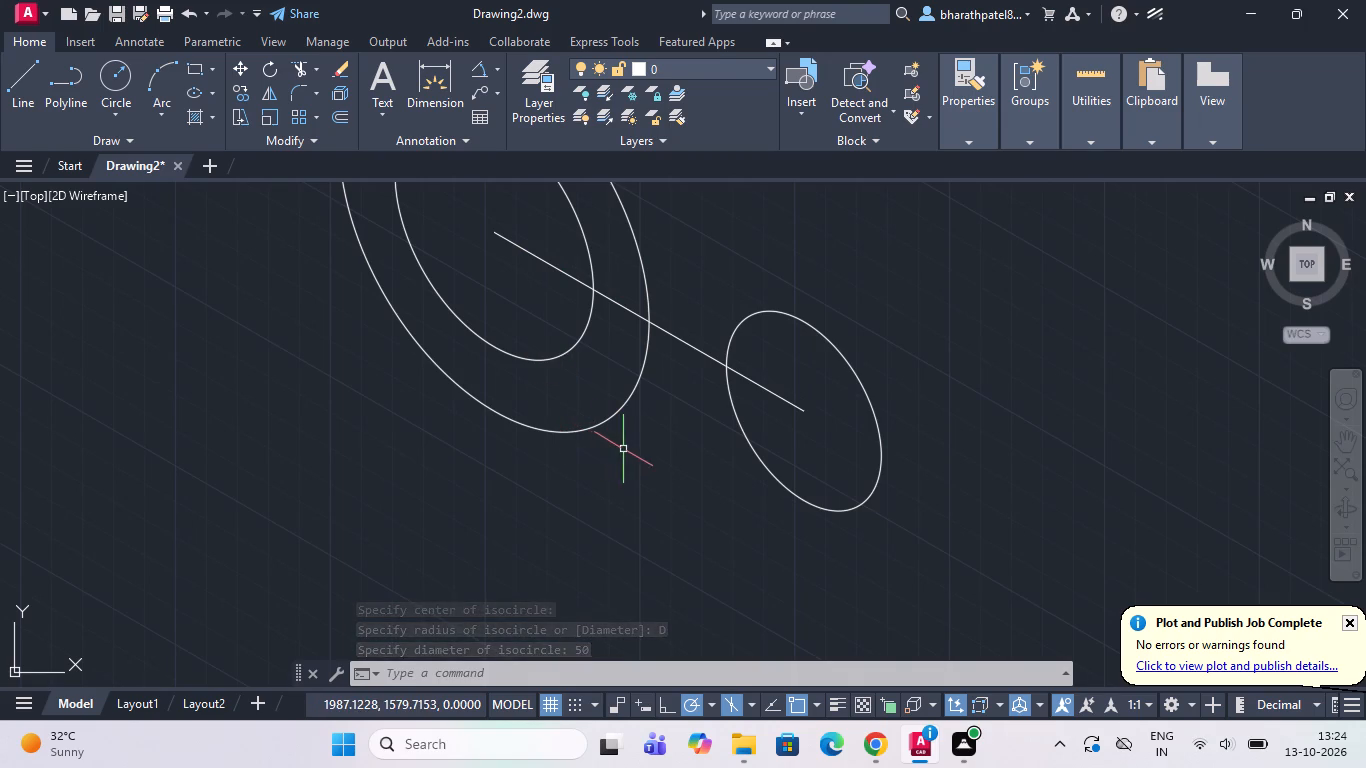
{"action": "left_click_drag", "start_coordinate": [623, 449], "coordinate": [665, 460]}
{"action": "key", "text": "space"}
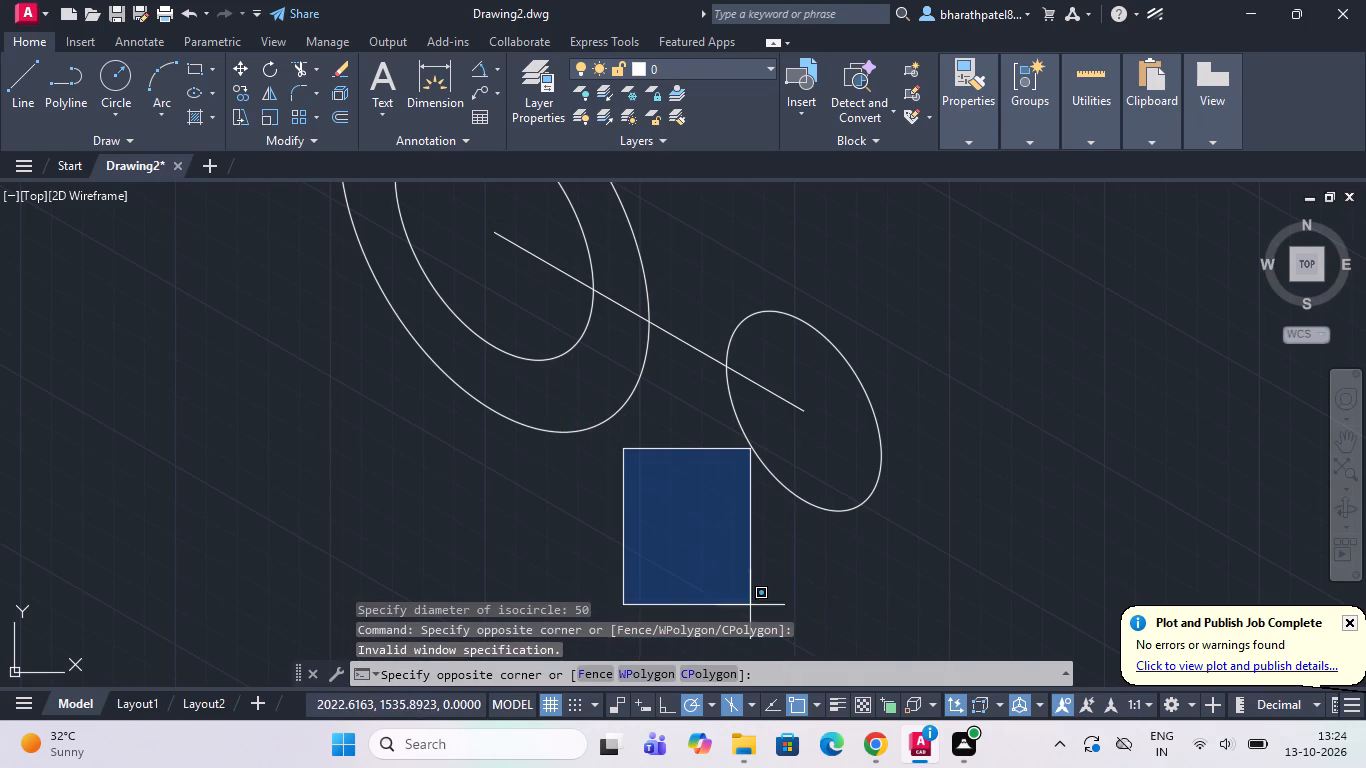
{"action": "left_click", "coordinate": [672, 579]}
{"action": "type", "text": "ell"}
{"action": "key", "text": "Return"}
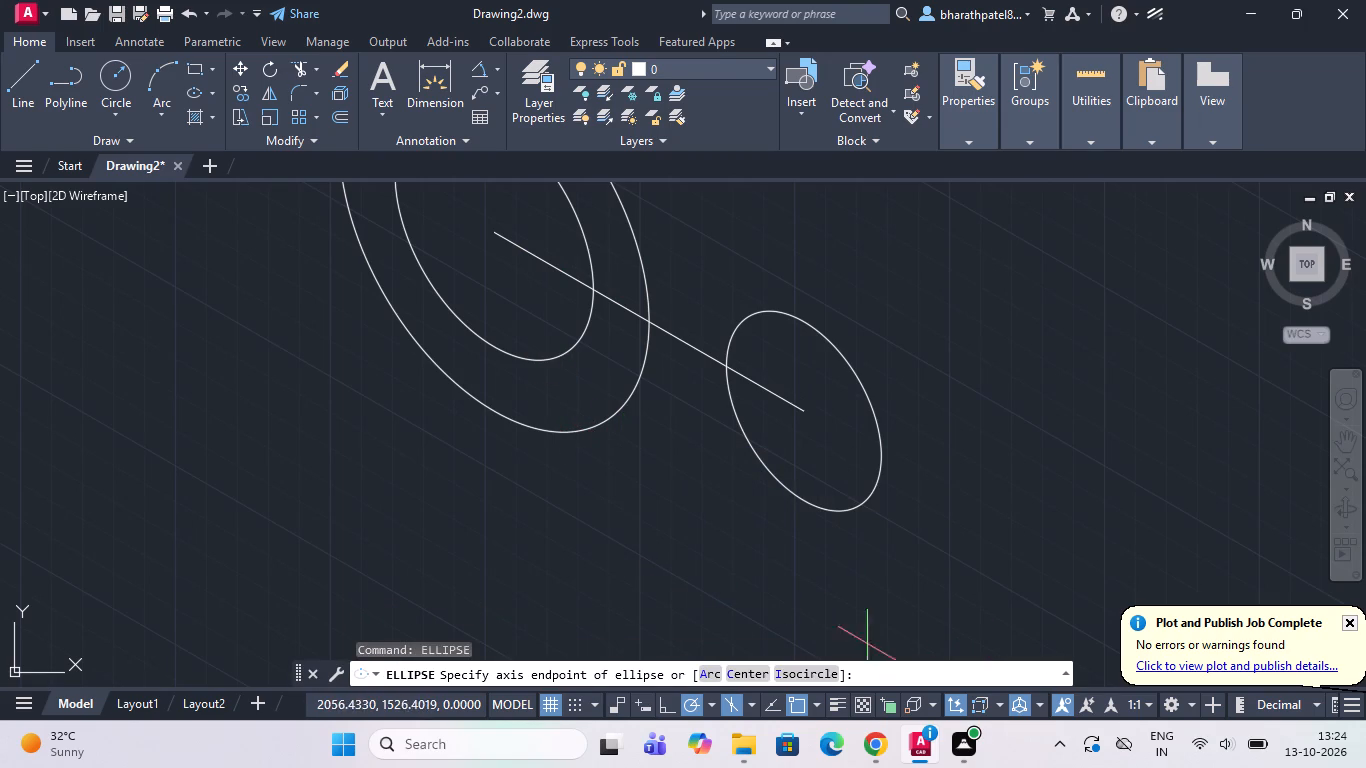
{"action": "left_click", "coordinate": [779, 675]}
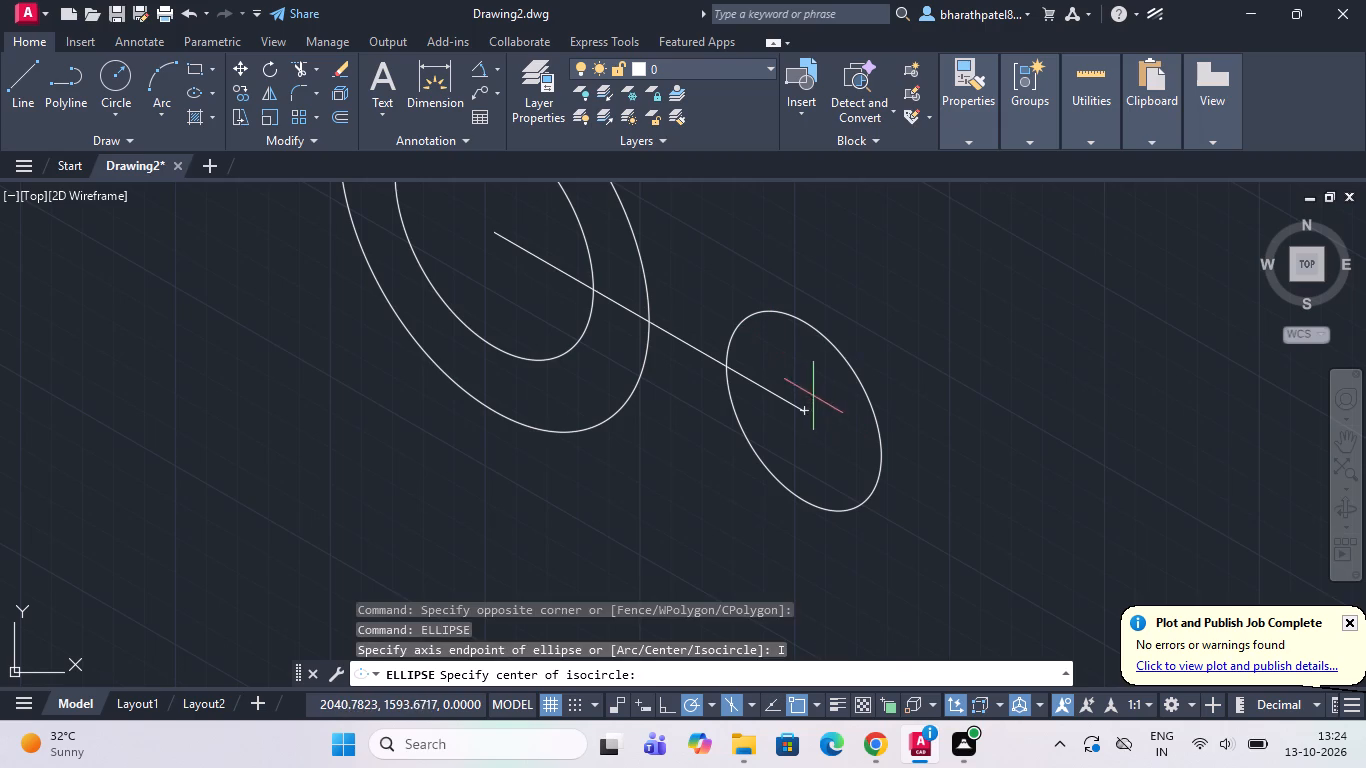
{"action": "left_click", "coordinate": [802, 414]}
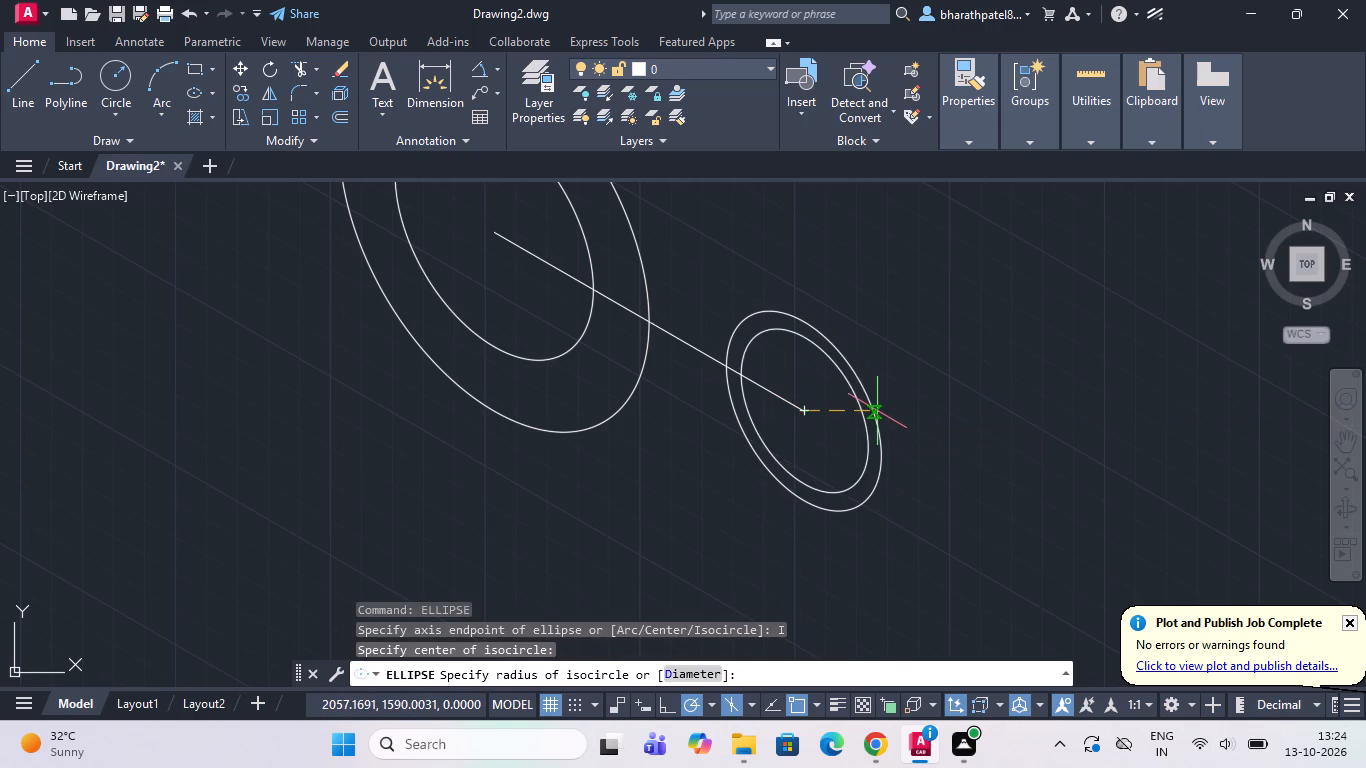
{"action": "scroll", "coordinate": [848, 398], "scroll_direction": "up", "scroll_amount": 2}
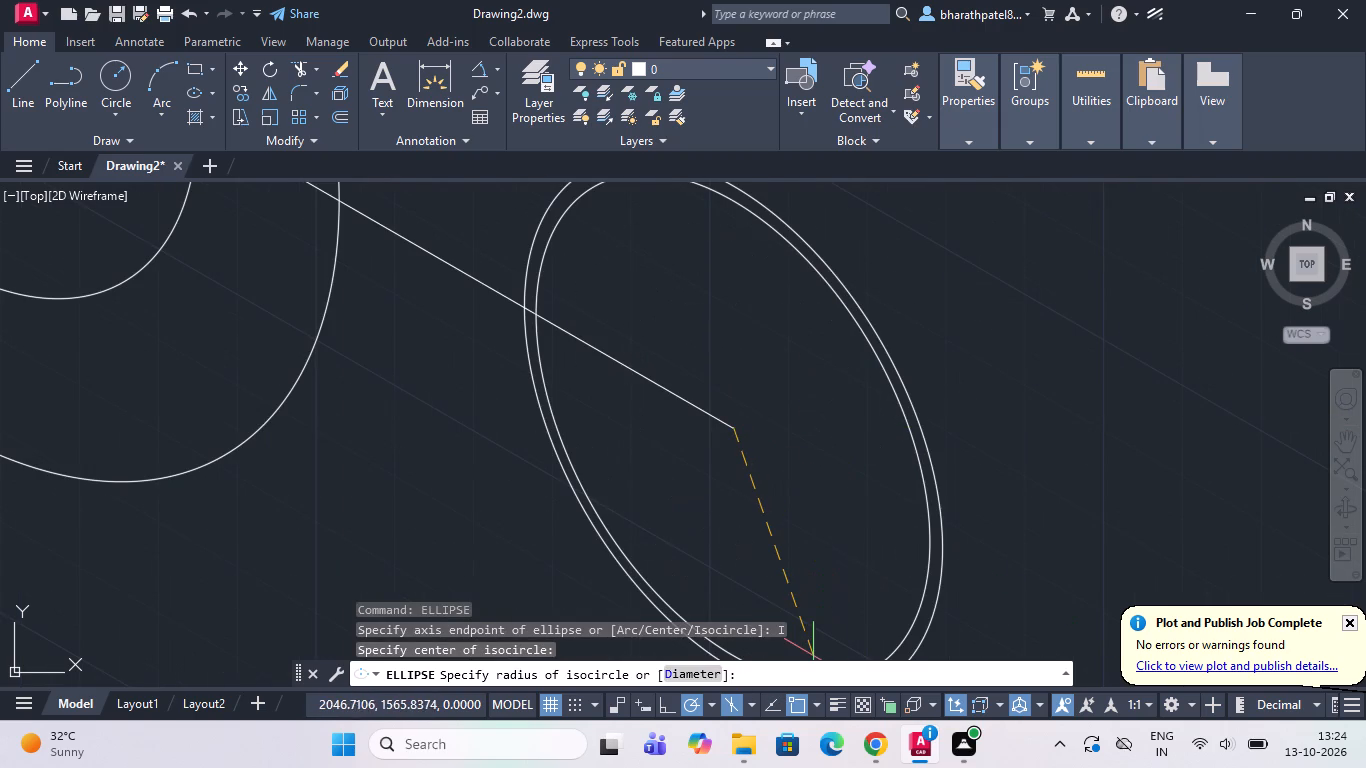
{"action": "left_click", "coordinate": [694, 677]}
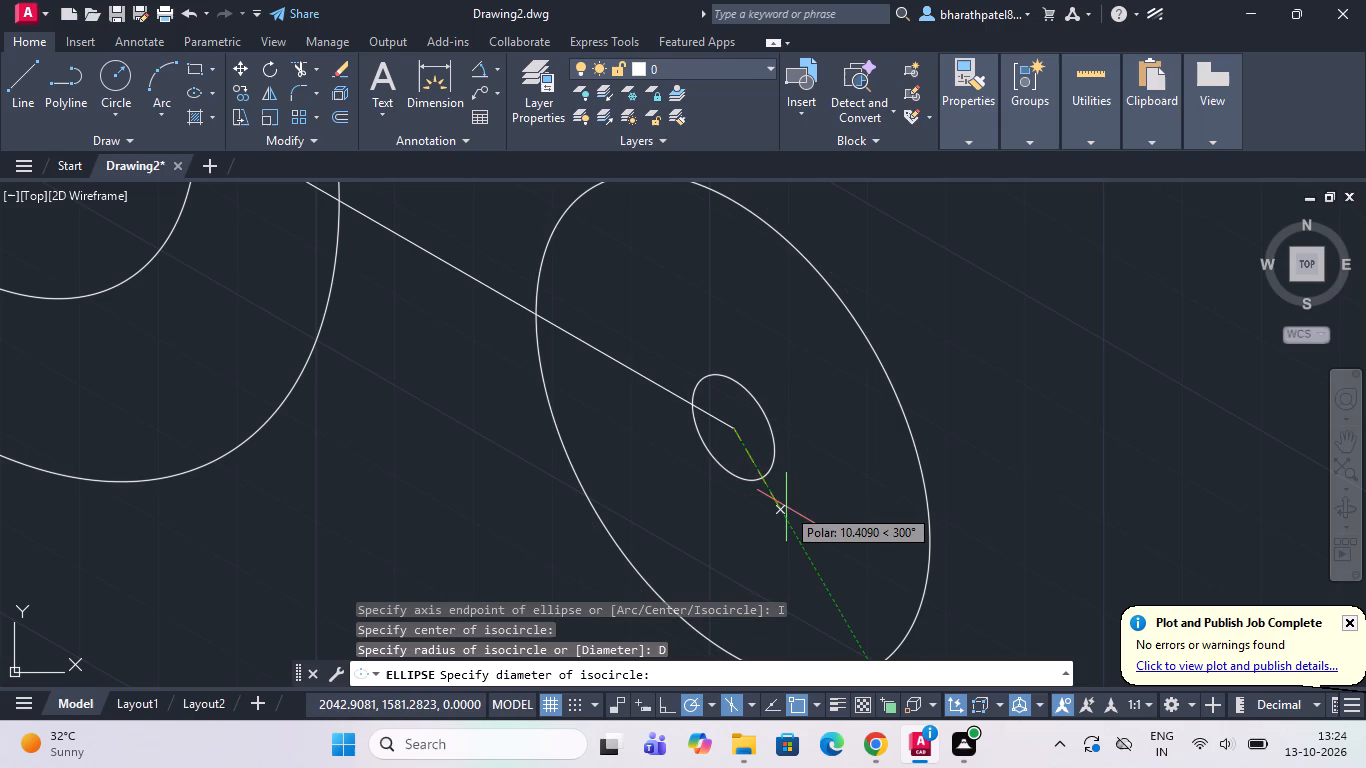
{"action": "type", "text": "25"}
{"action": "key", "text": "Return"}
Draw a 75-unit vertical line straight down (270°) from the centre of the large isocircles.
{"action": "scroll", "coordinate": [786, 507], "scroll_direction": "down", "scroll_amount": 3}
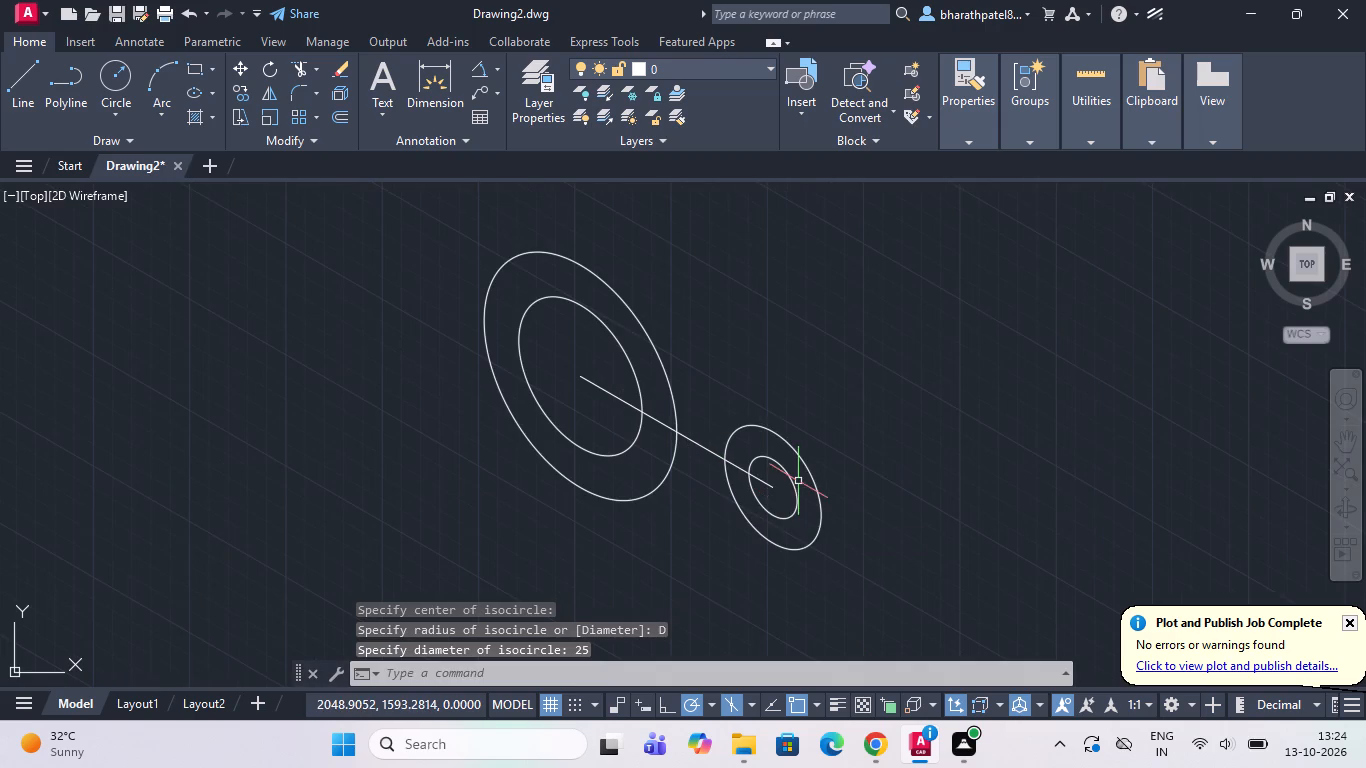
{"action": "scroll", "coordinate": [759, 567], "scroll_direction": "up", "scroll_amount": 1}
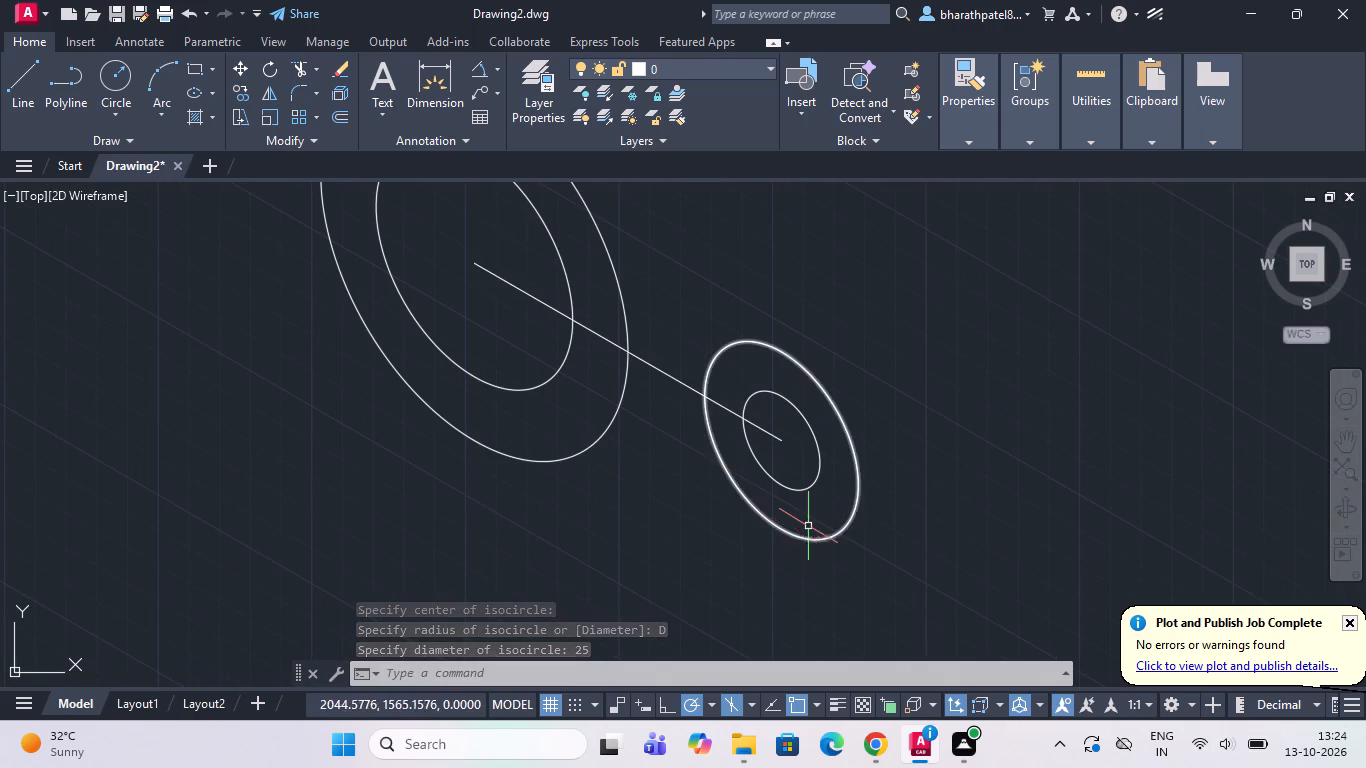
{"action": "scroll", "coordinate": [763, 503], "scroll_direction": "down", "scroll_amount": 1}
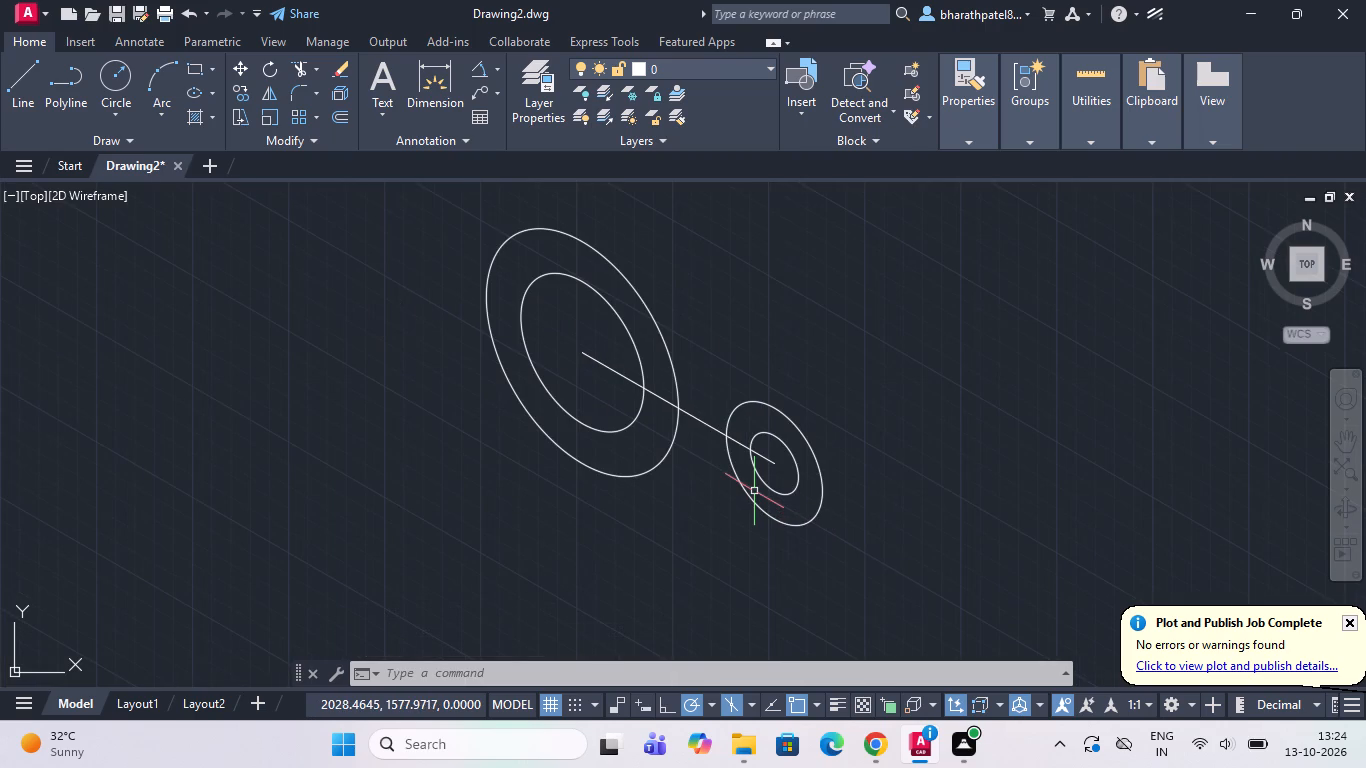
{"action": "scroll", "coordinate": [754, 491], "scroll_direction": "up", "scroll_amount": 2}
{"action": "scroll", "coordinate": [754, 491], "scroll_direction": "down", "scroll_amount": 1}
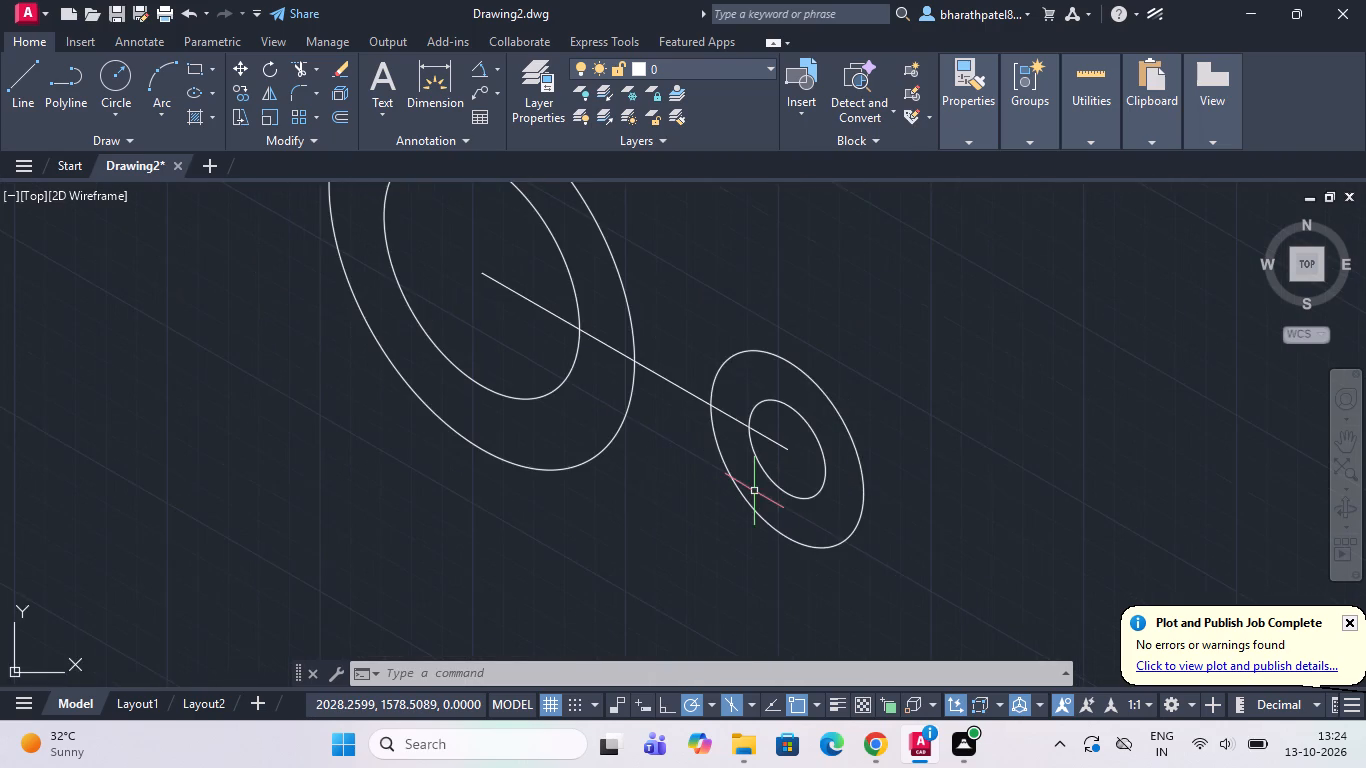
{"action": "scroll", "coordinate": [754, 491], "scroll_direction": "down", "scroll_amount": 1}
{"action": "scroll", "coordinate": [595, 494], "scroll_direction": "down", "scroll_amount": 2}
{"action": "scroll", "coordinate": [535, 499], "scroll_direction": "up", "scroll_amount": 2}
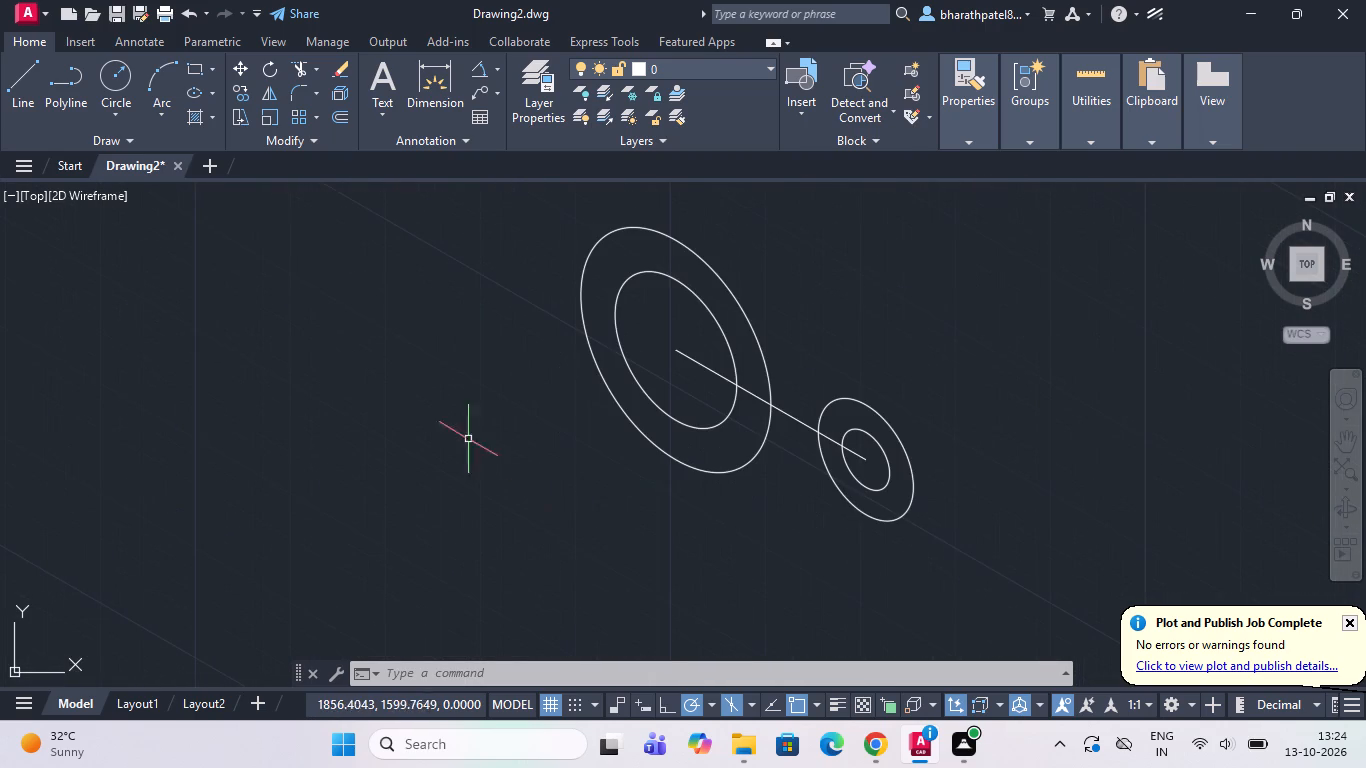
{"action": "left_click", "coordinate": [26, 82]}
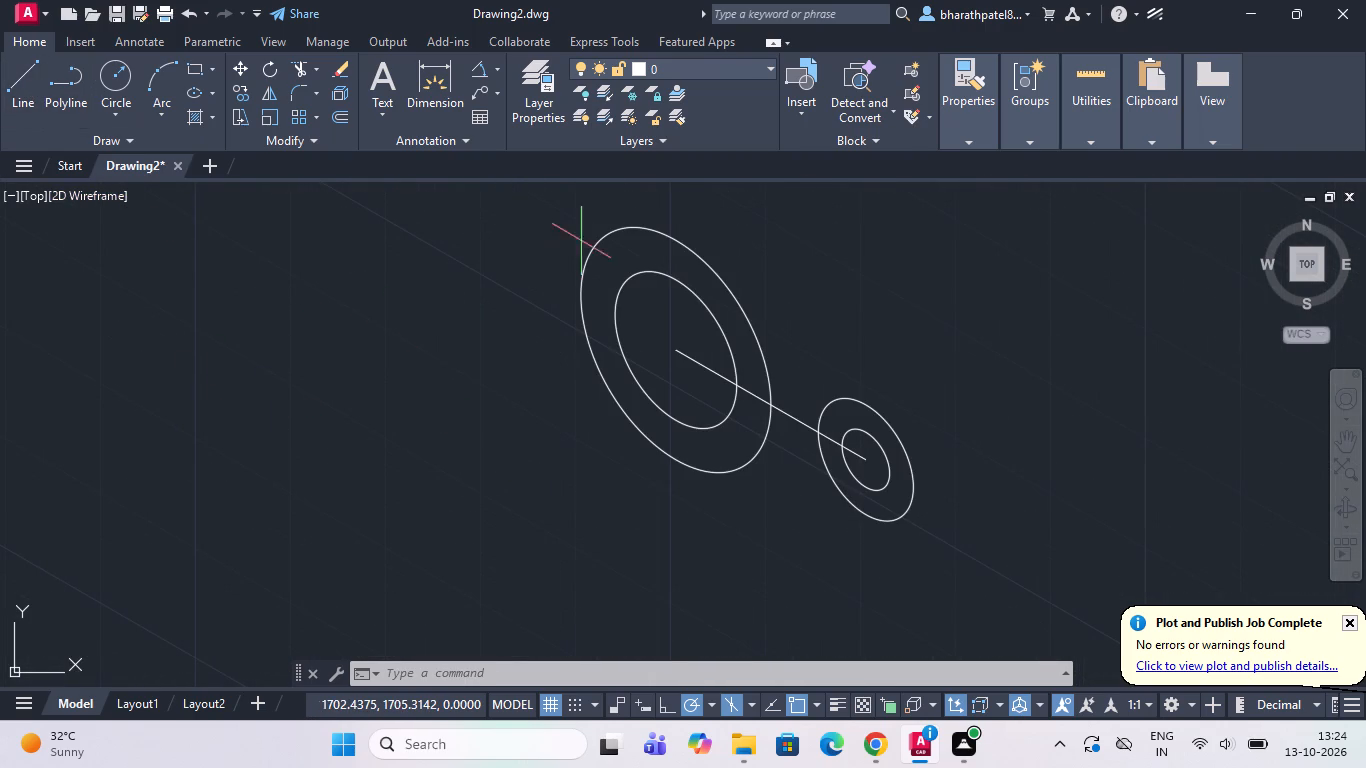
{"action": "left_click", "coordinate": [676, 349]}
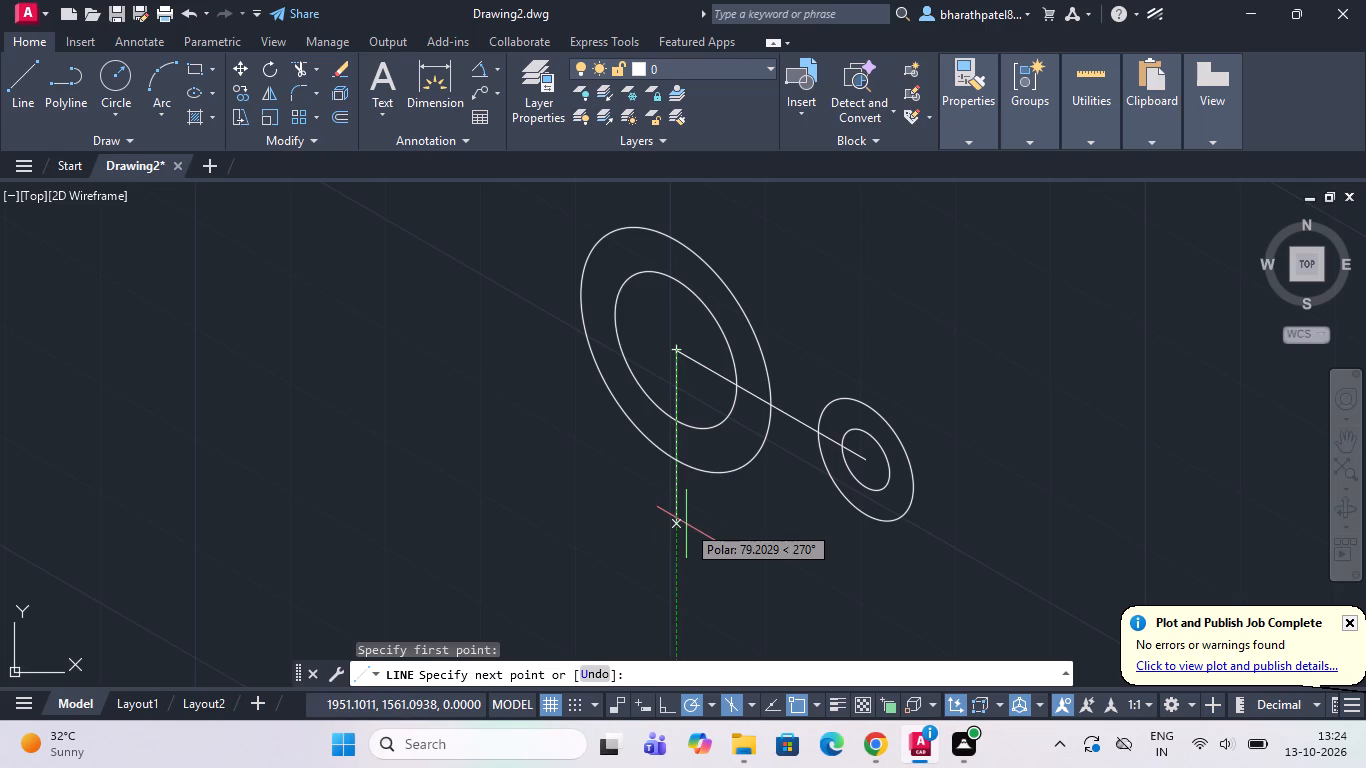
{"action": "type", "text": "75"}
{"action": "key", "text": "Return"}
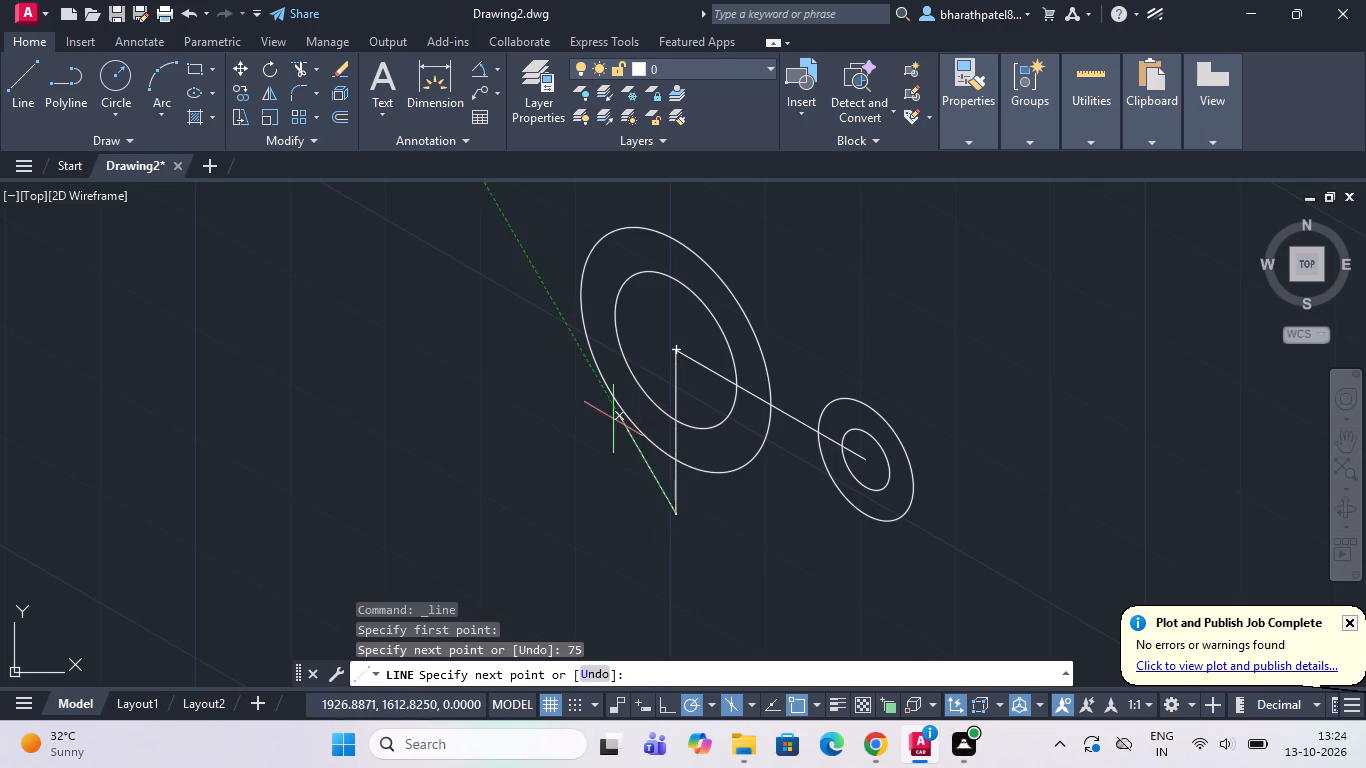
Continue from the vertical line's lower end with a 25-unit segment at 150° and a 50-unit segment back at 330°, forming the base edge.
{"action": "scroll", "coordinate": [624, 487], "scroll_direction": "up", "scroll_amount": 2}
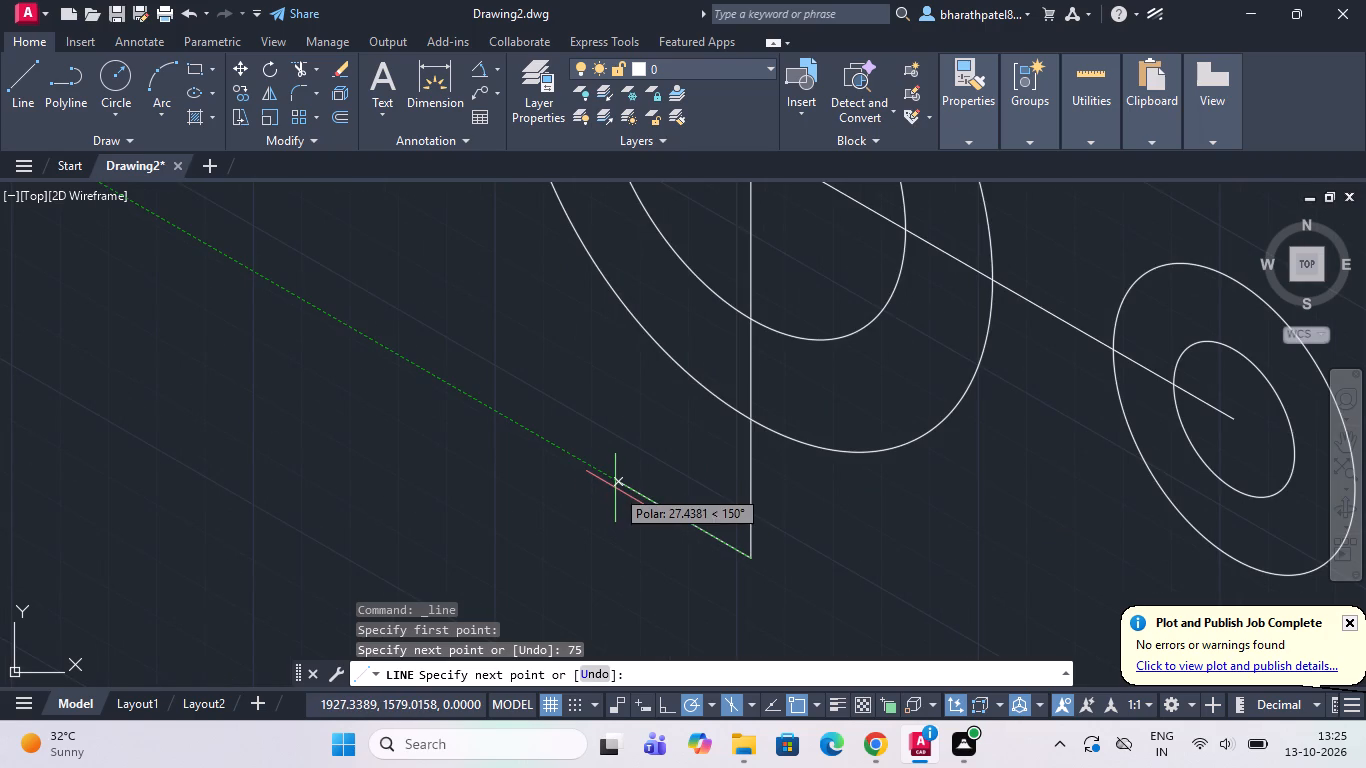
{"action": "type", "text": "25"}
{"action": "key", "text": "Return"}
{"action": "scroll", "coordinate": [620, 363], "scroll_direction": "down", "scroll_amount": 2}
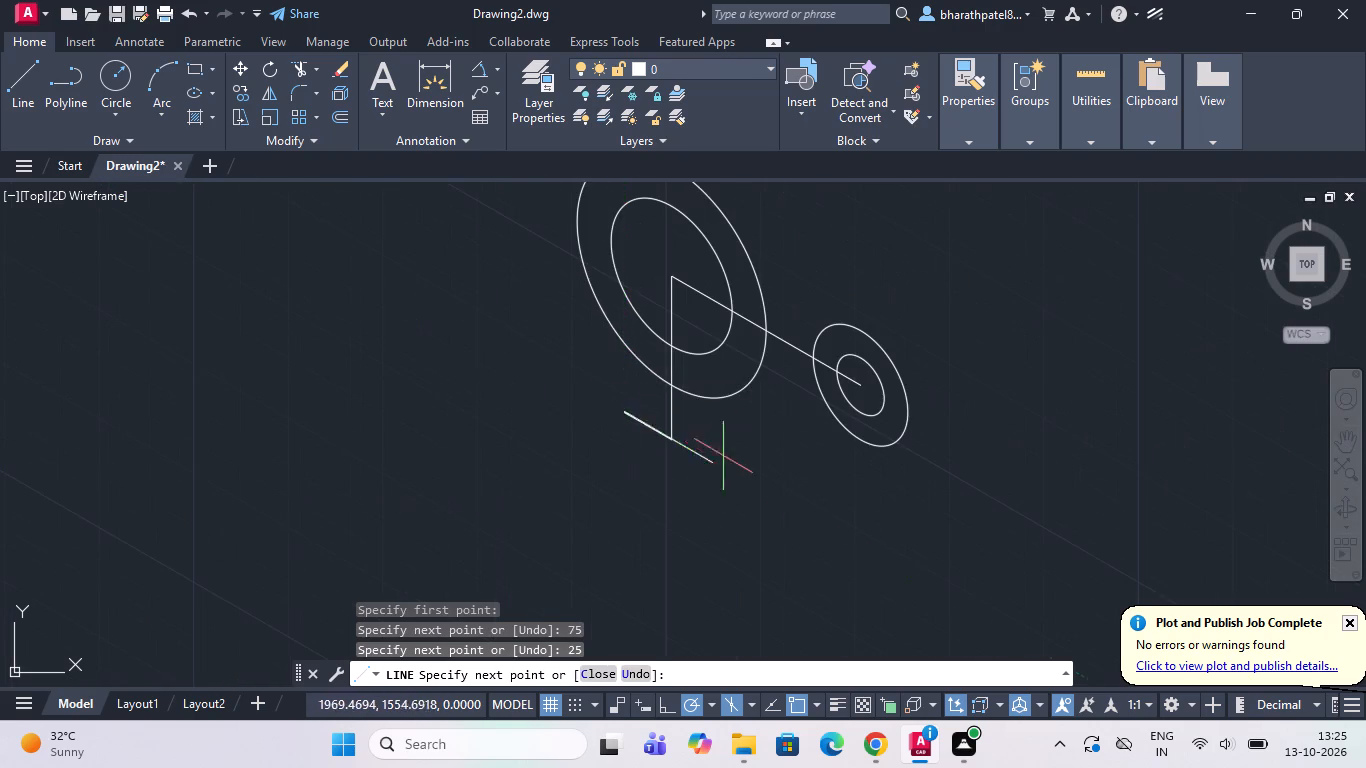
{"action": "scroll", "coordinate": [735, 445], "scroll_direction": "up", "scroll_amount": 2}
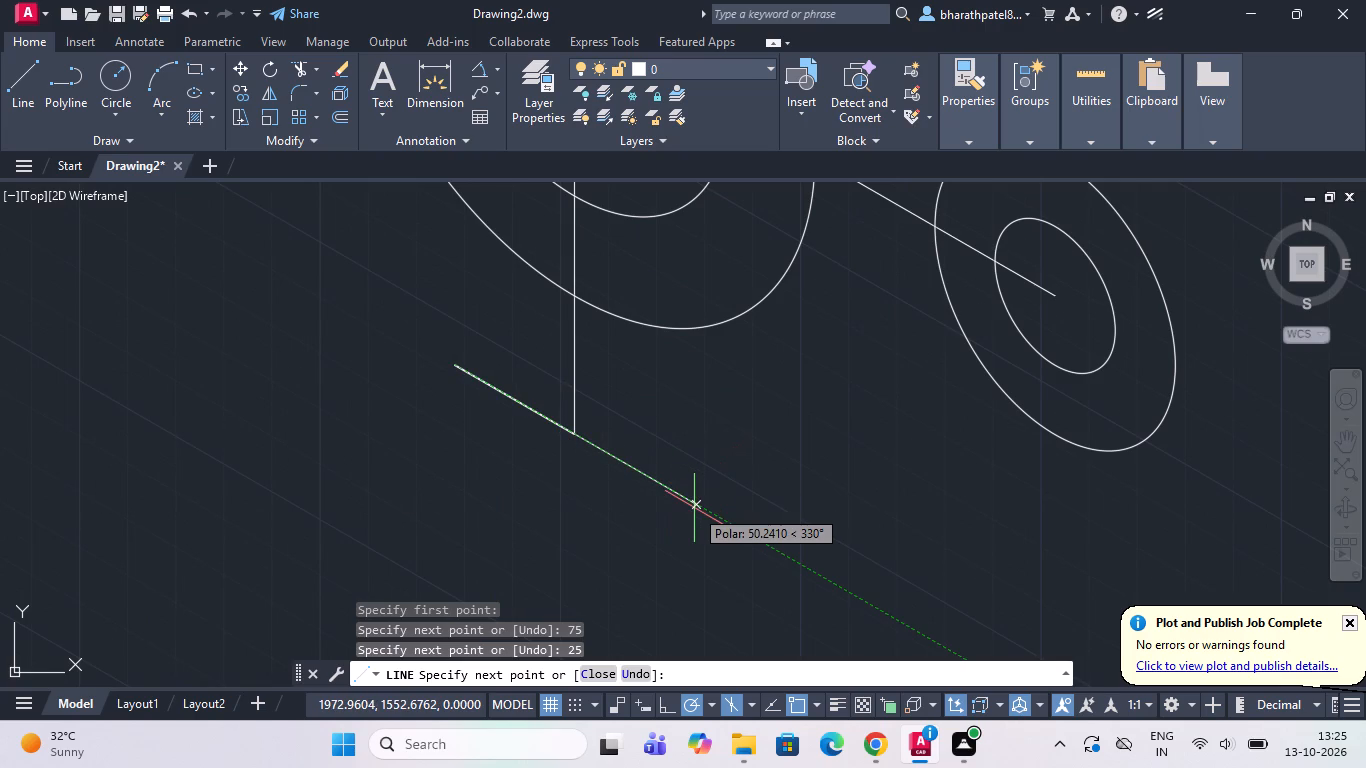
{"action": "type", "text": "50"}
{"action": "key", "text": "Return"}
Continue with a vertical line up from the base edge's lower end, crossing the bottom of the 100-diameter isocircle, and end the line.
{"action": "scroll", "coordinate": [600, 398], "scroll_direction": "down", "scroll_amount": 2}
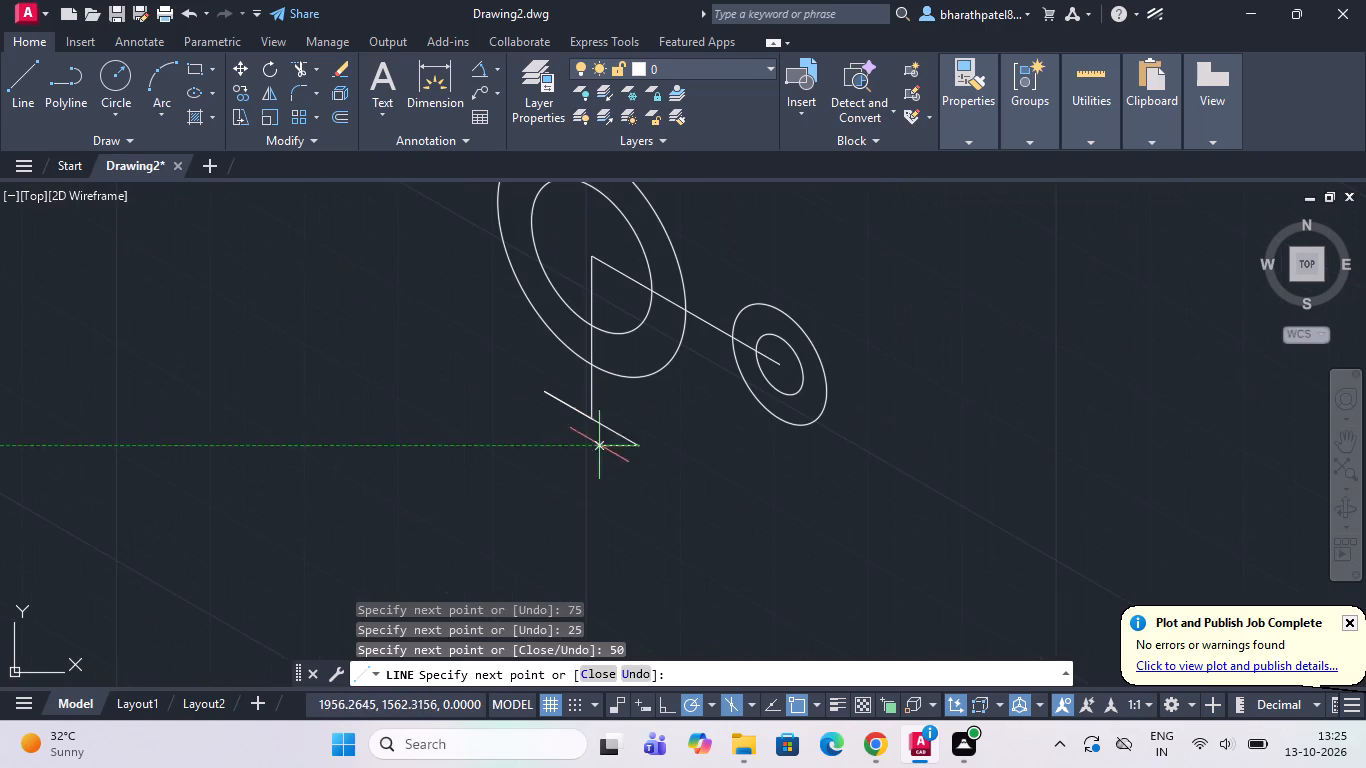
{"action": "scroll", "coordinate": [639, 459], "scroll_direction": "up", "scroll_amount": 2}
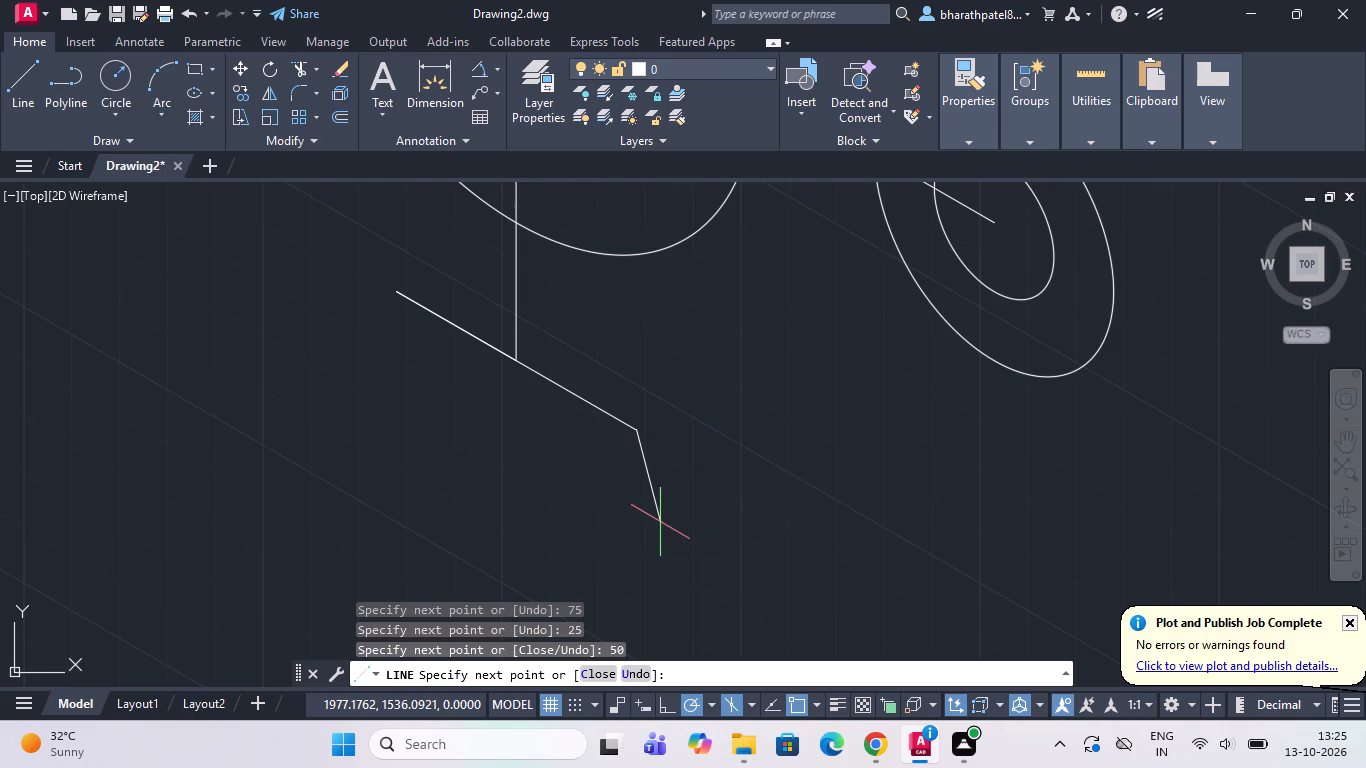
{"action": "scroll", "coordinate": [660, 522], "scroll_direction": "down", "scroll_amount": 2}
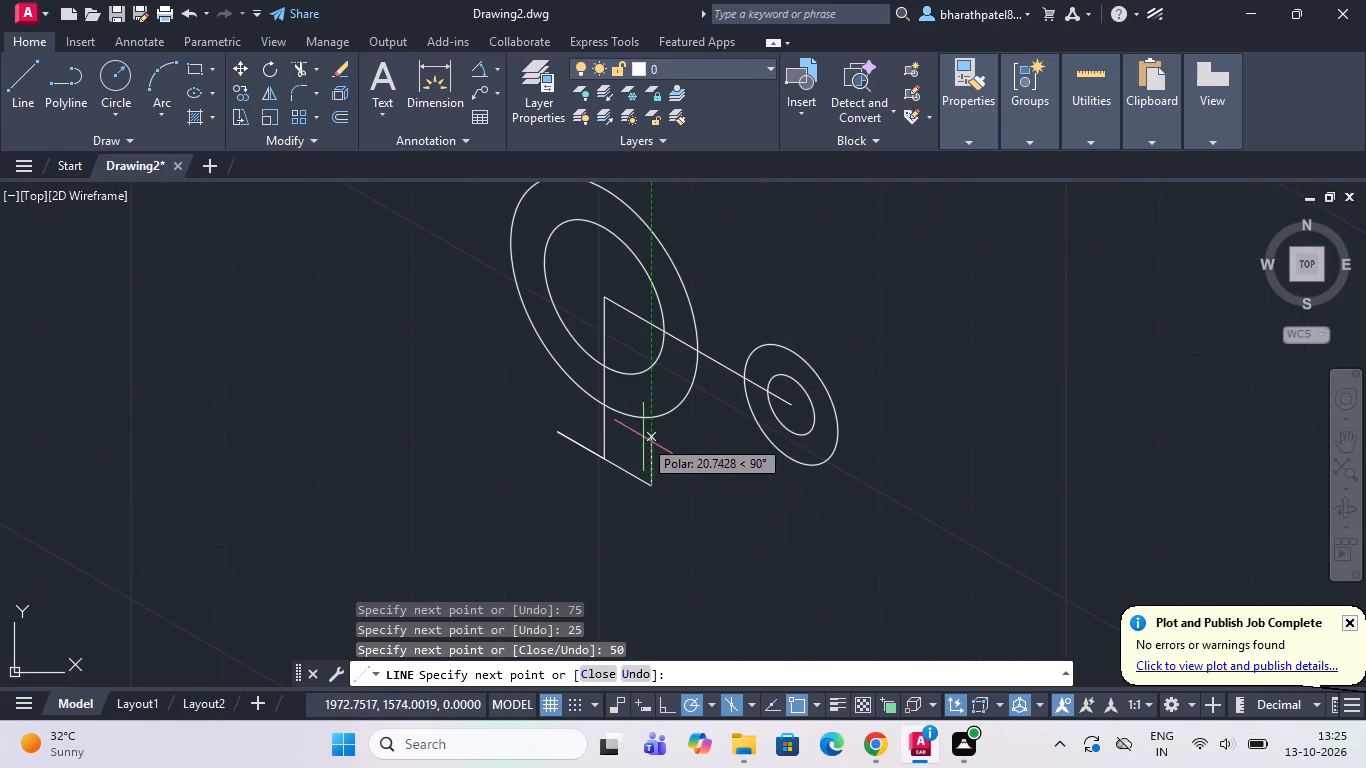
{"action": "scroll", "coordinate": [658, 406], "scroll_direction": "up", "scroll_amount": 2}
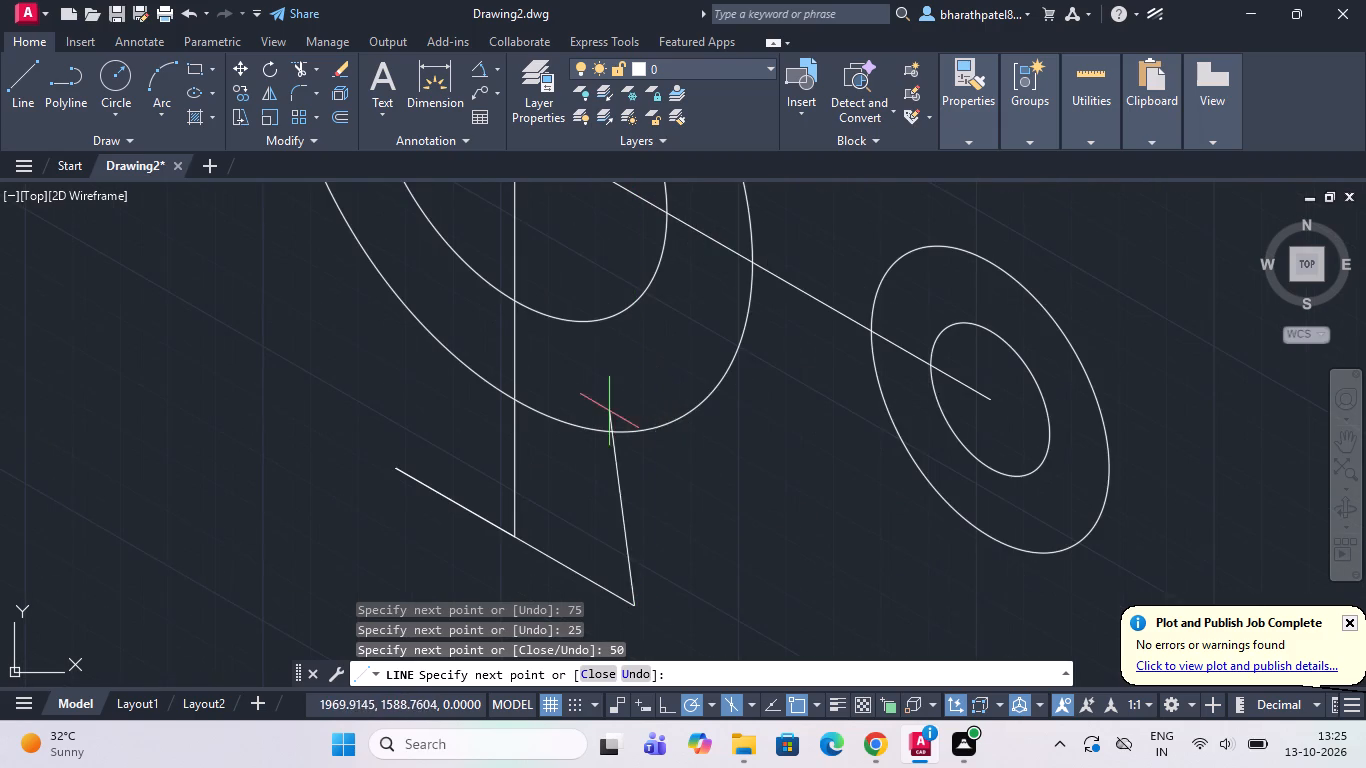
{"action": "left_click", "coordinate": [632, 396]}
{"action": "key", "text": "Escape"}
{"action": "key", "text": "Escape"}
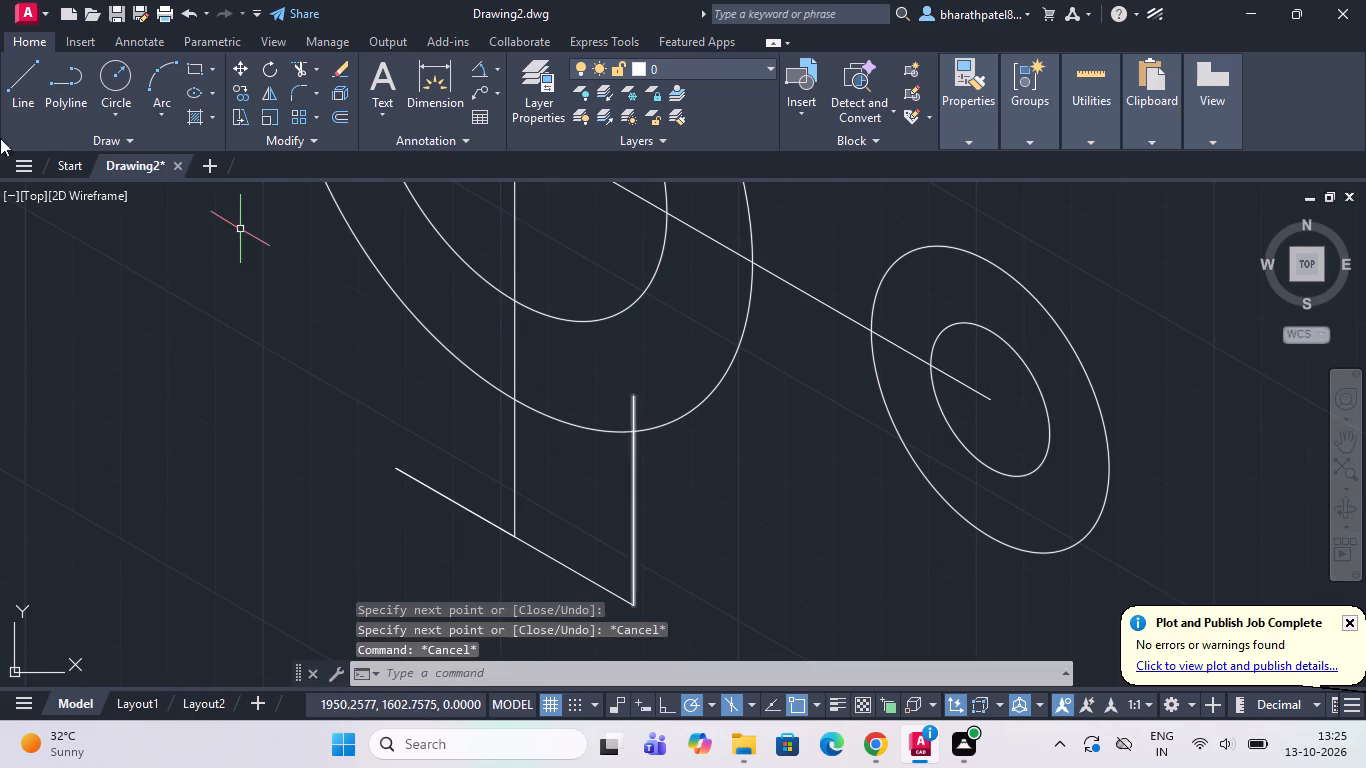
Draw a vertical line about 41 units up from the base edge's upper end, crossing the 100-diameter isocircle, and end the line.
{"action": "left_click", "coordinate": [35, 76]}
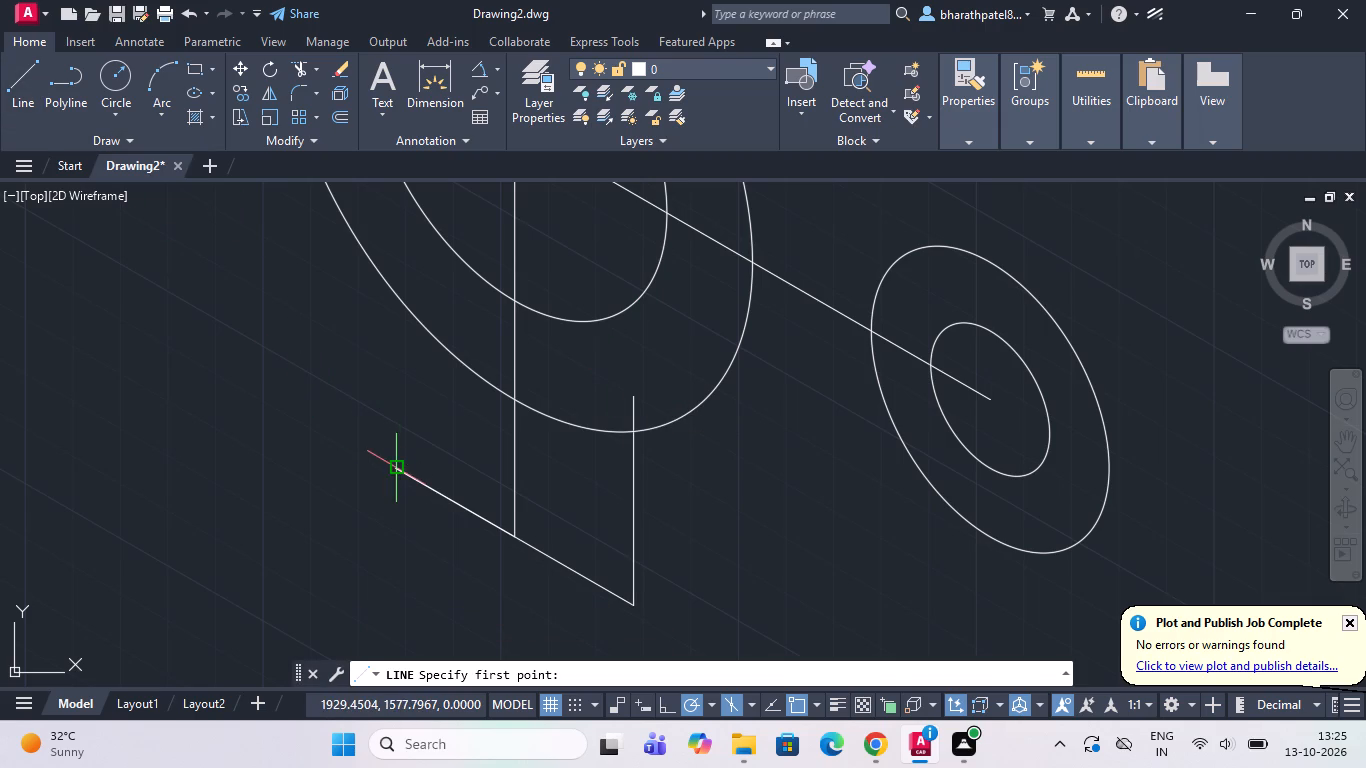
{"action": "left_click", "coordinate": [401, 474]}
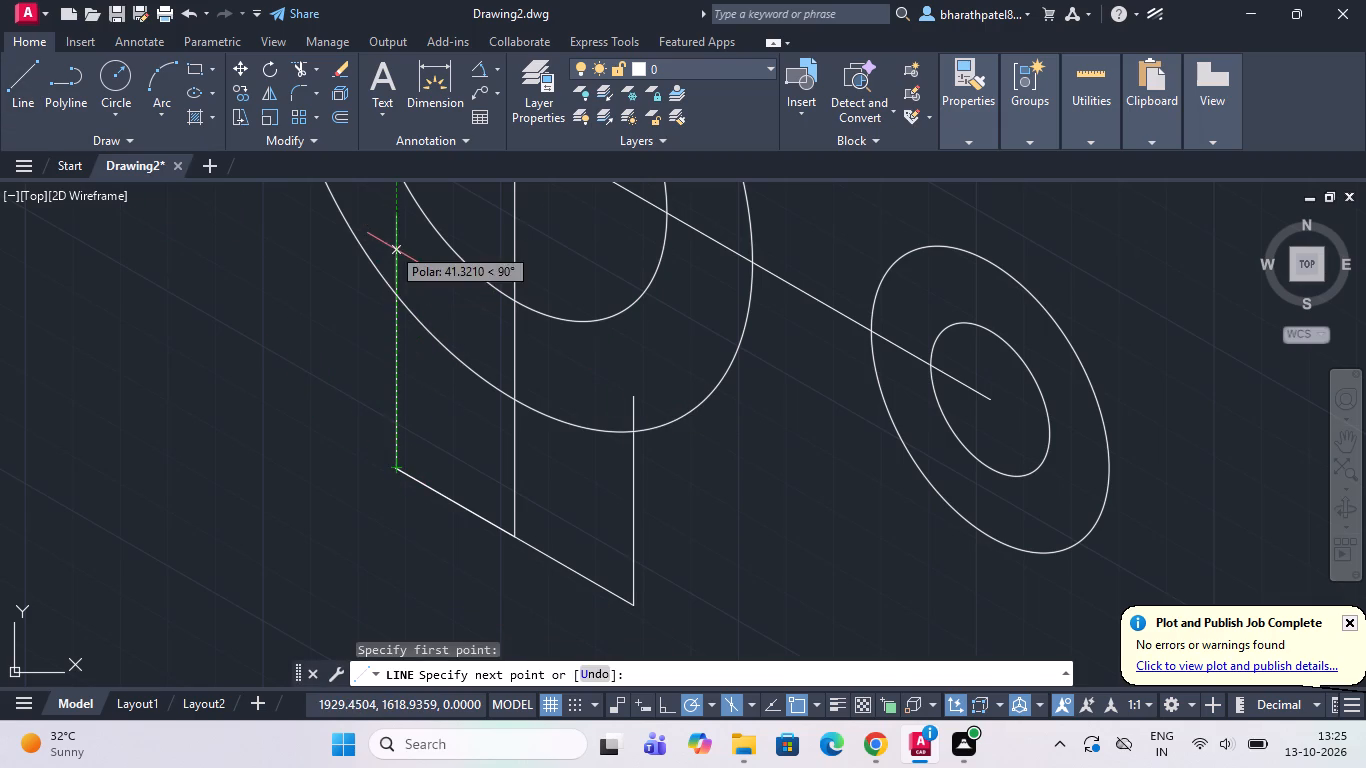
{"action": "left_click", "coordinate": [397, 253]}
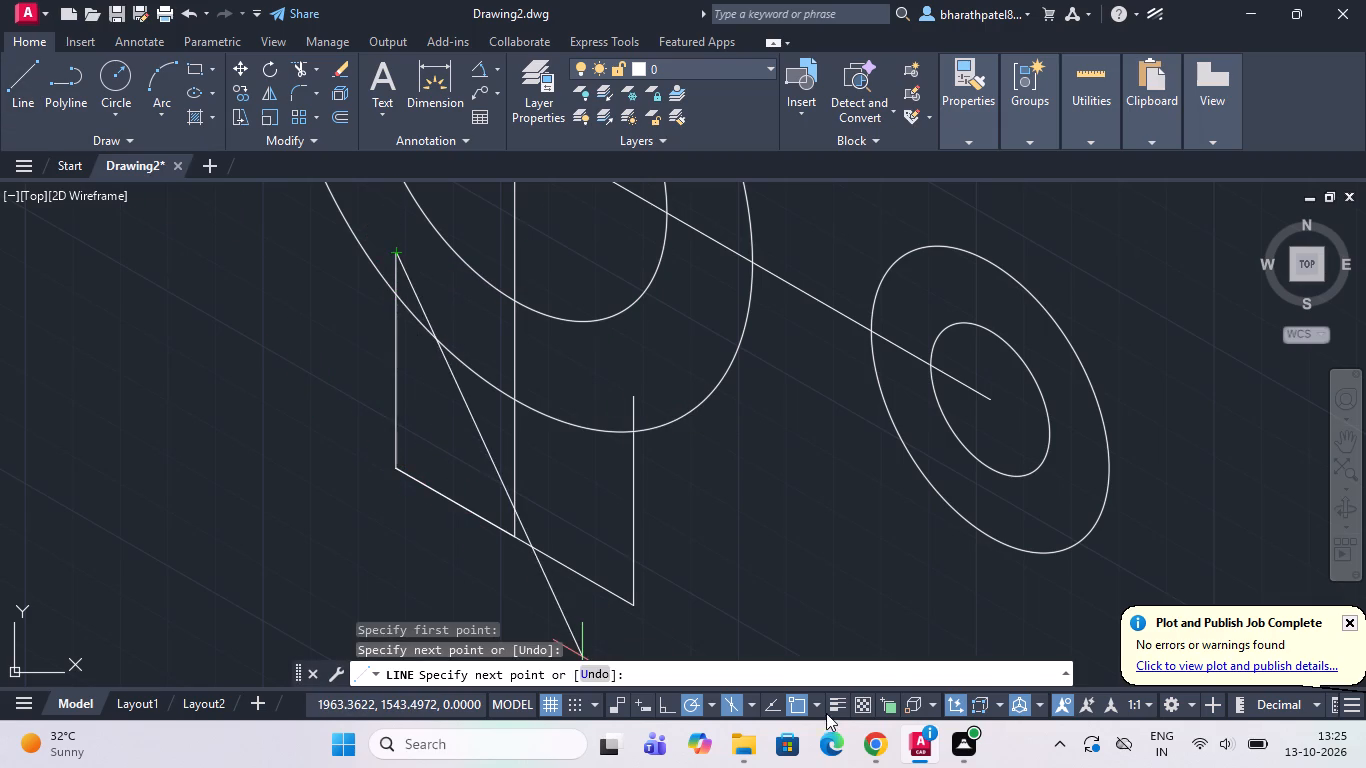
{"action": "key", "text": "Escape"}
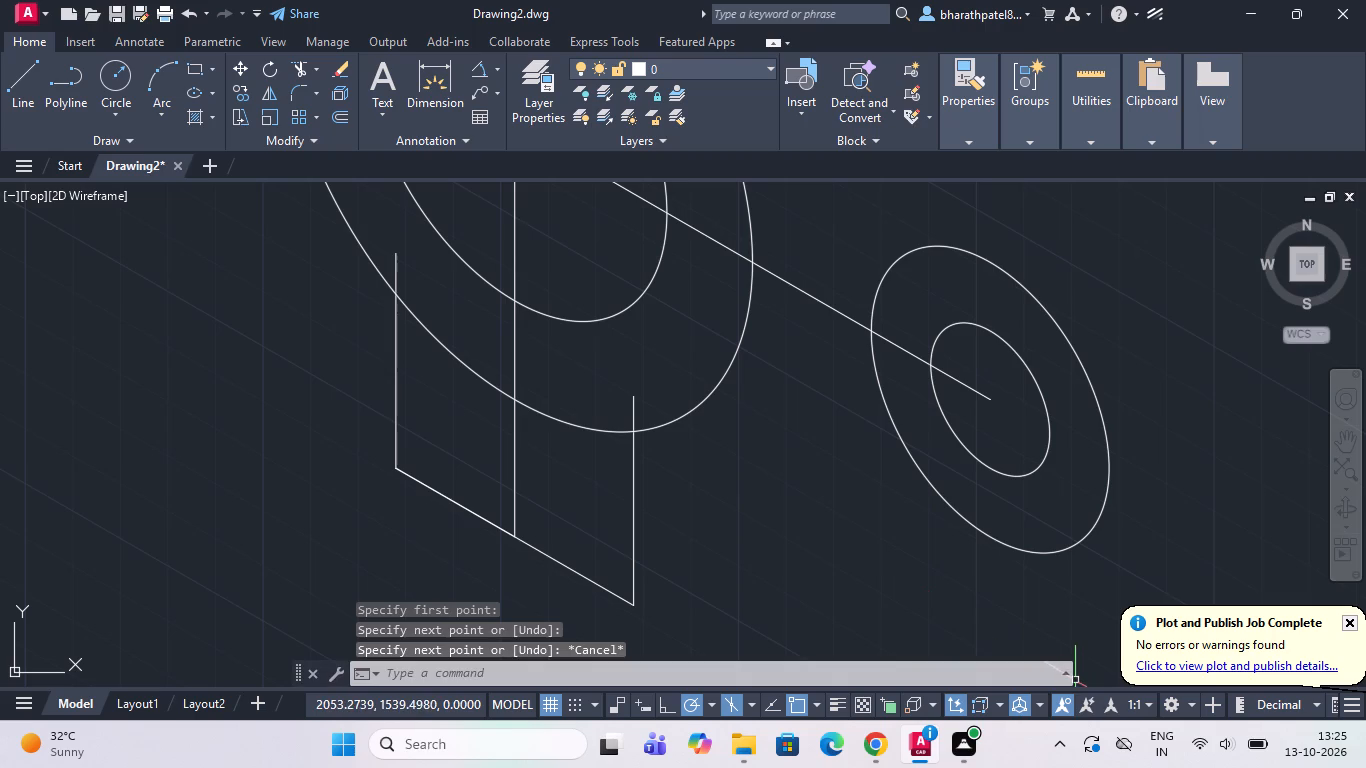
Review the command history for the values and options used in the earlier line and isocircle commands.
{"action": "left_click", "coordinate": [1064, 670]}
{"action": "scroll", "coordinate": [804, 561], "scroll_direction": "up", "scroll_amount": 2}
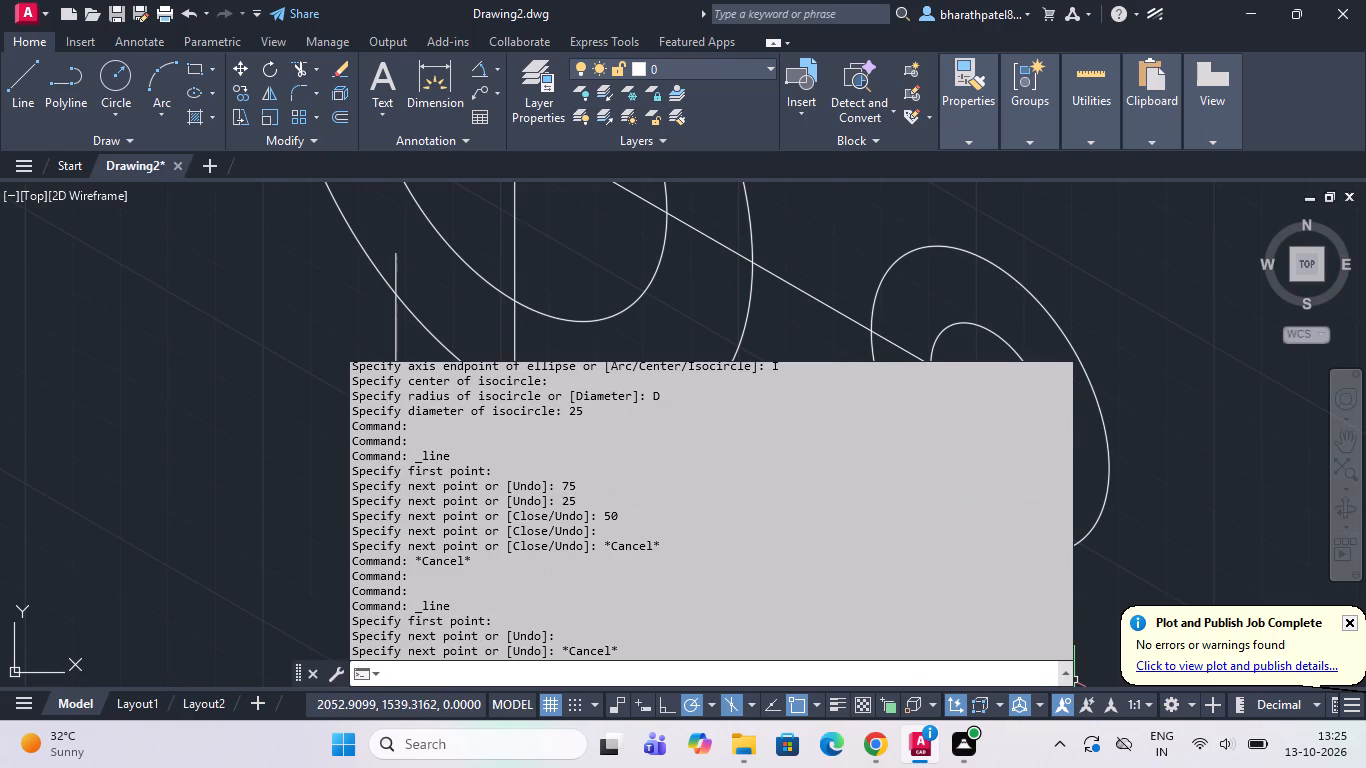
{"action": "scroll", "coordinate": [804, 561], "scroll_direction": "up", "scroll_amount": 20}
{"action": "scroll", "coordinate": [804, 561], "scroll_direction": "up", "scroll_amount": 13}
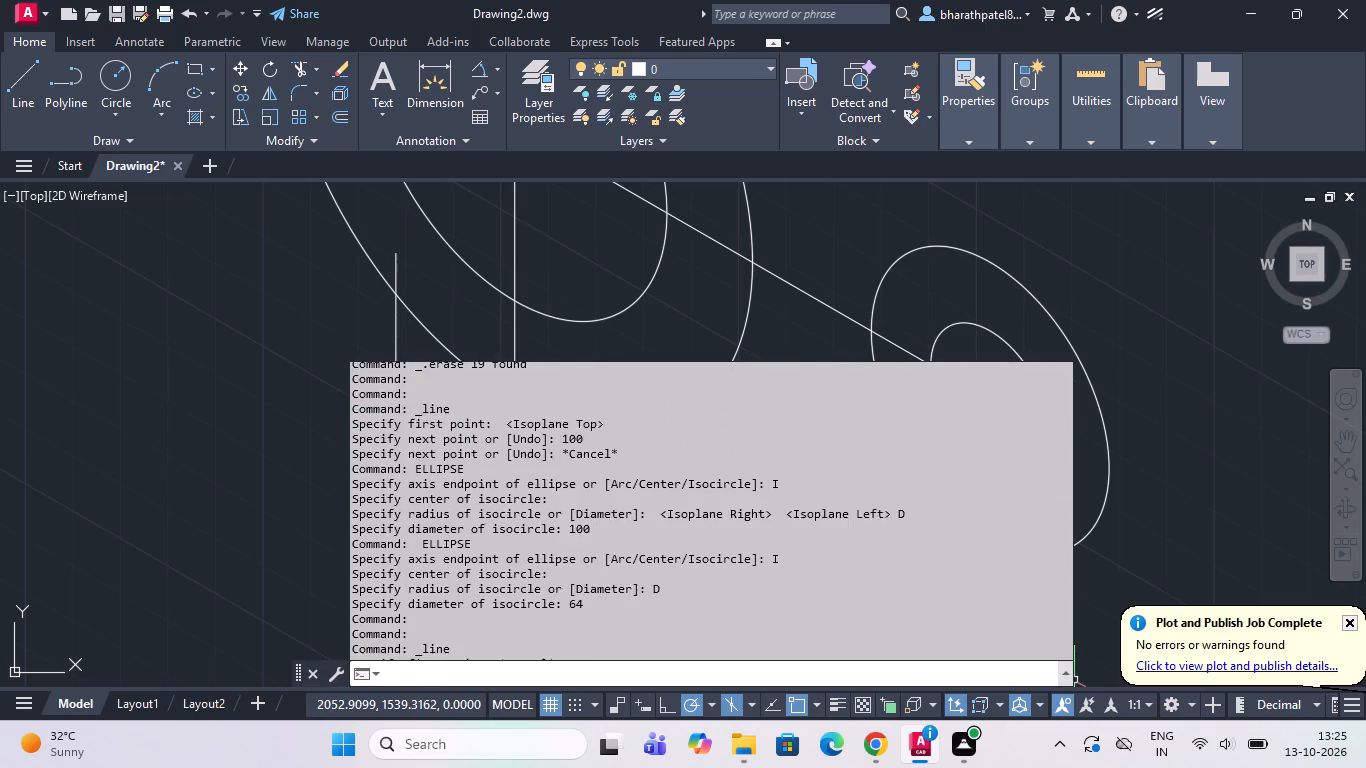
{"action": "scroll", "coordinate": [800, 560], "scroll_direction": "up", "scroll_amount": 6}
{"action": "scroll", "coordinate": [800, 560], "scroll_direction": "up", "scroll_amount": 20}
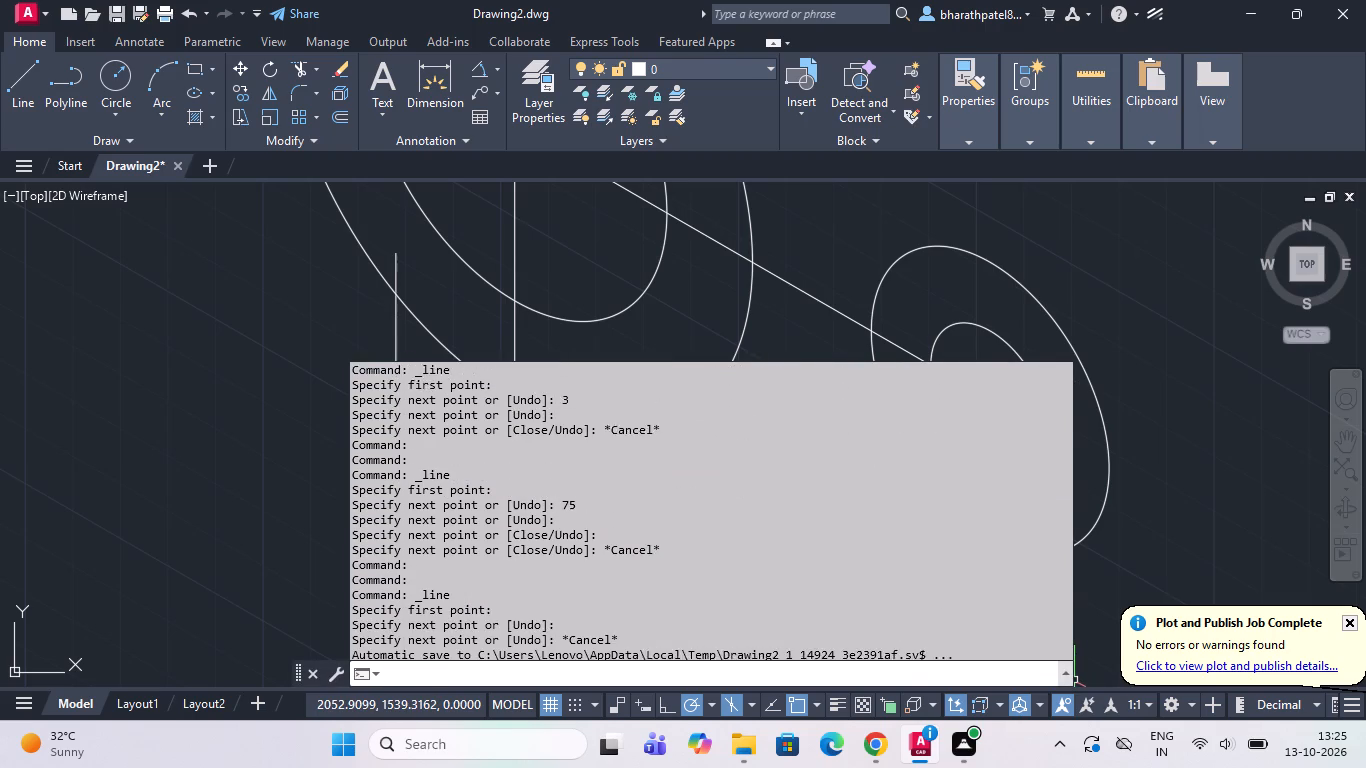
{"action": "scroll", "coordinate": [794, 562], "scroll_direction": "up", "scroll_amount": 6}
{"action": "scroll", "coordinate": [794, 562], "scroll_direction": "up", "scroll_amount": 17}
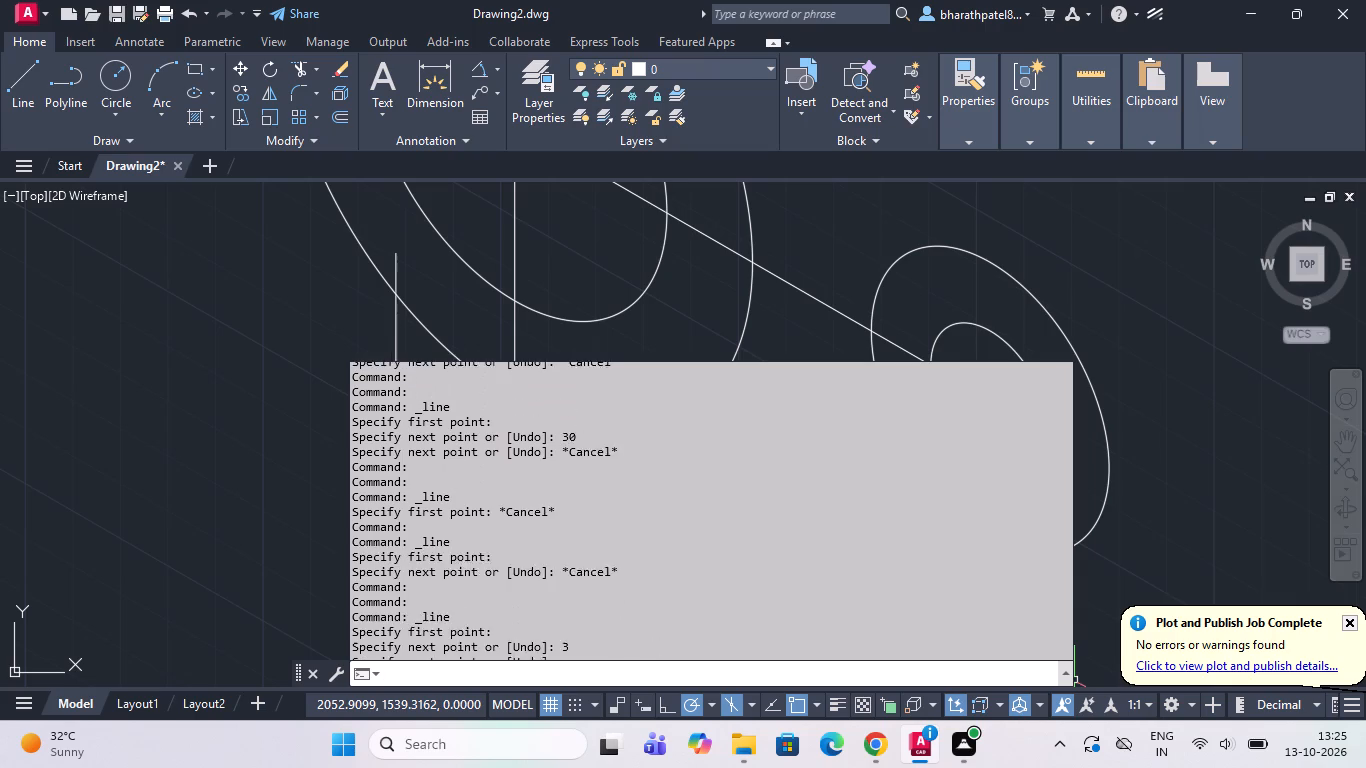
{"action": "scroll", "coordinate": [794, 562], "scroll_direction": "up", "scroll_amount": 20}
{"action": "scroll", "coordinate": [794, 562], "scroll_direction": "up", "scroll_amount": 10}
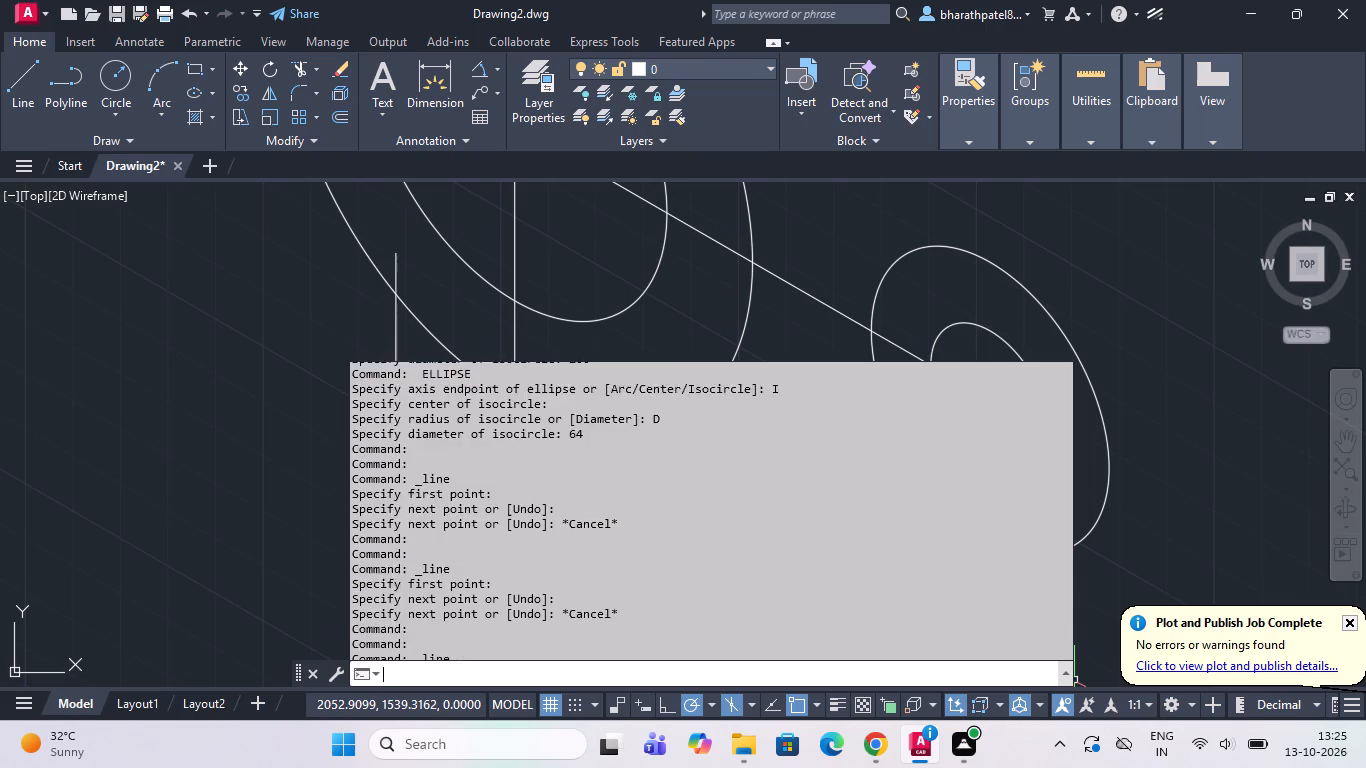
{"action": "scroll", "coordinate": [794, 562], "scroll_direction": "up", "scroll_amount": 20}
{"action": "scroll", "coordinate": [794, 562], "scroll_direction": "up", "scroll_amount": 10}
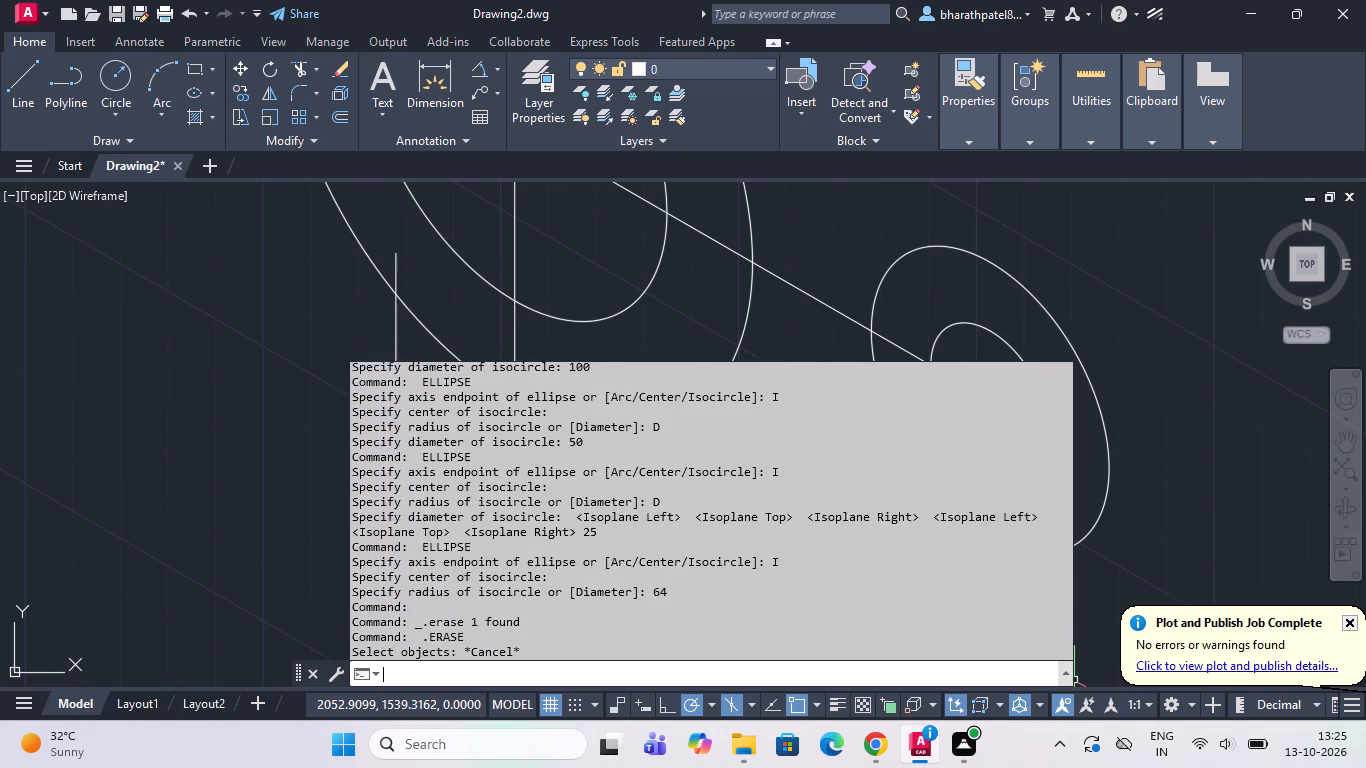
{"action": "scroll", "coordinate": [794, 562], "scroll_direction": "up", "scroll_amount": 20}
{"action": "scroll", "coordinate": [794, 562], "scroll_direction": "up", "scroll_amount": 9}
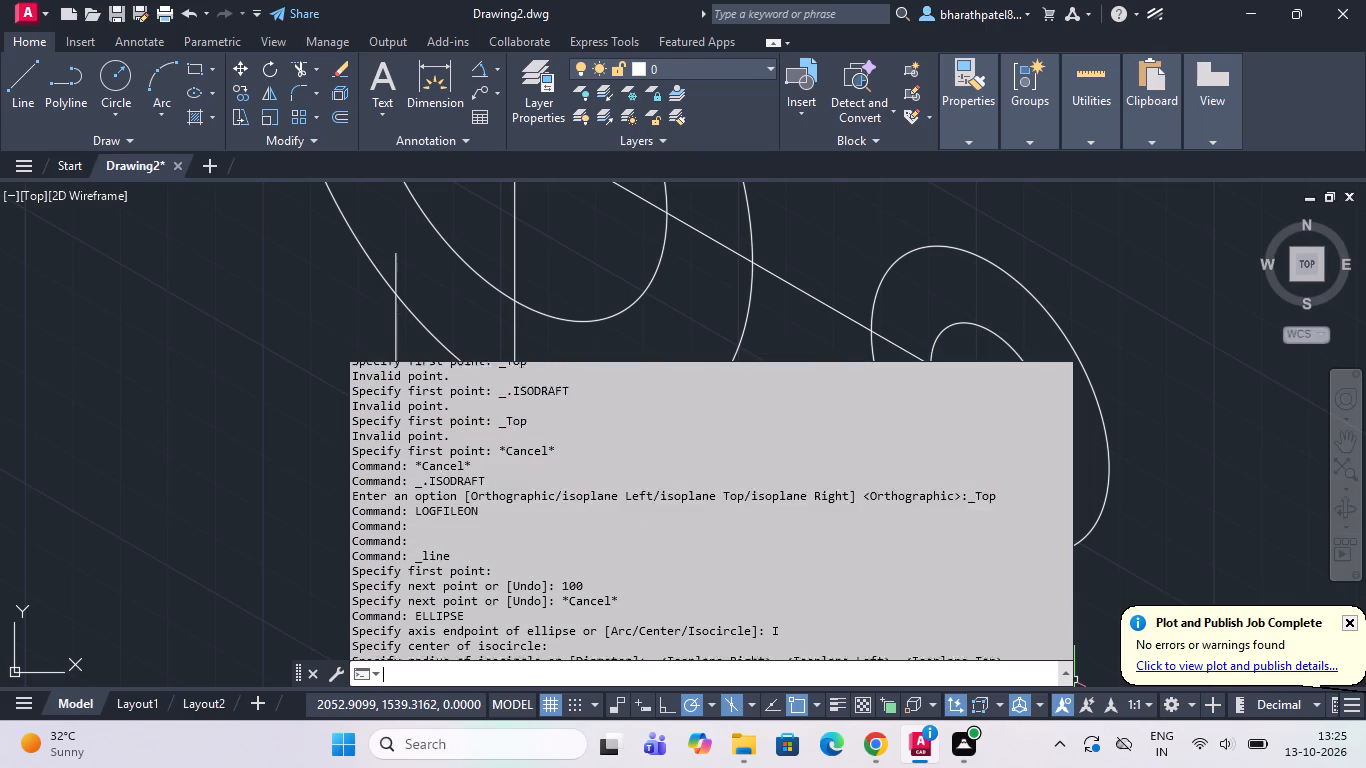
{"action": "scroll", "coordinate": [794, 562], "scroll_direction": "up", "scroll_amount": 20}
{"action": "scroll", "coordinate": [794, 562], "scroll_direction": "up", "scroll_amount": 2}
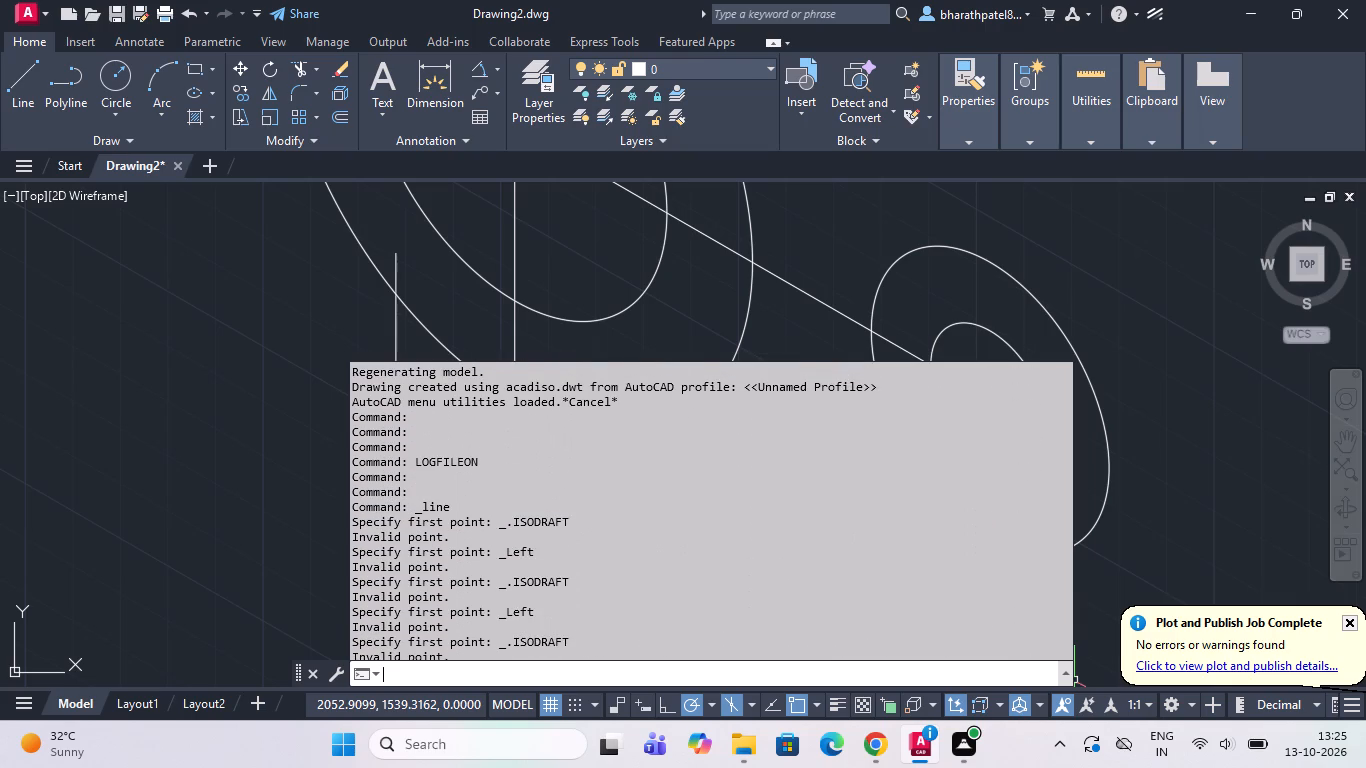
{"action": "scroll", "coordinate": [794, 562], "scroll_direction": "up", "scroll_amount": 7}
{"action": "left_click", "coordinate": [120, 432]}
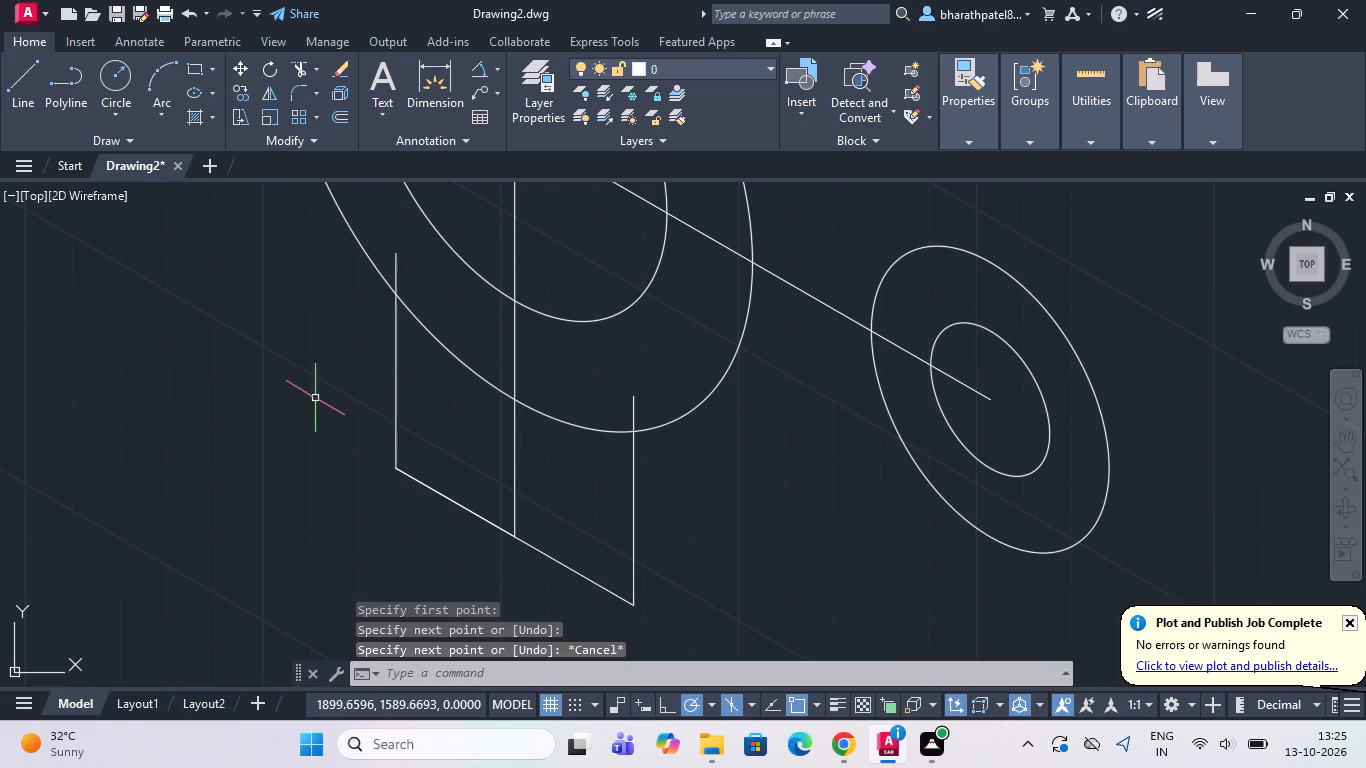
Trim the parts of the two outer vertical edges that extend inside the 100-diameter isocircle.
{"action": "scroll", "coordinate": [524, 431], "scroll_direction": "down", "scroll_amount": 3}
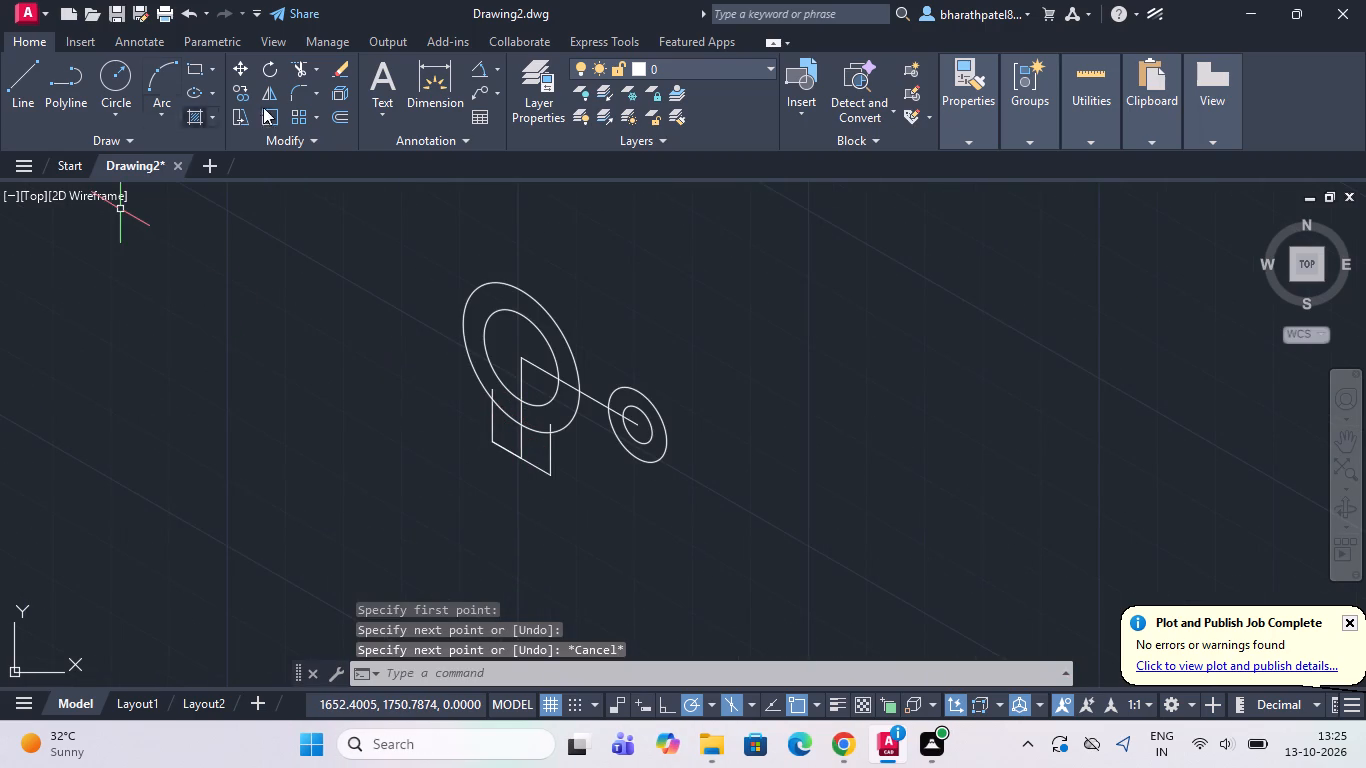
{"action": "left_click", "coordinate": [297, 74]}
{"action": "scroll", "coordinate": [547, 468], "scroll_direction": "up", "scroll_amount": 4}
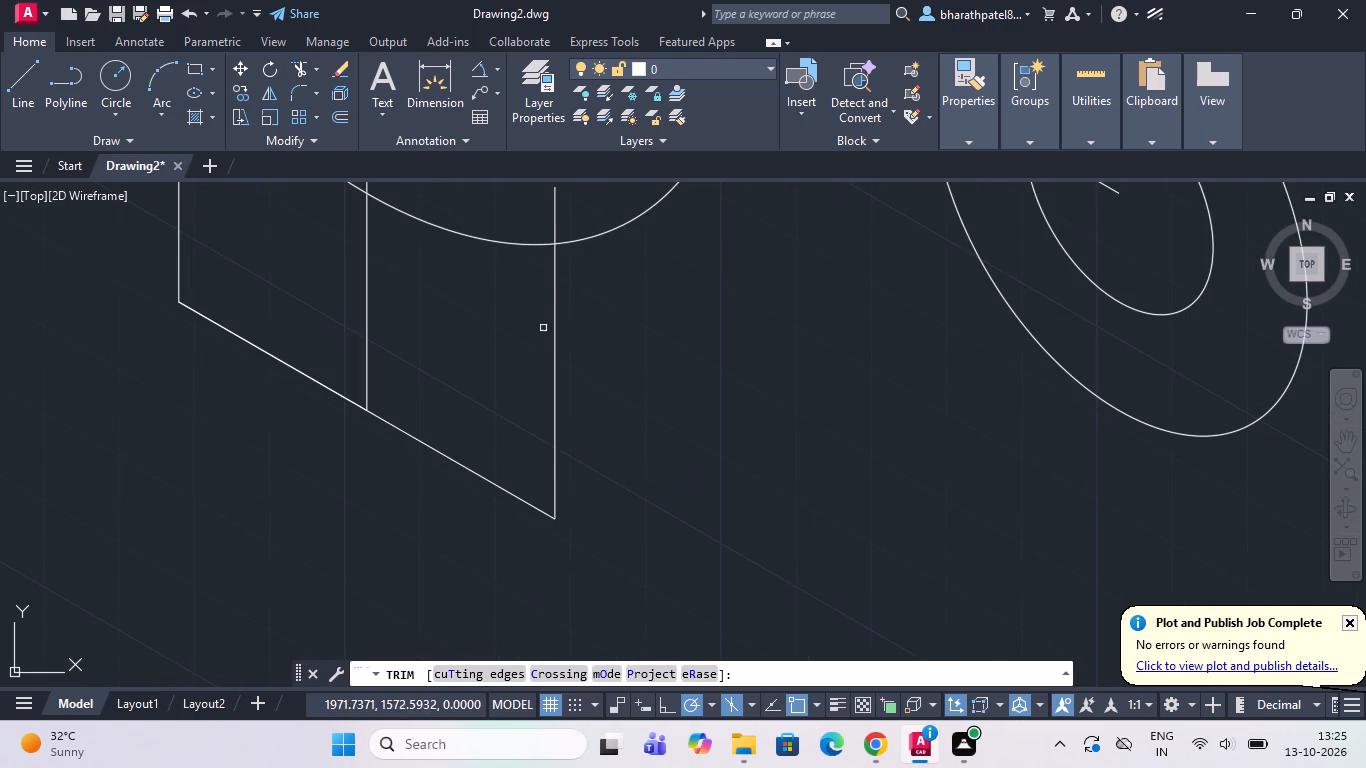
{"action": "left_click_drag", "start_coordinate": [583, 178], "coordinate": [480, 223]}
{"action": "left_click_drag", "start_coordinate": [489, 222], "coordinate": [613, 205]}
{"action": "scroll", "coordinate": [608, 232], "scroll_direction": "down", "scroll_amount": 3}
{"action": "scroll", "coordinate": [520, 286], "scroll_direction": "down", "scroll_amount": 2}
{"action": "scroll", "coordinate": [521, 227], "scroll_direction": "up", "scroll_amount": 1}
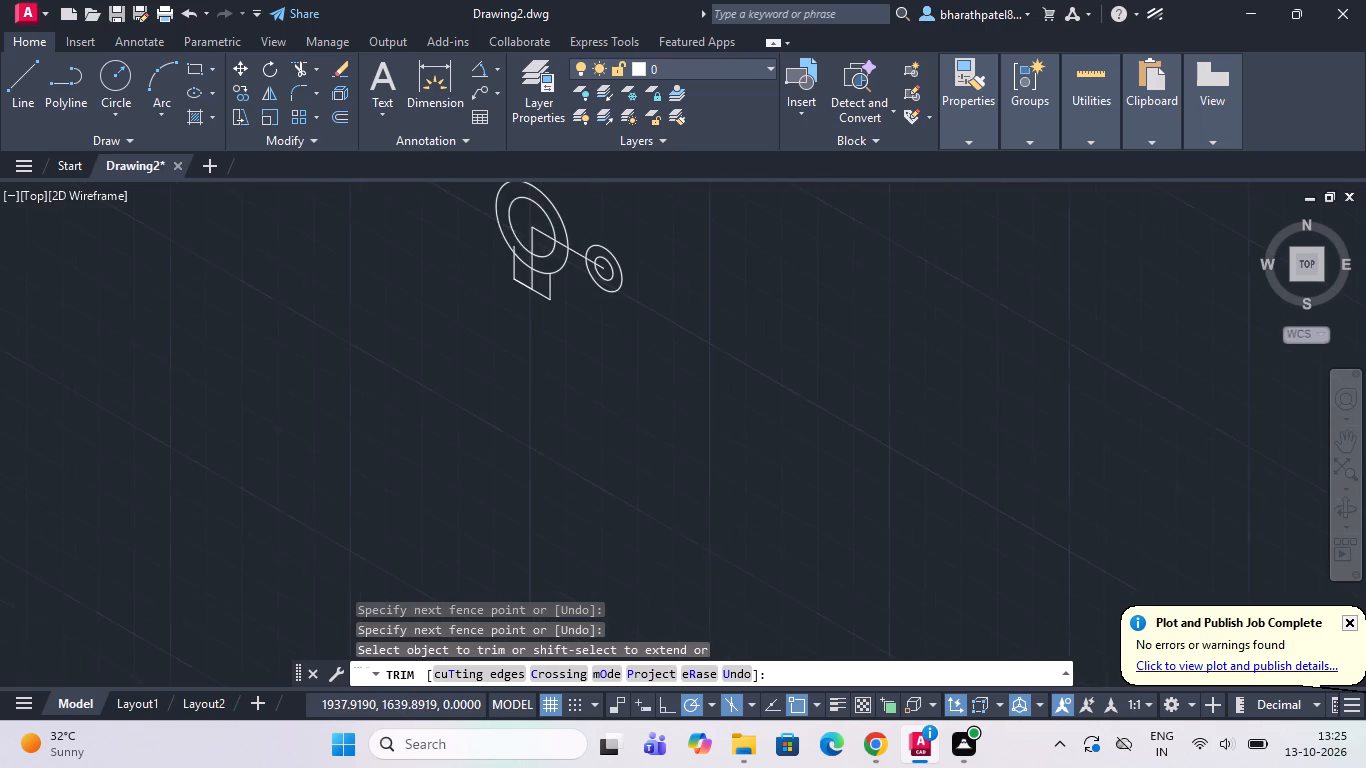
{"action": "scroll", "coordinate": [521, 227], "scroll_direction": "up", "scroll_amount": 2}
{"action": "scroll", "coordinate": [486, 355], "scroll_direction": "up", "scroll_amount": 3}
{"action": "left_click_drag", "start_coordinate": [473, 188], "coordinate": [533, 226]}
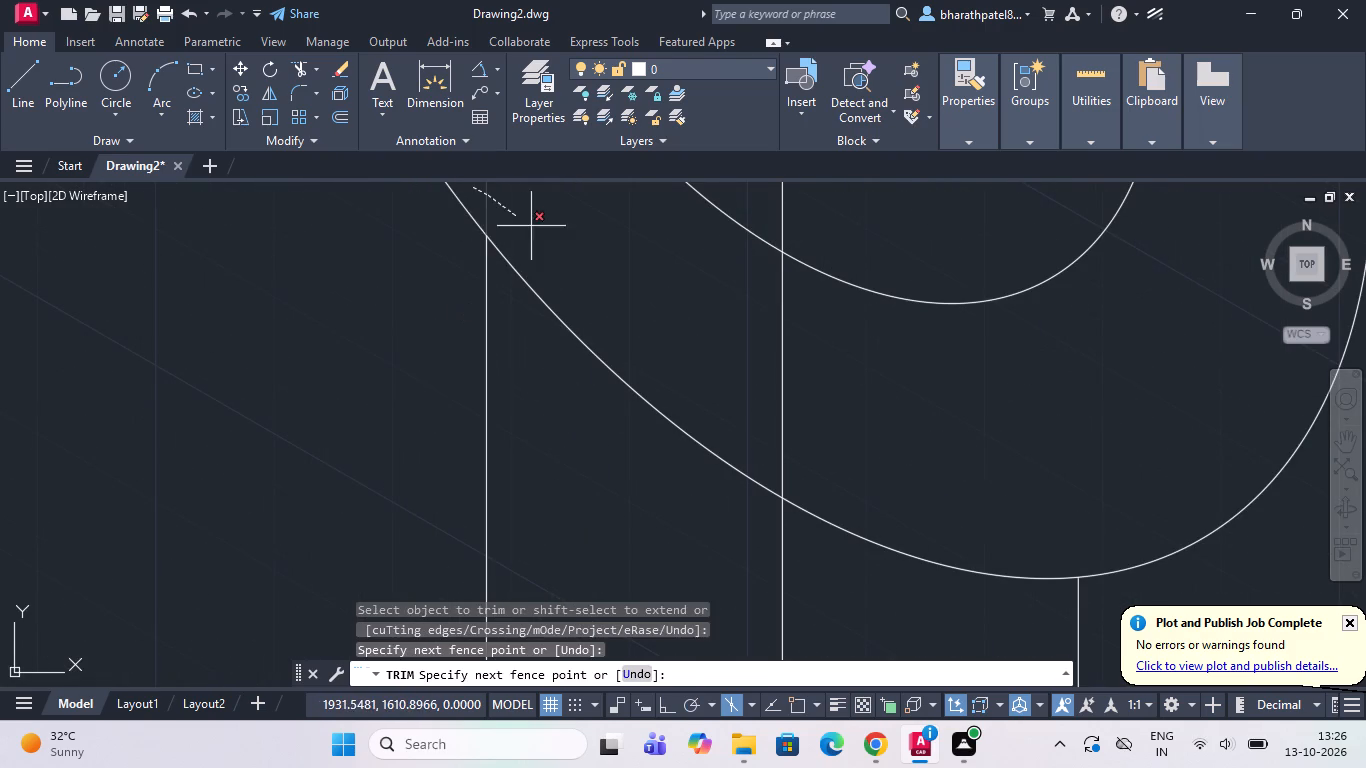
{"action": "left_click_drag", "start_coordinate": [533, 226], "coordinate": [534, 227]}
{"action": "scroll", "coordinate": [537, 237], "scroll_direction": "down", "scroll_amount": 4}
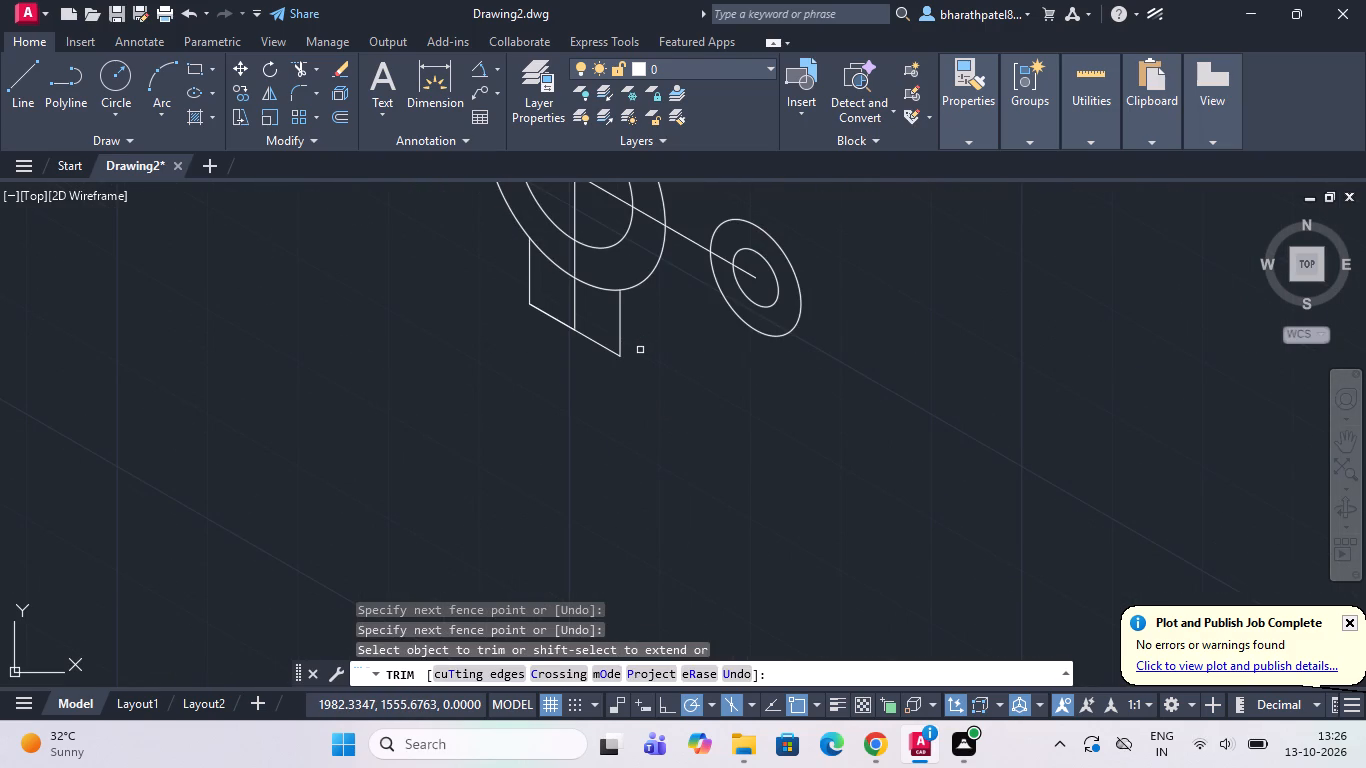
Draw a 3-unit line from the large isocircles' centre along the axis line, continue vertically down past the base edge, and end the line.
{"action": "left_click", "coordinate": [7, 87]}
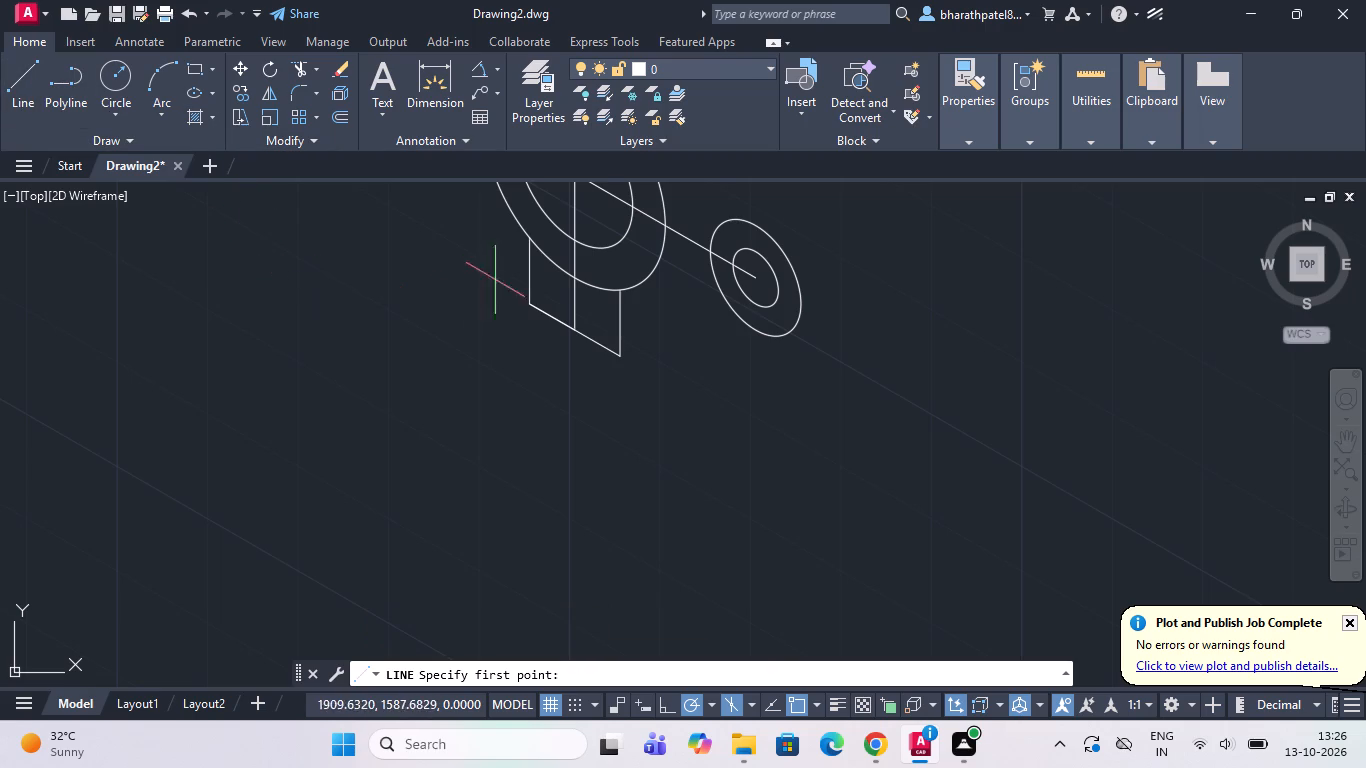
{"action": "scroll", "coordinate": [568, 247], "scroll_direction": "up", "scroll_amount": 3}
{"action": "scroll", "coordinate": [611, 381], "scroll_direction": "up", "scroll_amount": 3}
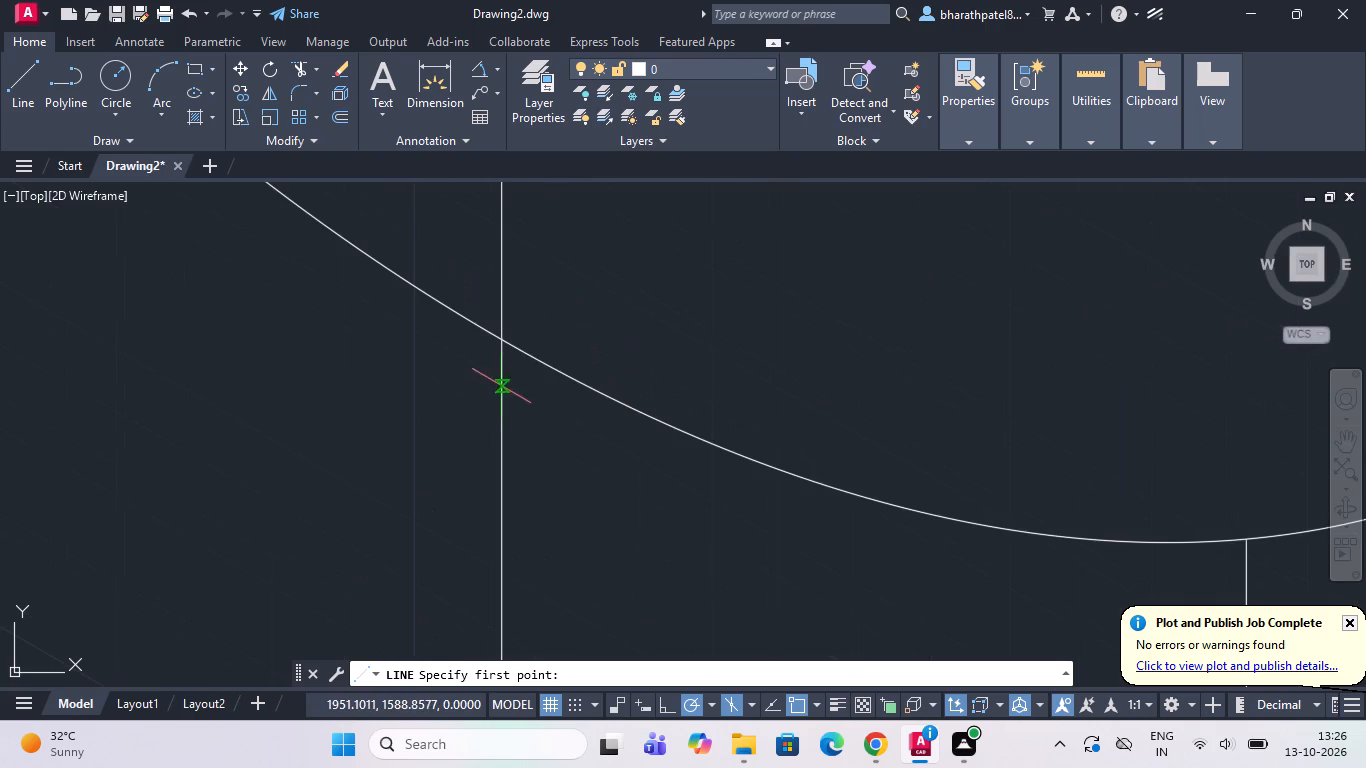
{"action": "scroll", "coordinate": [524, 416], "scroll_direction": "down", "scroll_amount": 6}
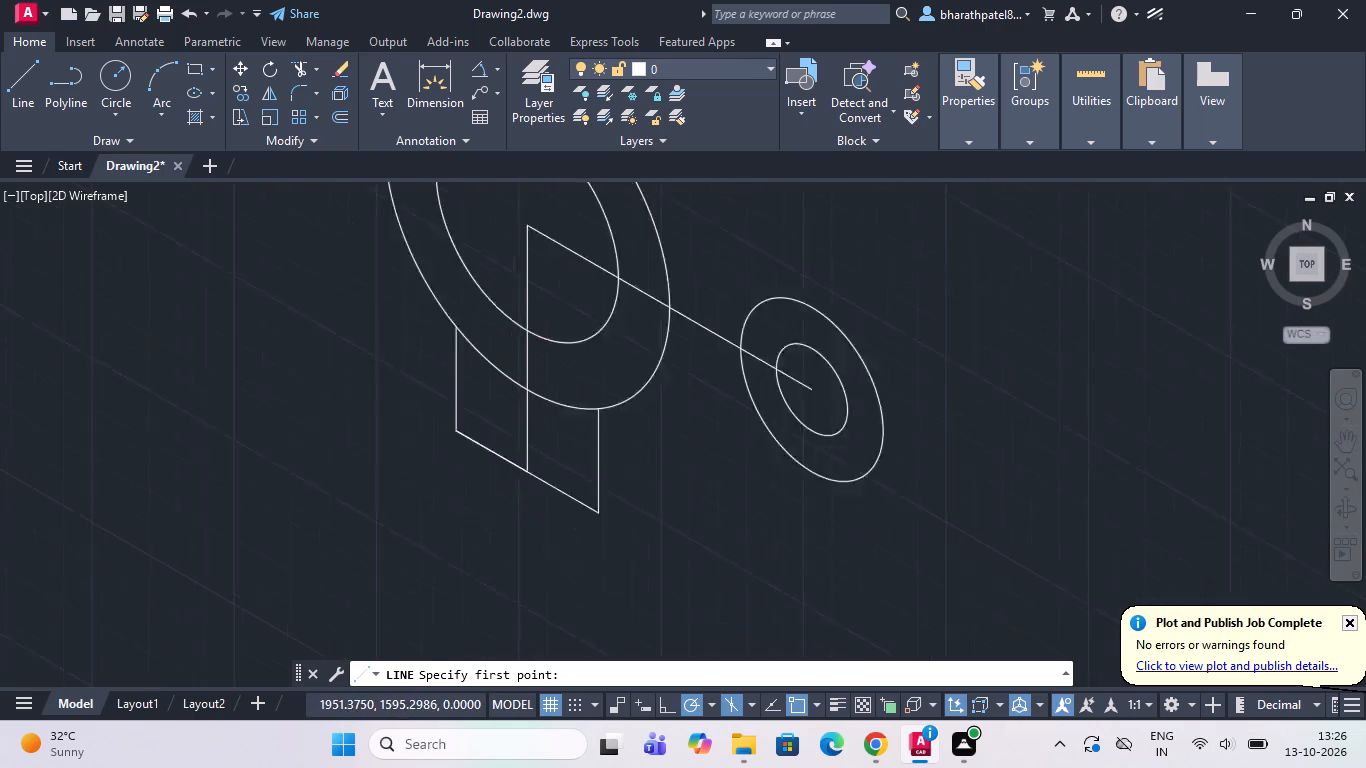
{"action": "scroll", "coordinate": [542, 294], "scroll_direction": "up", "scroll_amount": 5}
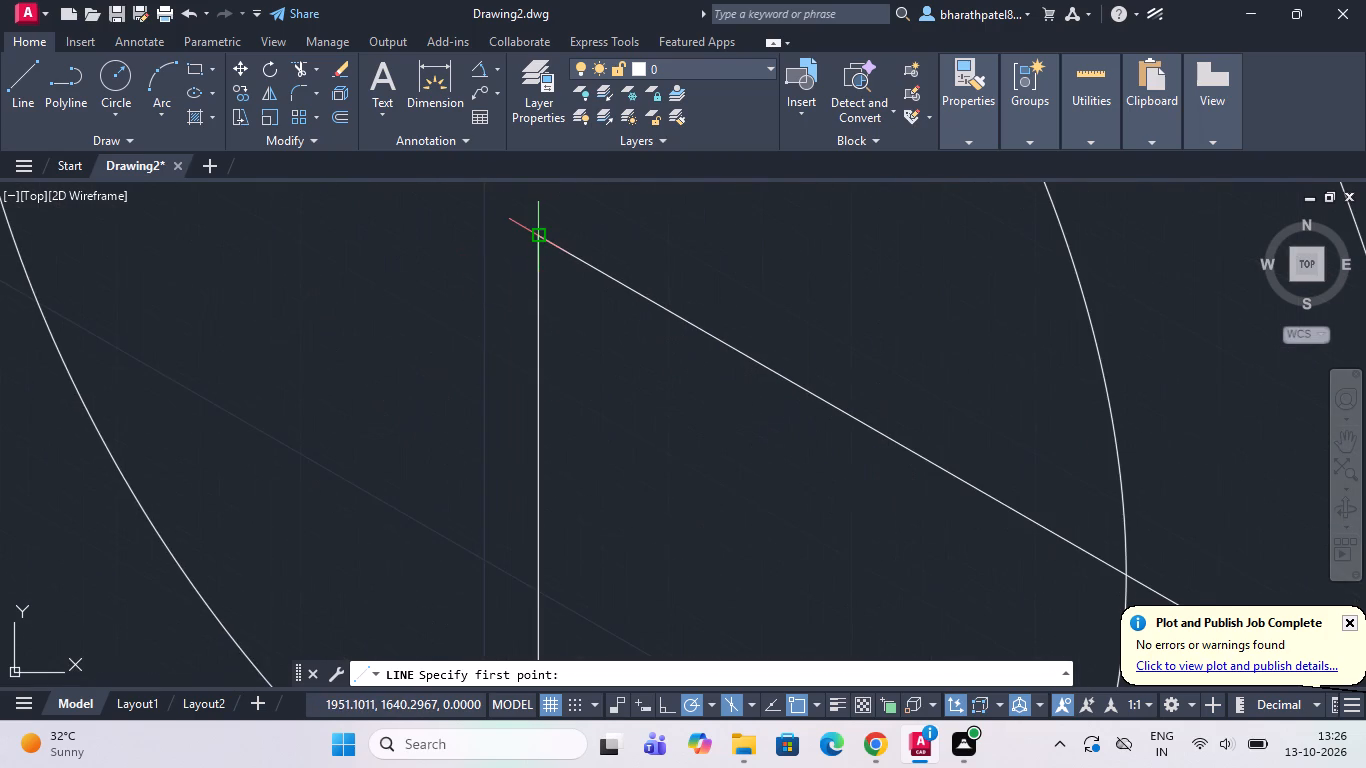
{"action": "left_click", "coordinate": [532, 232]}
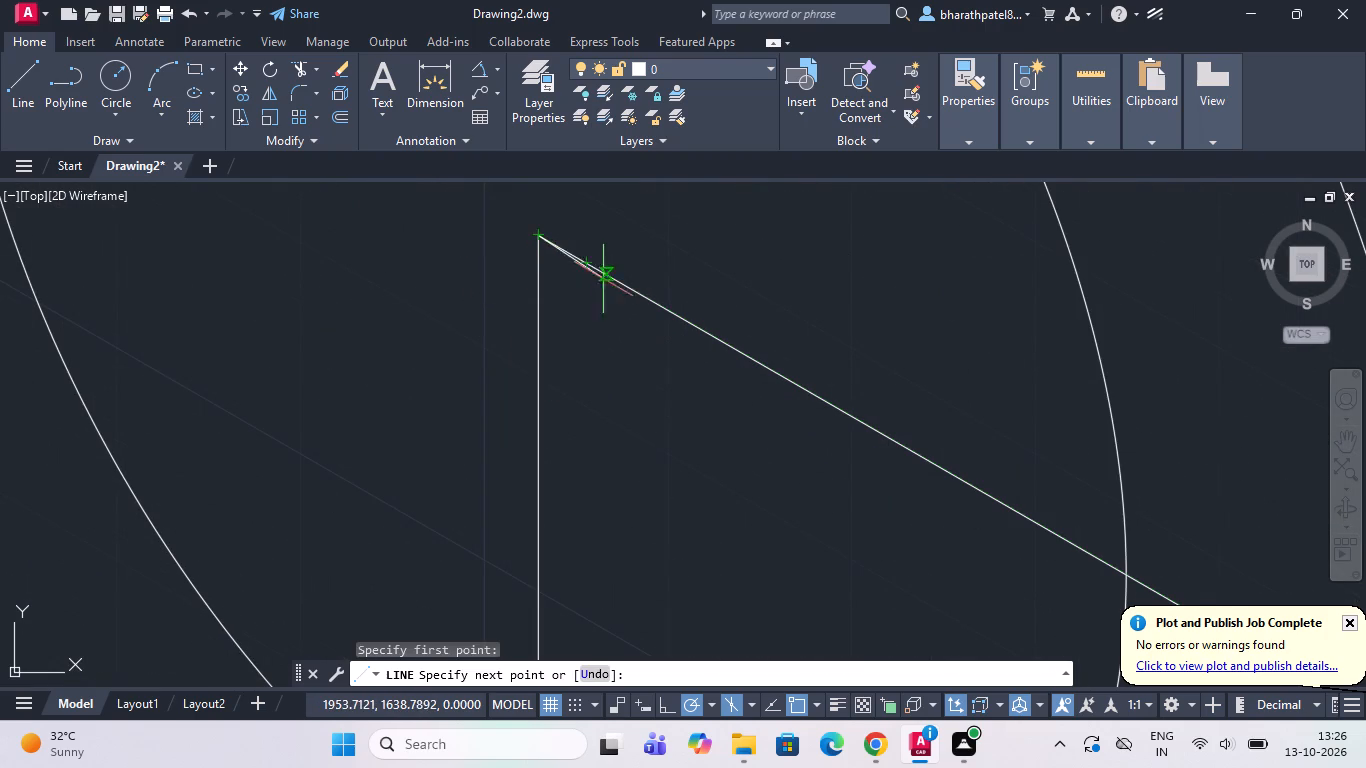
{"action": "scroll", "coordinate": [618, 281], "scroll_direction": "down", "scroll_amount": 2}
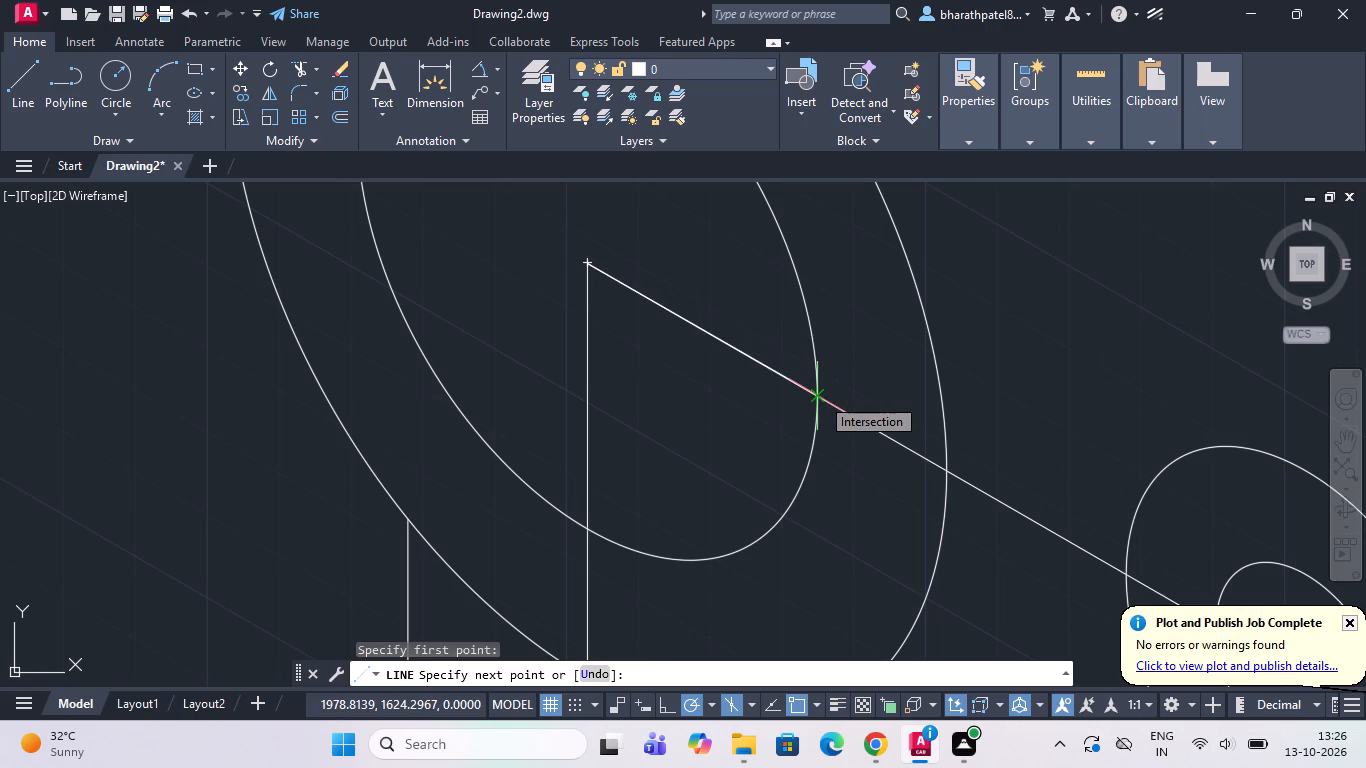
{"action": "key", "text": "3"}
{"action": "key", "text": "Return"}
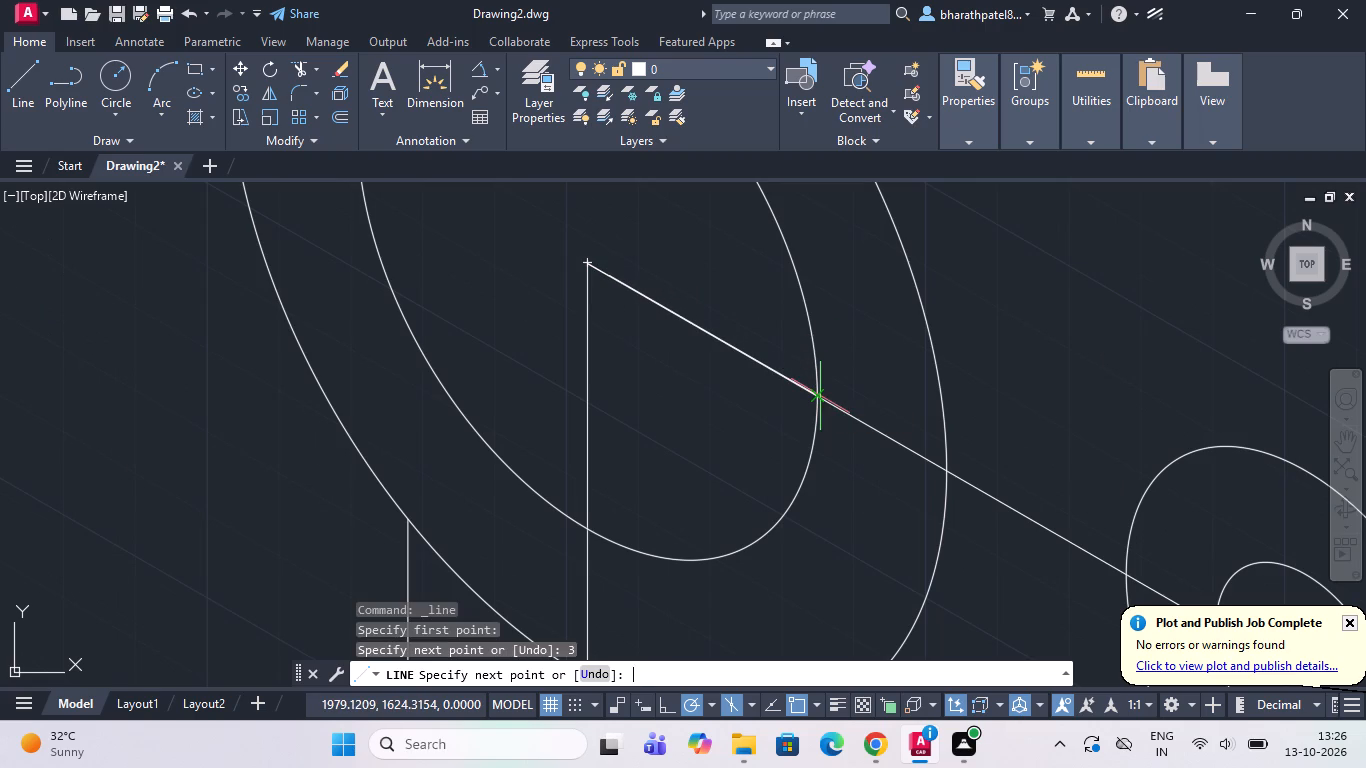
{"action": "scroll", "coordinate": [651, 355], "scroll_direction": "down", "scroll_amount": 3}
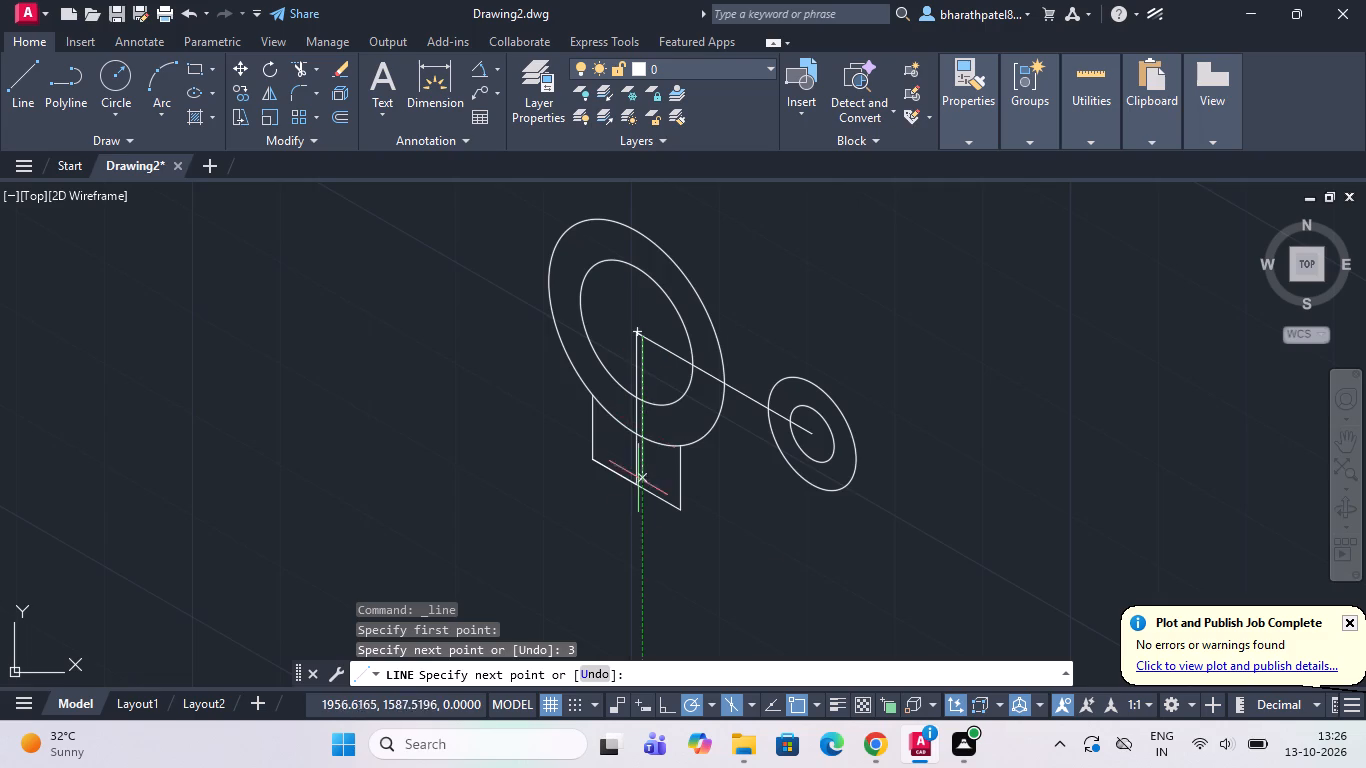
{"action": "scroll", "coordinate": [640, 564], "scroll_direction": "up", "scroll_amount": 2}
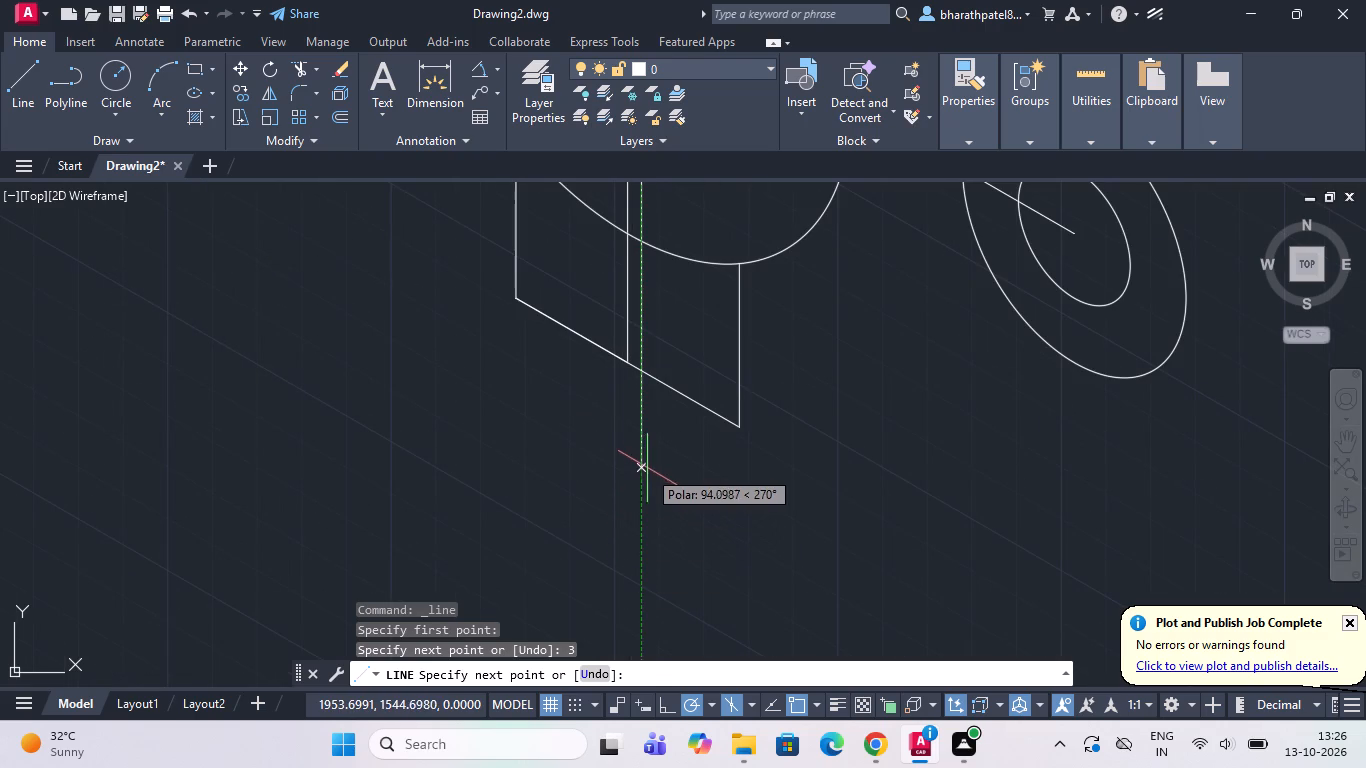
{"action": "left_click", "coordinate": [640, 450]}
{"action": "key", "text": "Escape"}
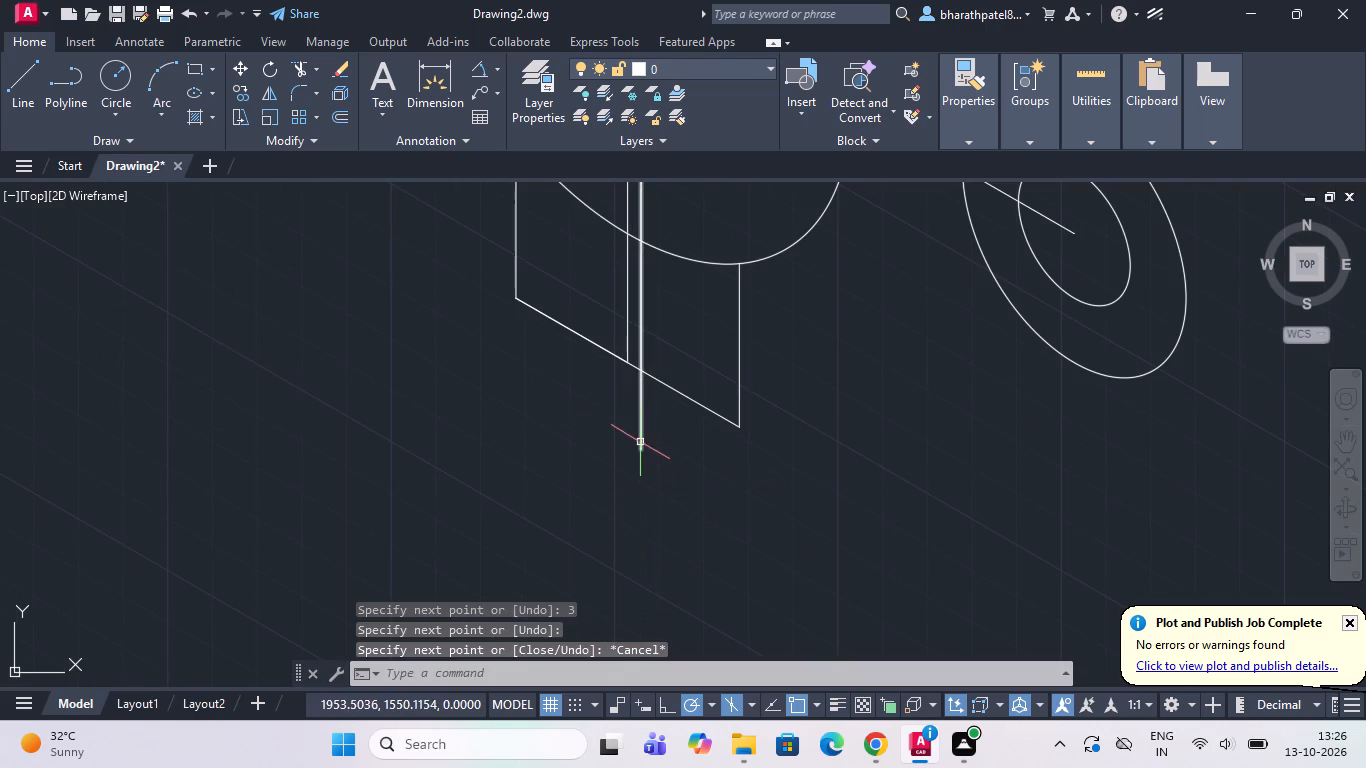
Start another line for the isometric figure.
{"action": "scroll", "coordinate": [626, 461], "scroll_direction": "down", "scroll_amount": 3}
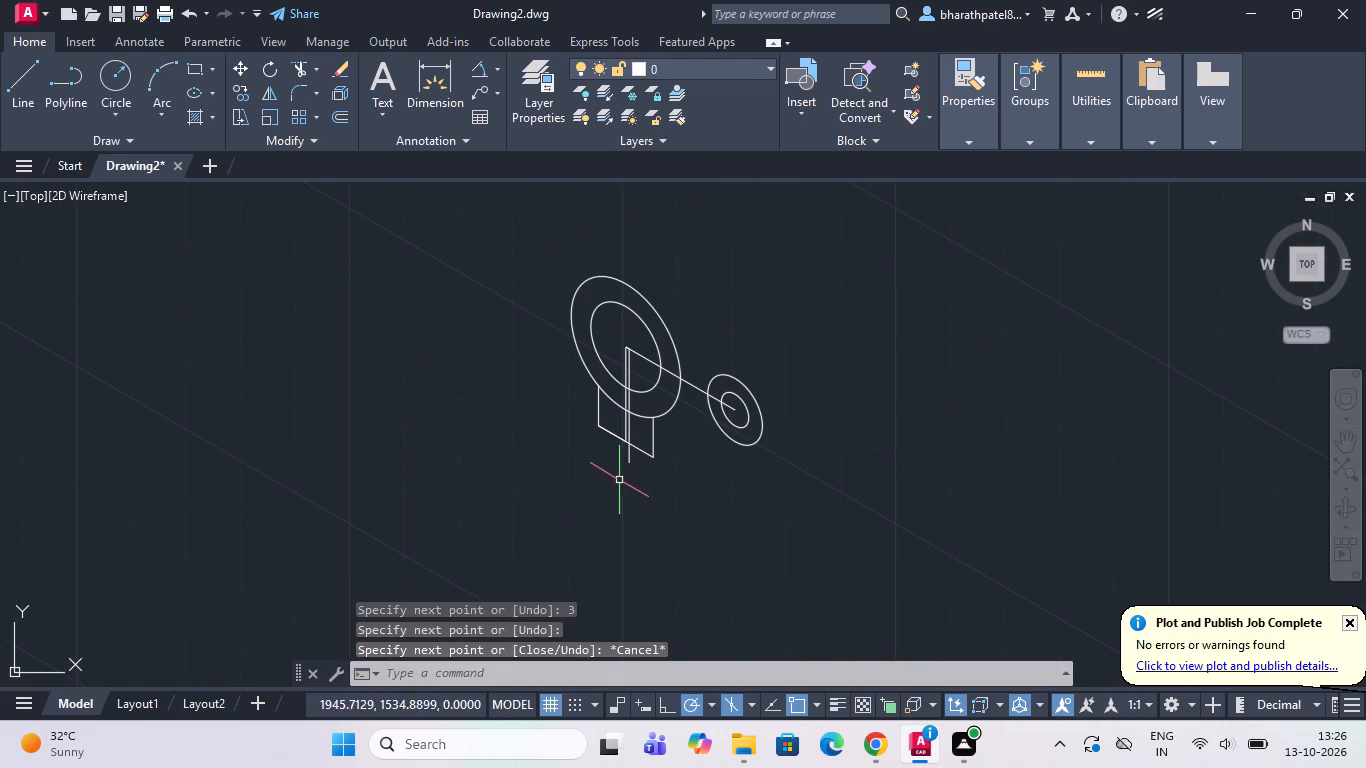
{"action": "left_click", "coordinate": [16, 83]}
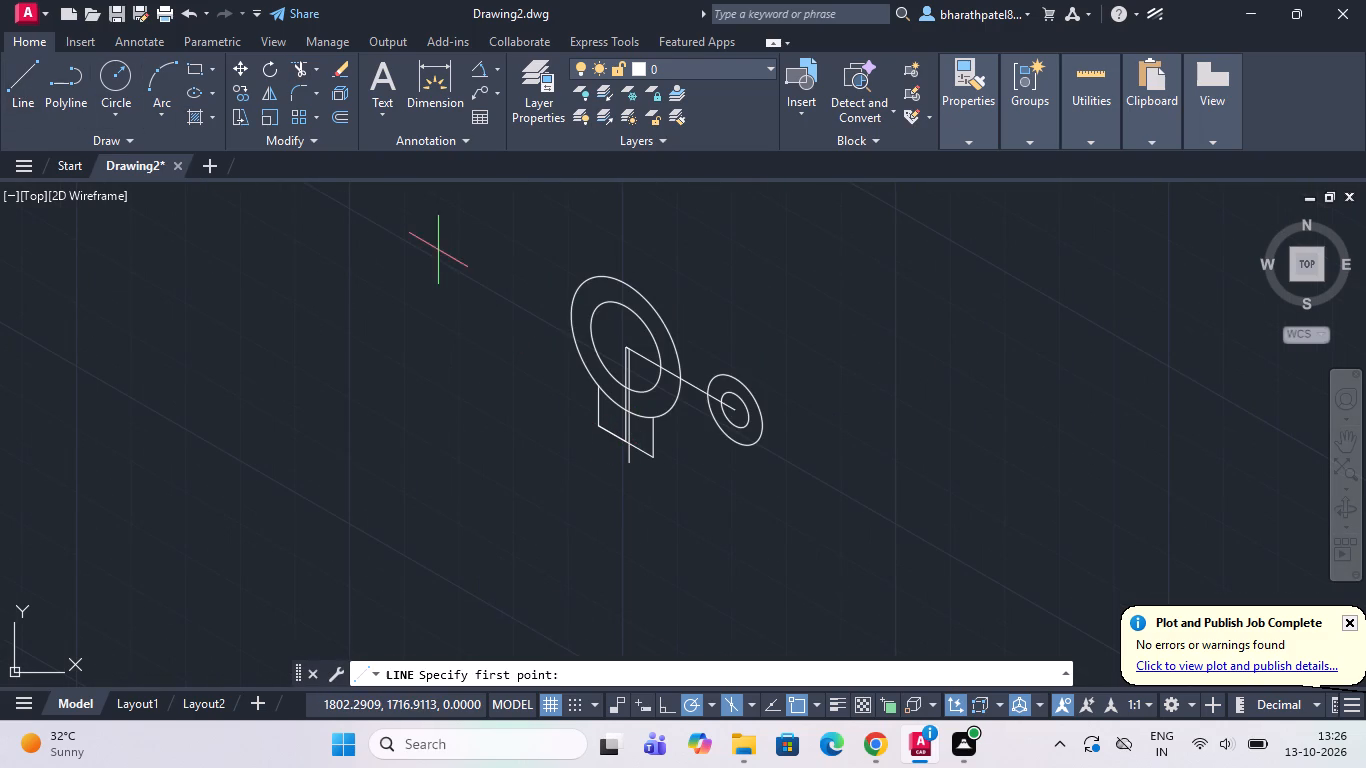
{"action": "scroll", "coordinate": [323, 304], "scroll_direction": "down", "scroll_amount": 3}
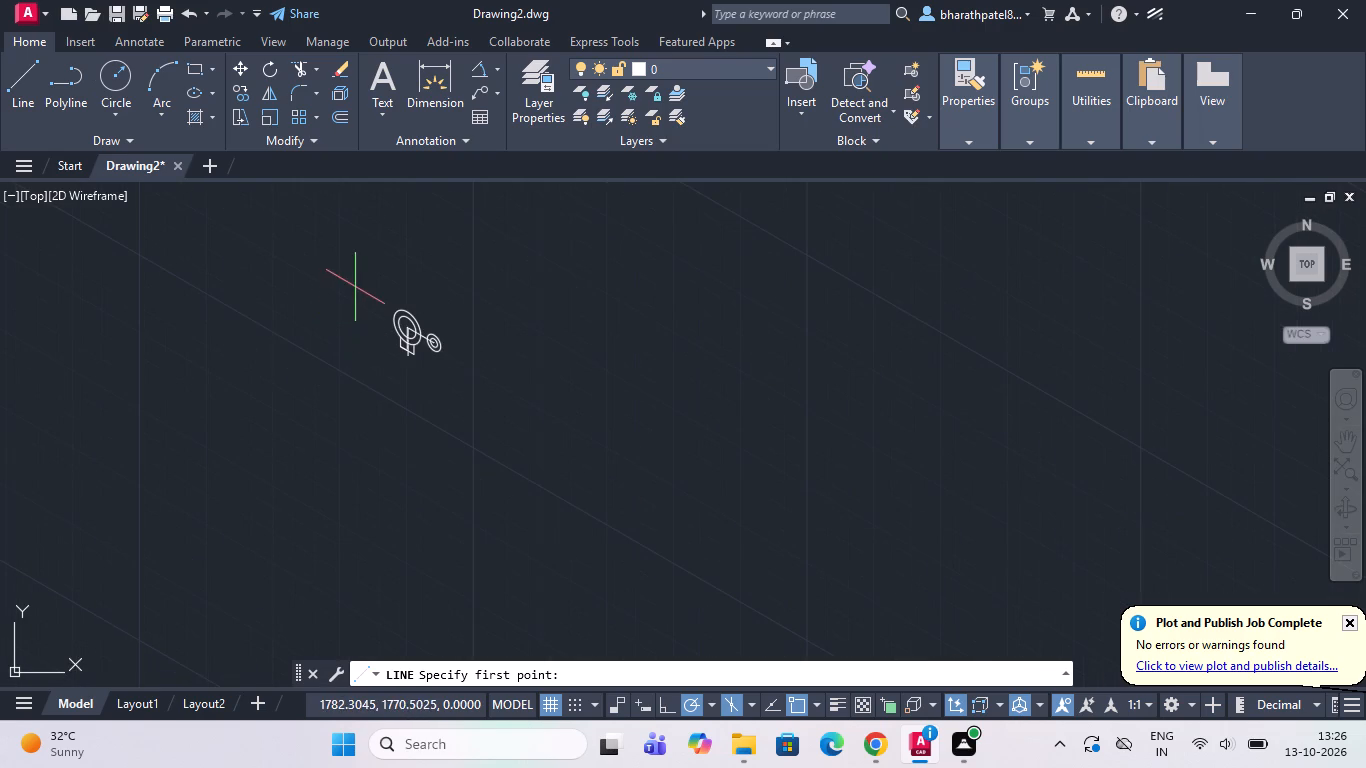
{"action": "scroll", "coordinate": [356, 281], "scroll_direction": "up", "scroll_amount": 2}
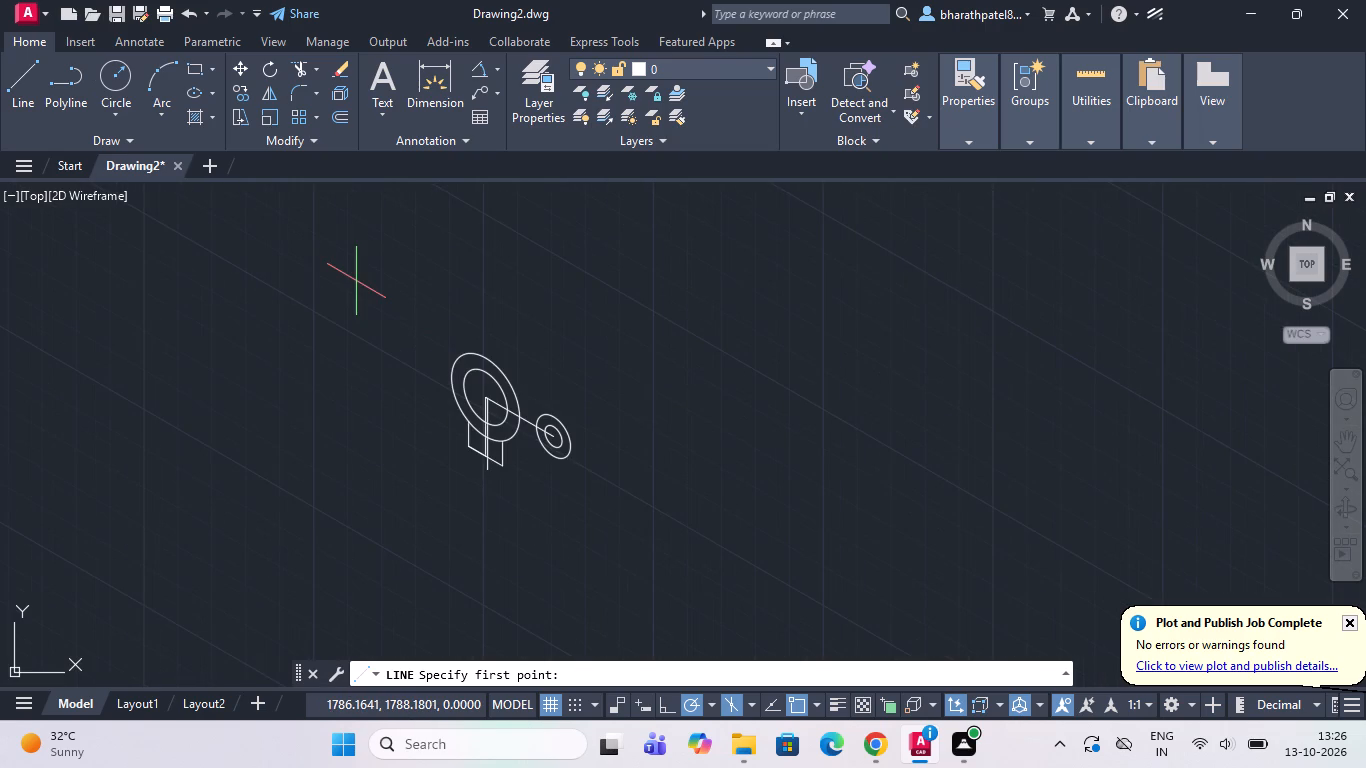
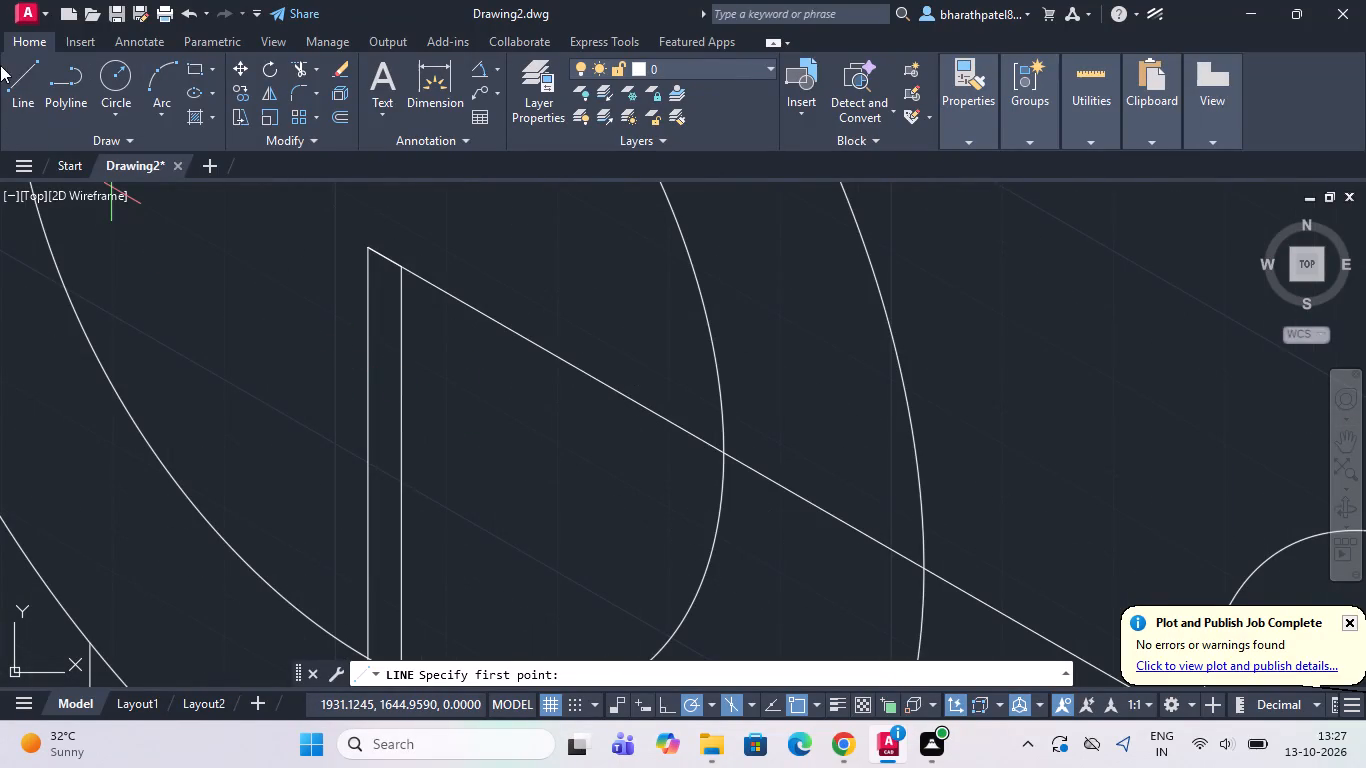
Draw a 3-unit line from the large isocircles' centre at 150°, continue vertically down past the base edge, and end the line.
{"action": "left_click", "coordinate": [23, 95]}
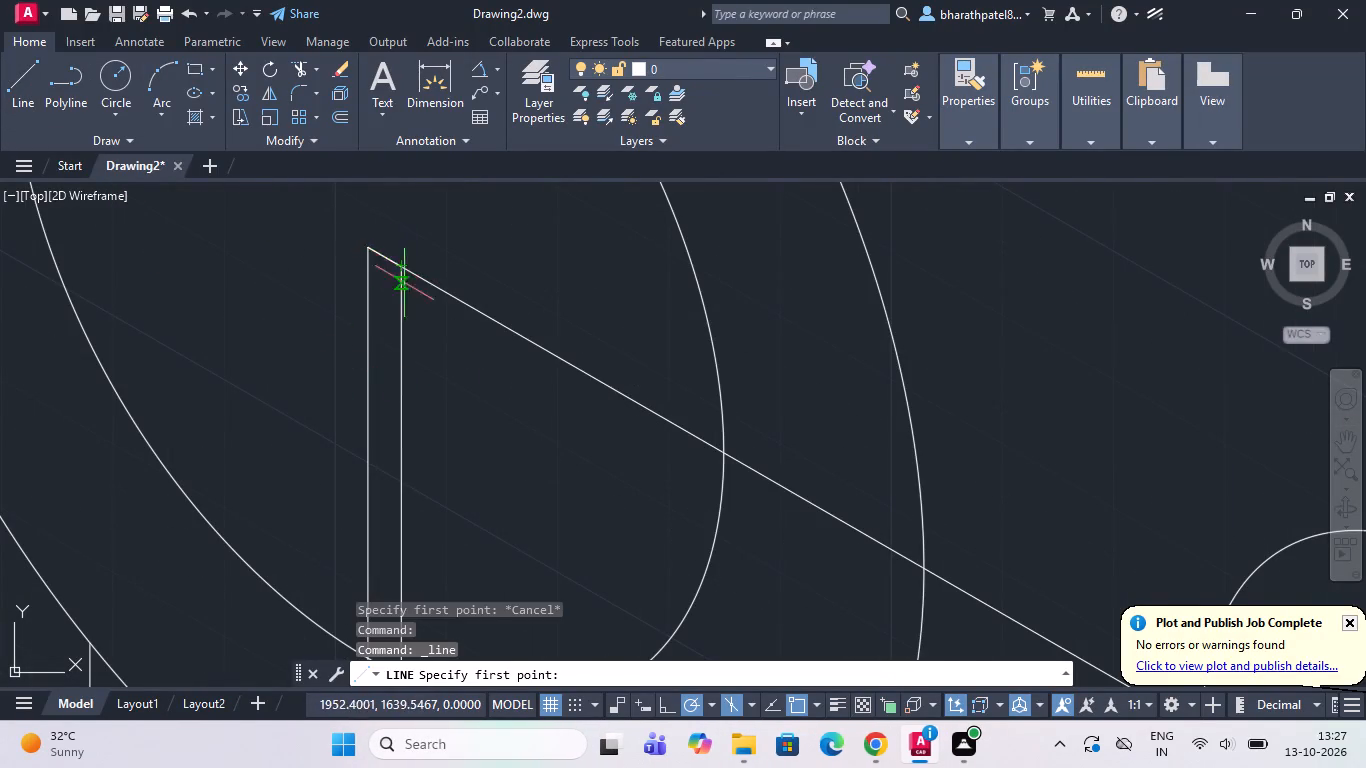
{"action": "scroll", "coordinate": [480, 348], "scroll_direction": "down", "scroll_amount": 3}
{"action": "scroll", "coordinate": [436, 336], "scroll_direction": "up", "scroll_amount": 3}
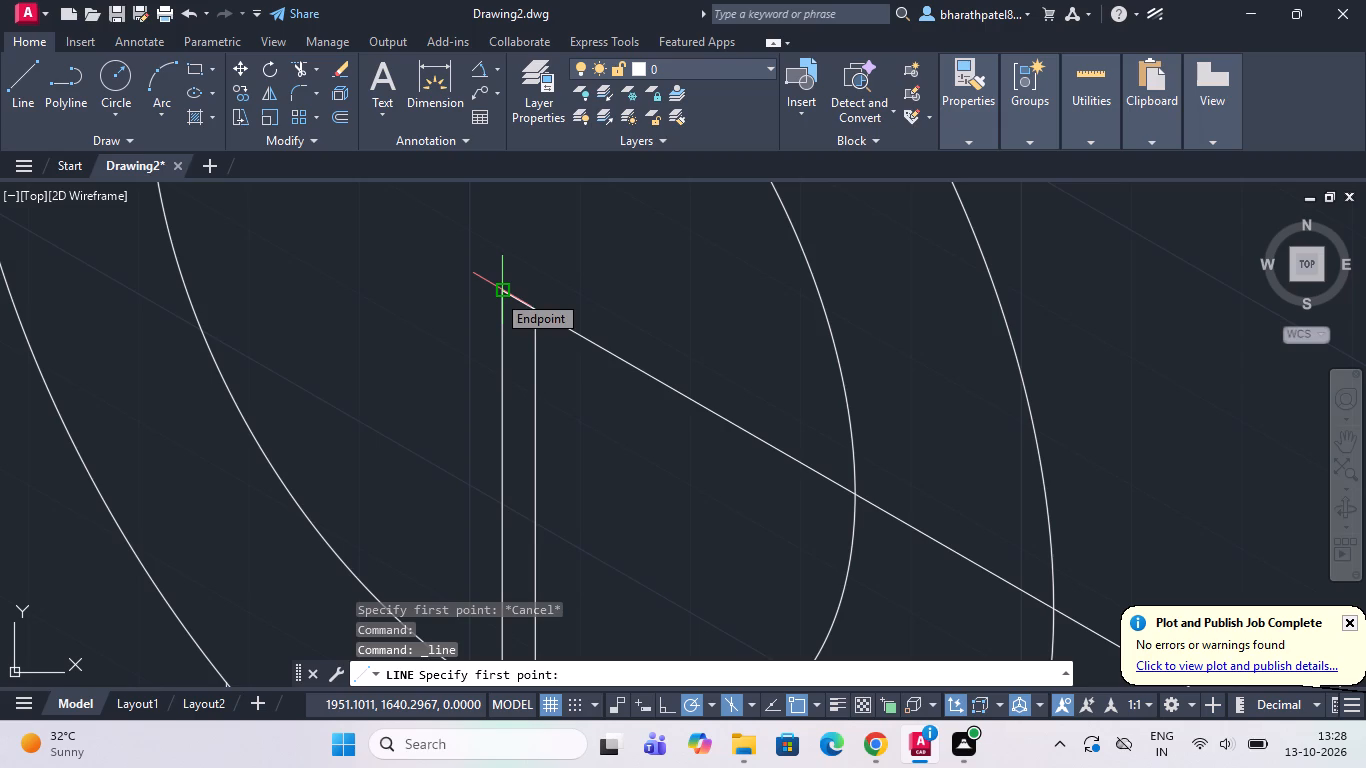
{"action": "scroll", "coordinate": [496, 293], "scroll_direction": "up", "scroll_amount": 2}
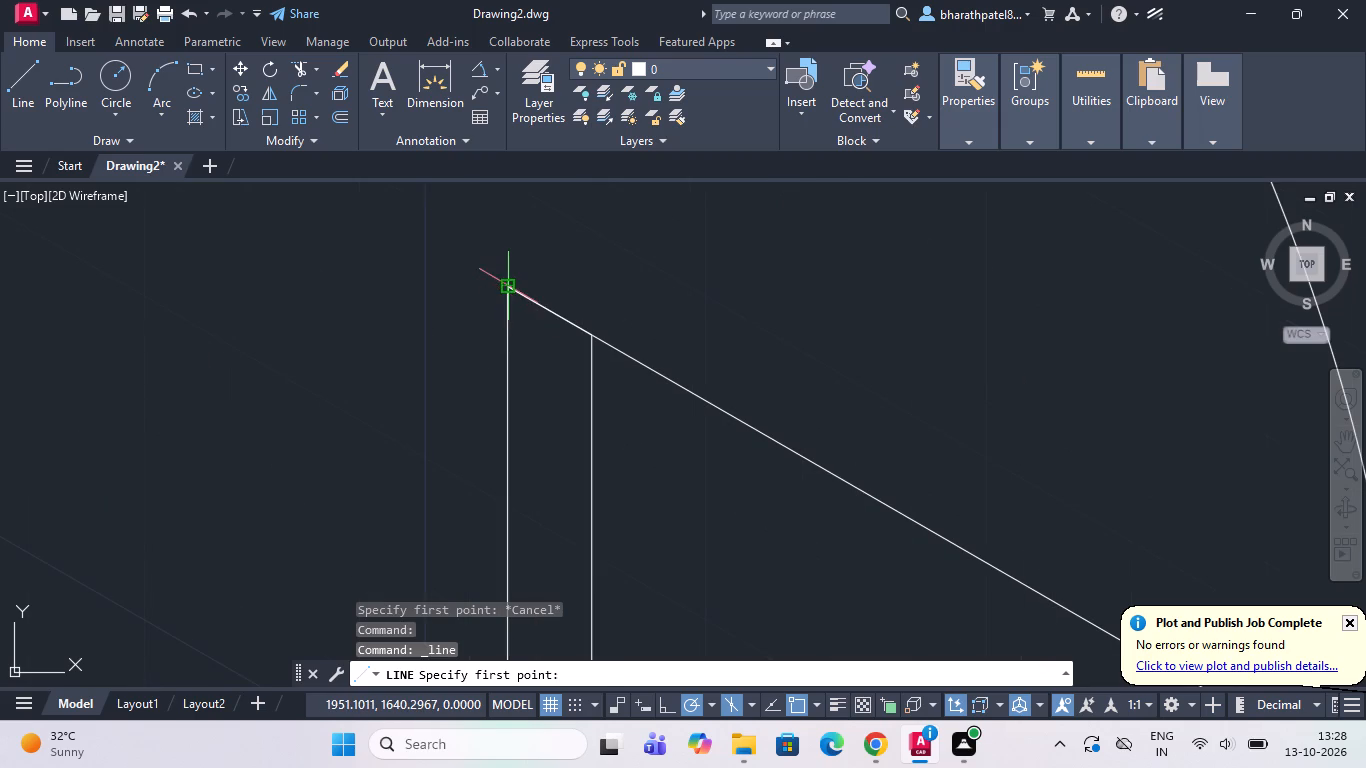
{"action": "left_click", "coordinate": [509, 289]}
{"action": "scroll", "coordinate": [510, 288], "scroll_direction": "down", "scroll_amount": 5}
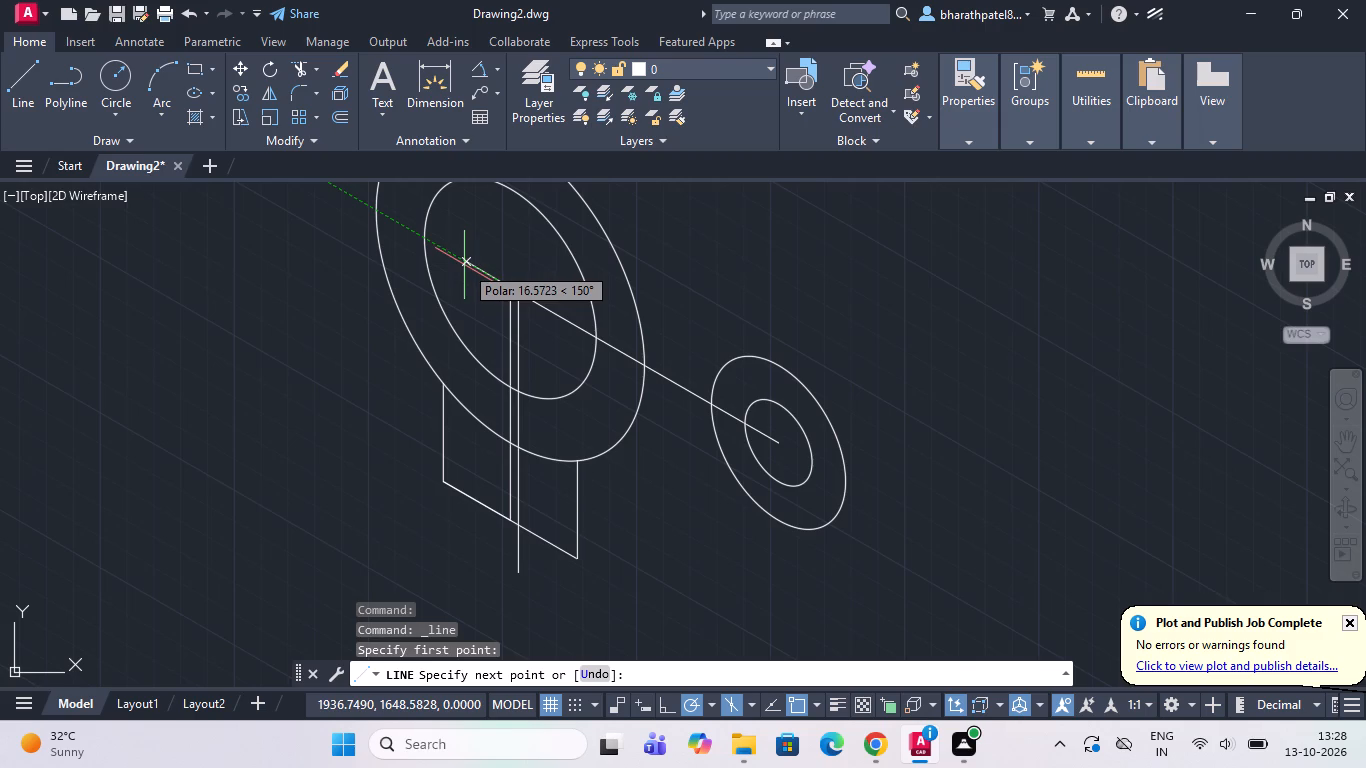
{"action": "key", "text": "3"}
{"action": "key", "text": "Return"}
{"action": "scroll", "coordinate": [464, 265], "scroll_direction": "down", "scroll_amount": 3}
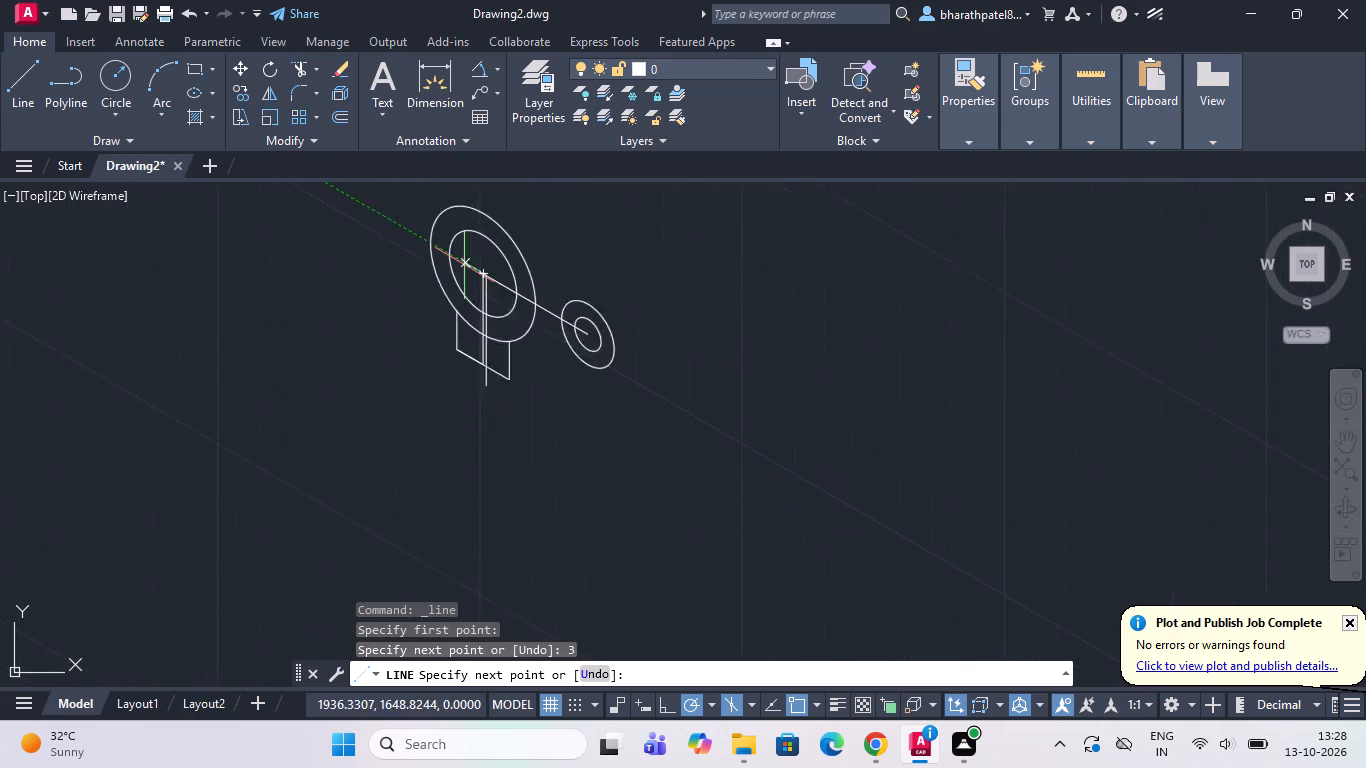
{"action": "scroll", "coordinate": [452, 329], "scroll_direction": "up", "scroll_amount": 4}
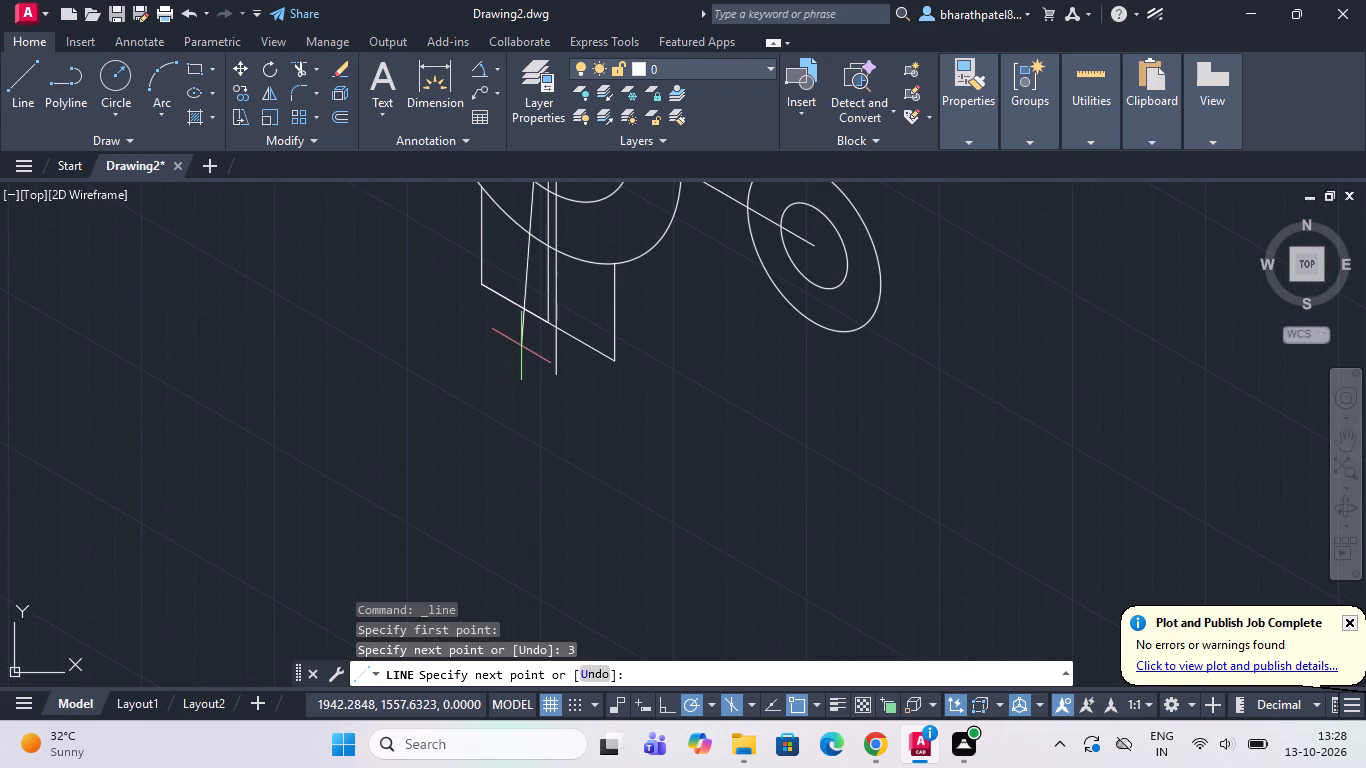
{"action": "left_click", "coordinate": [537, 344]}
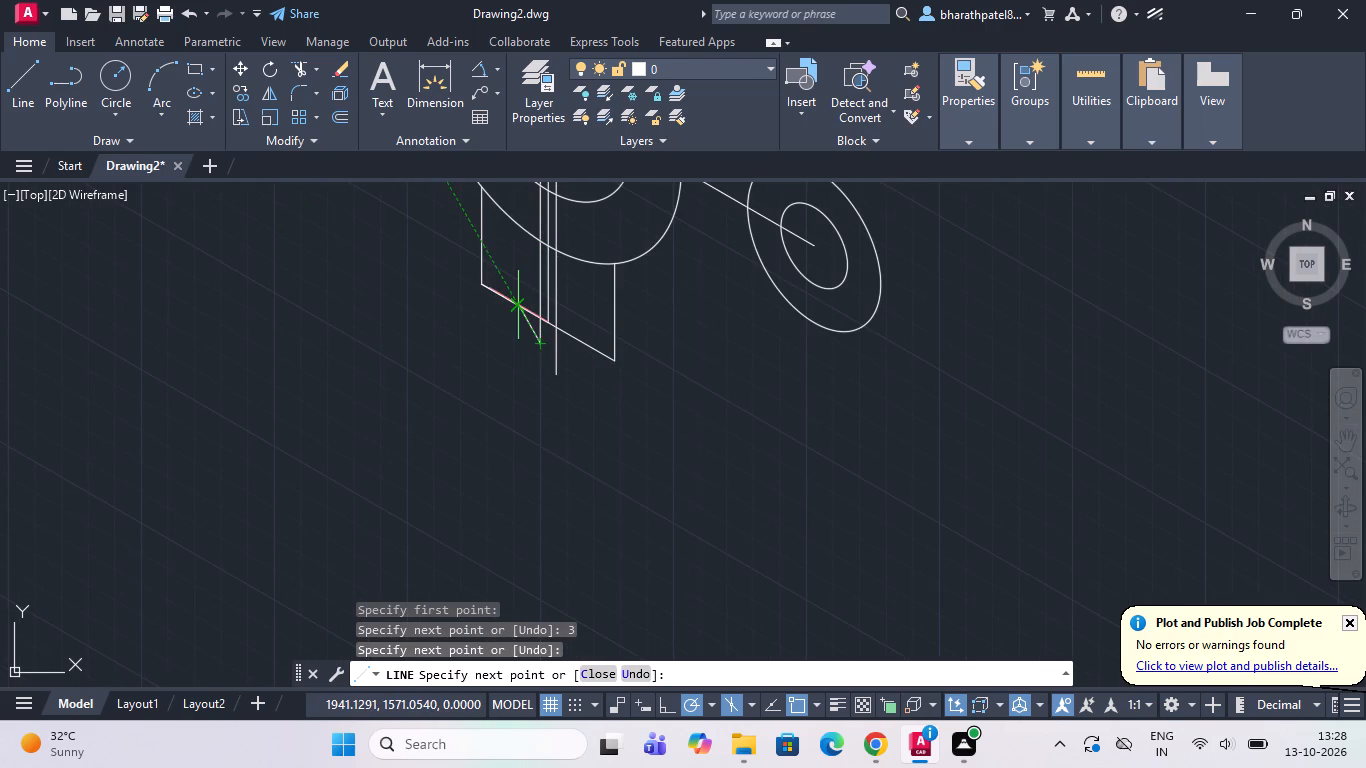
{"action": "key", "text": "Escape"}
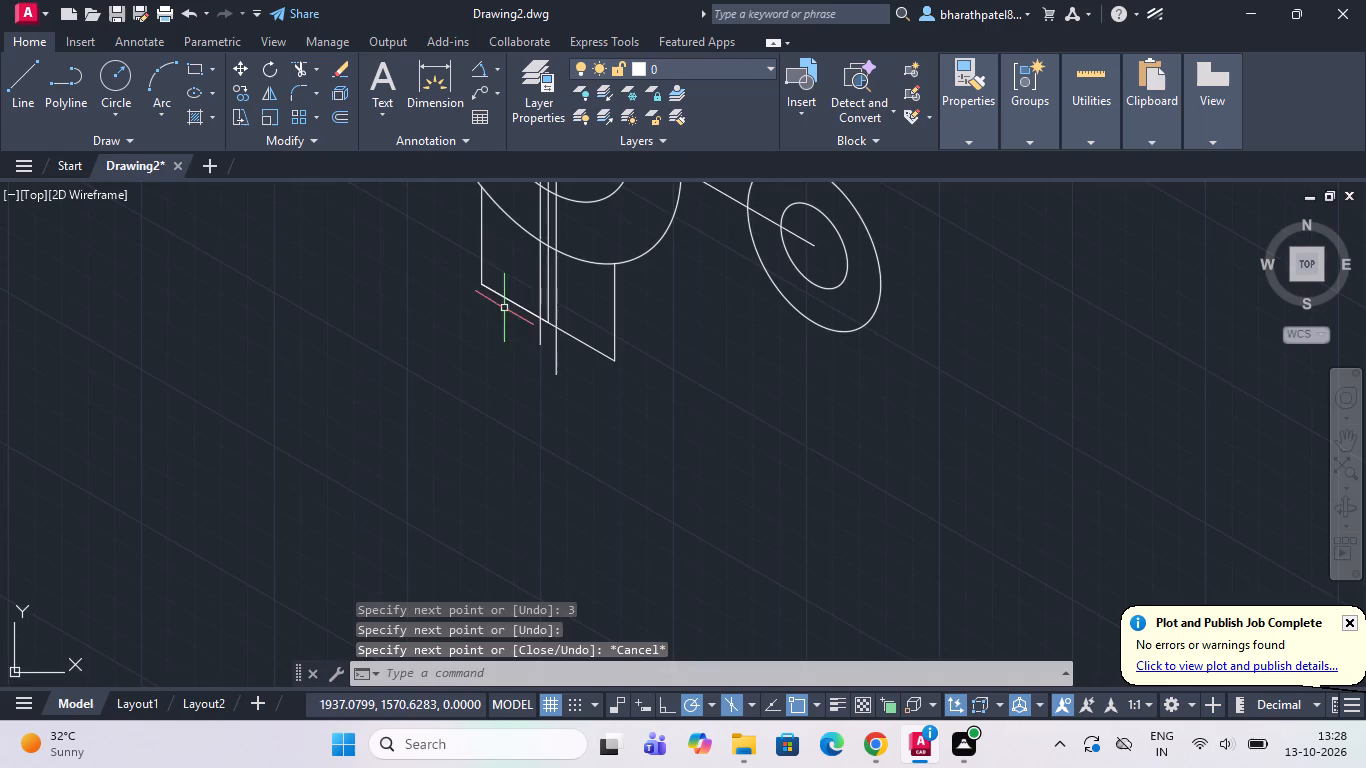
Draw a line at 30° from where the right rib line meets the inner large isocircle to just past that isocircle's far side.
{"action": "scroll", "coordinate": [504, 366], "scroll_direction": "down", "scroll_amount": 3}
{"action": "scroll", "coordinate": [517, 301], "scroll_direction": "up", "scroll_amount": 4}
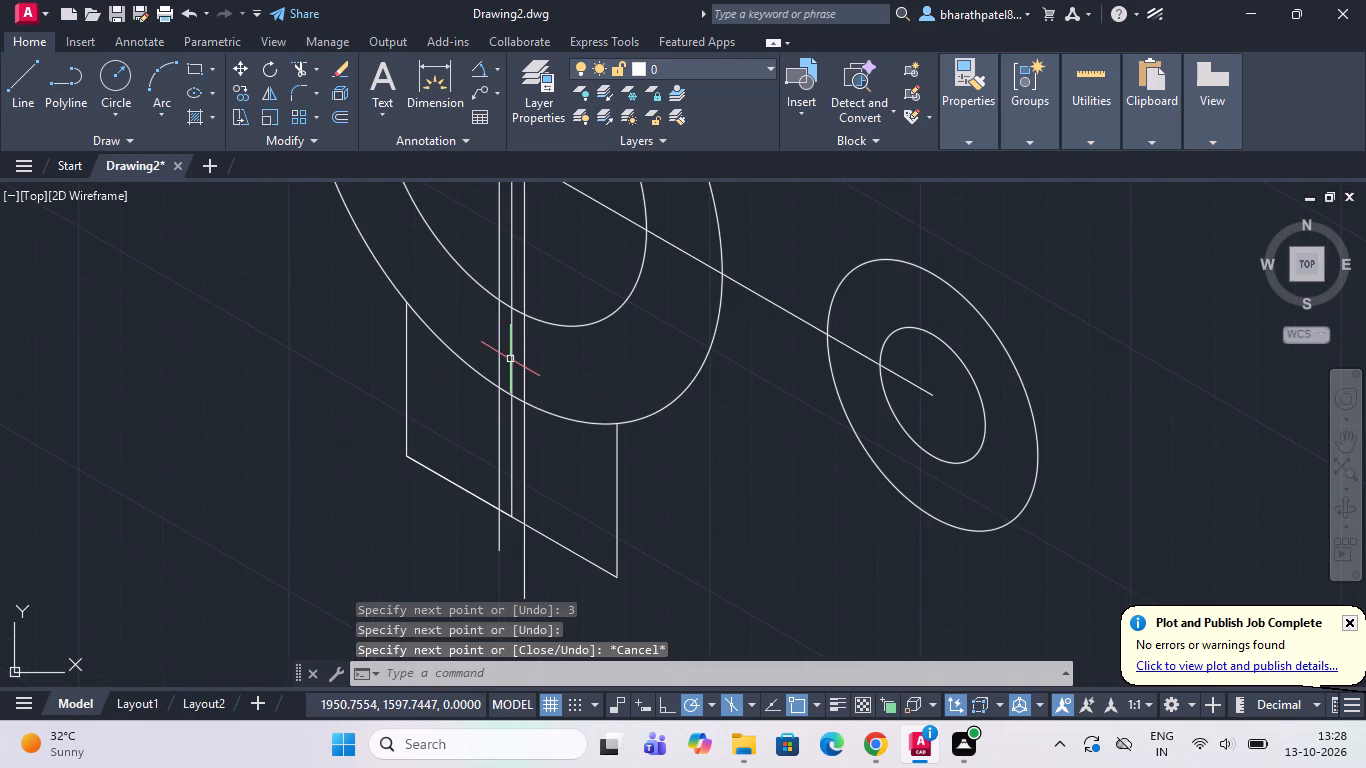
{"action": "scroll", "coordinate": [499, 363], "scroll_direction": "down", "scroll_amount": 1}
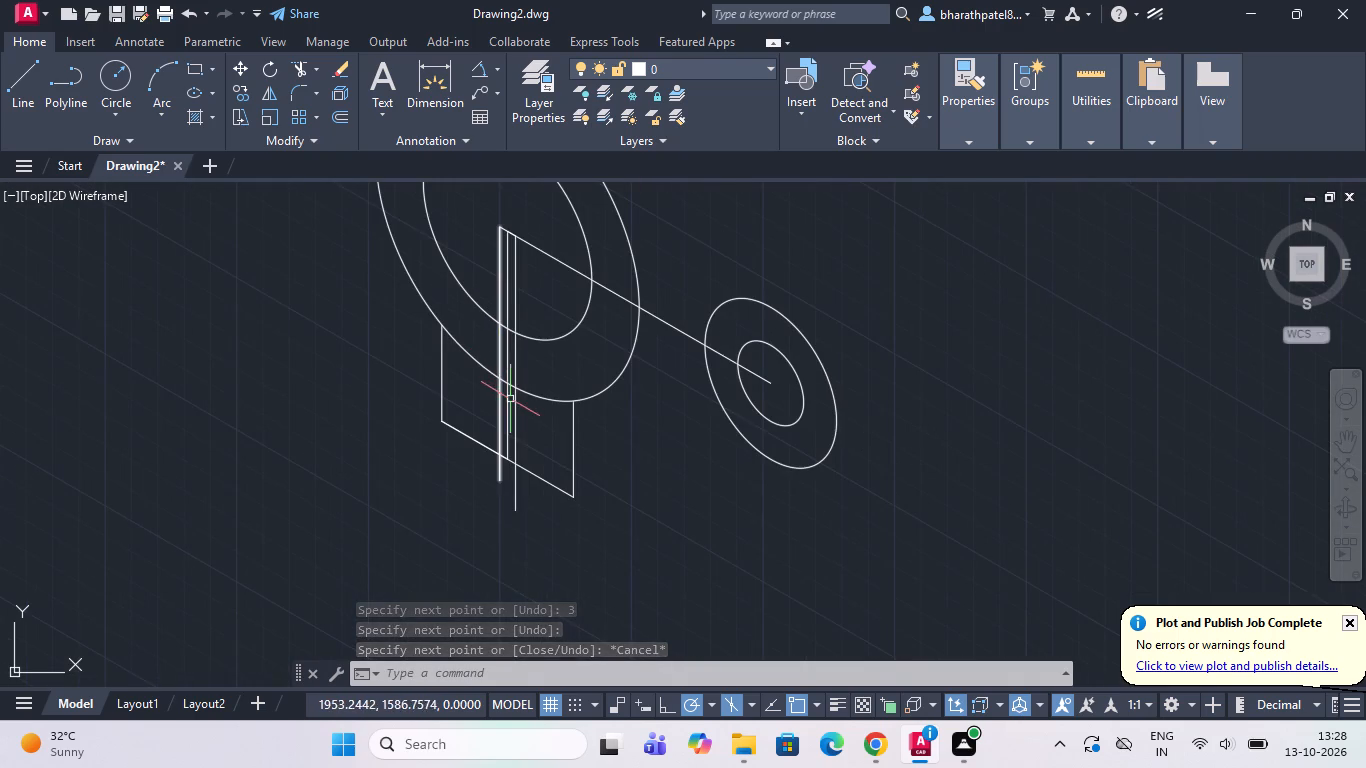
{"action": "scroll", "coordinate": [509, 395], "scroll_direction": "up", "scroll_amount": 1}
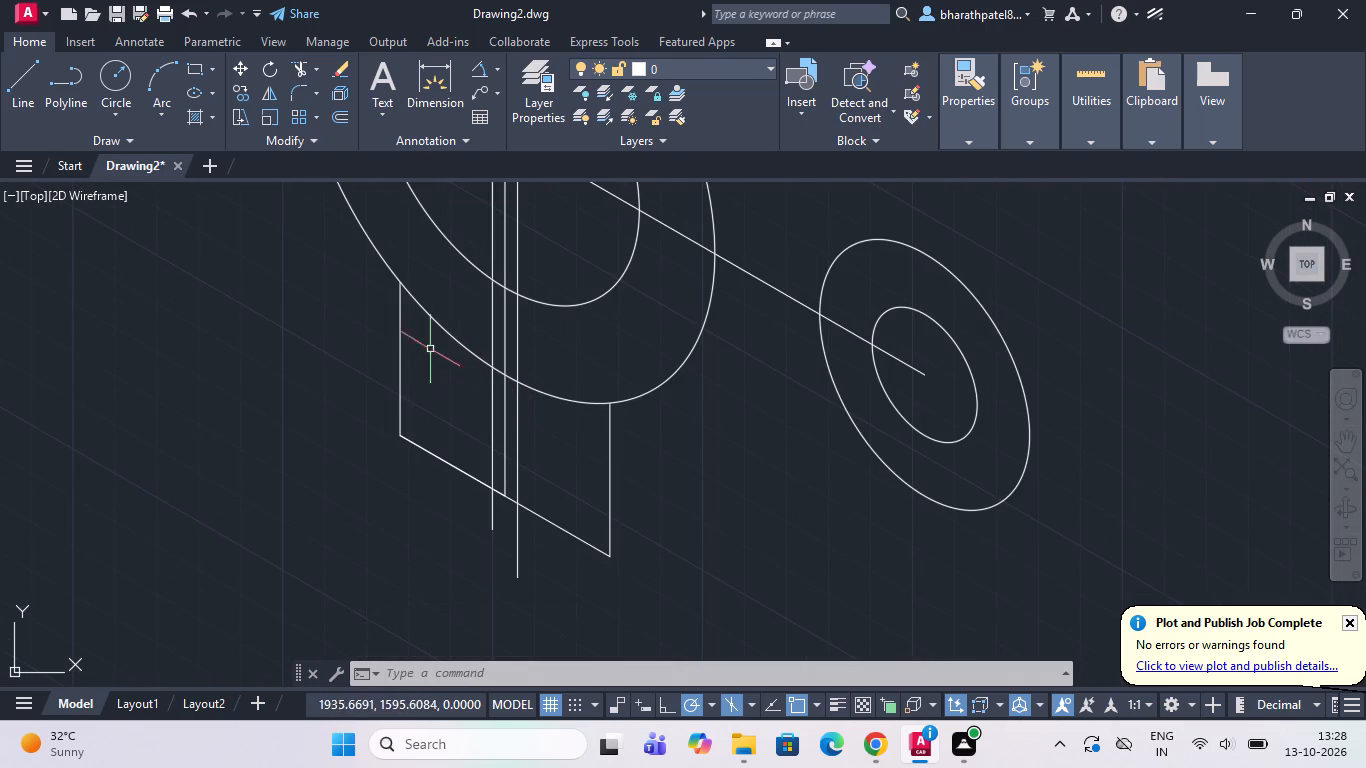
{"action": "left_click", "coordinate": [2, 83]}
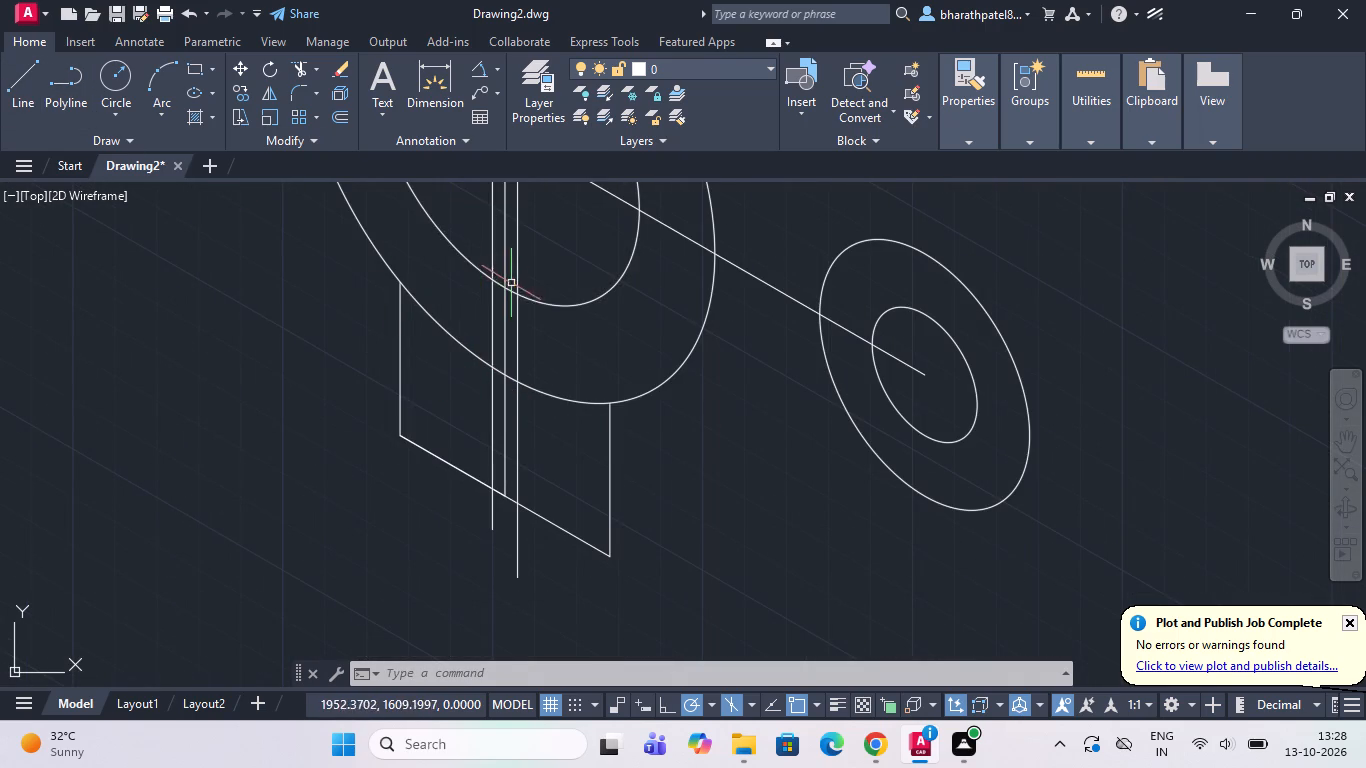
{"action": "left_click", "coordinate": [21, 77]}
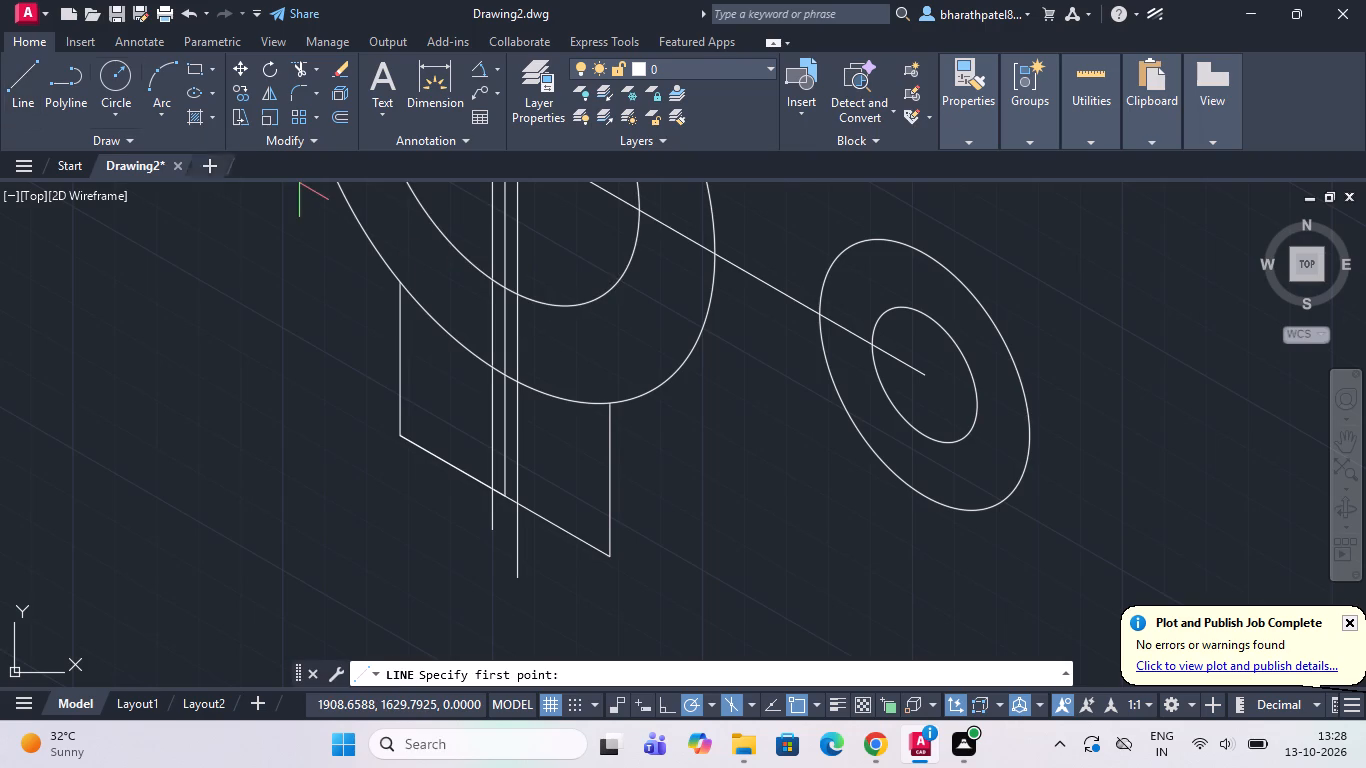
{"action": "left_click", "coordinate": [520, 296]}
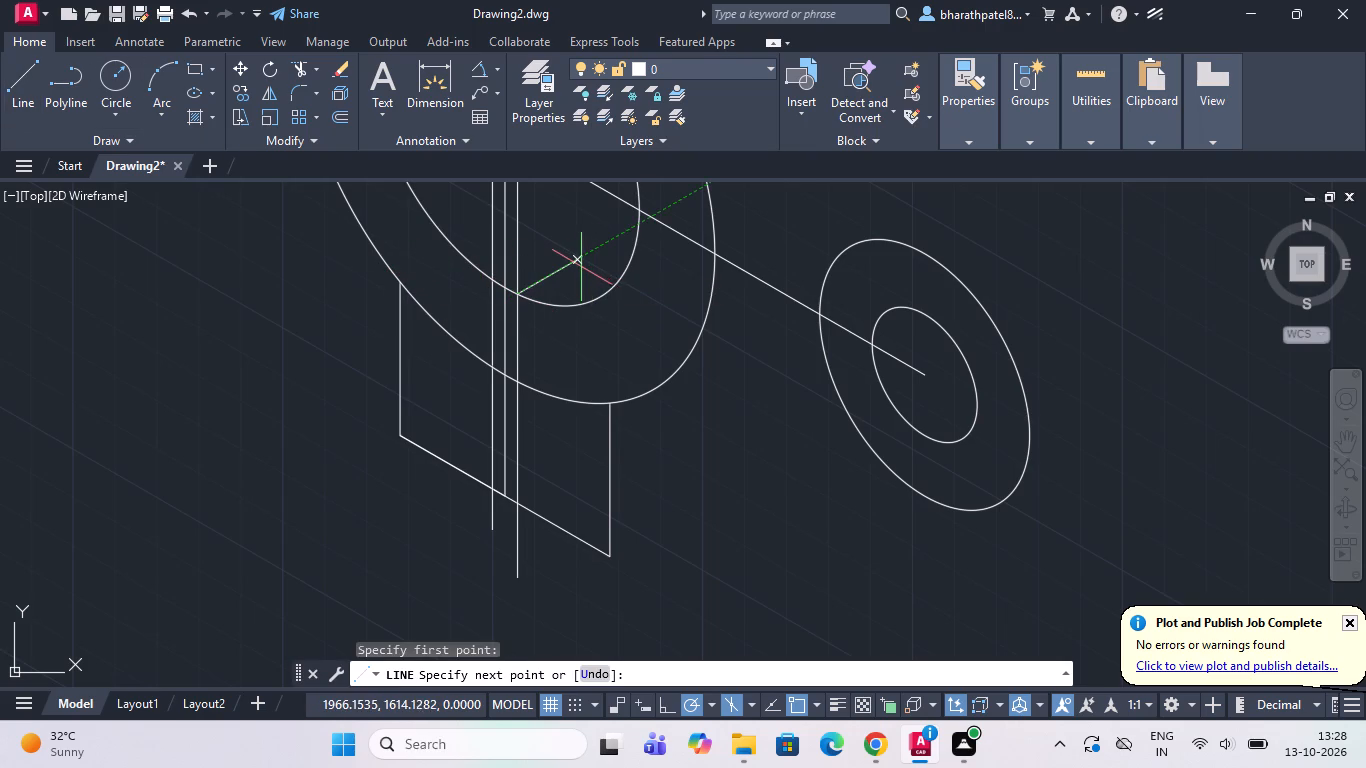
{"action": "scroll", "coordinate": [578, 271], "scroll_direction": "down", "scroll_amount": 2}
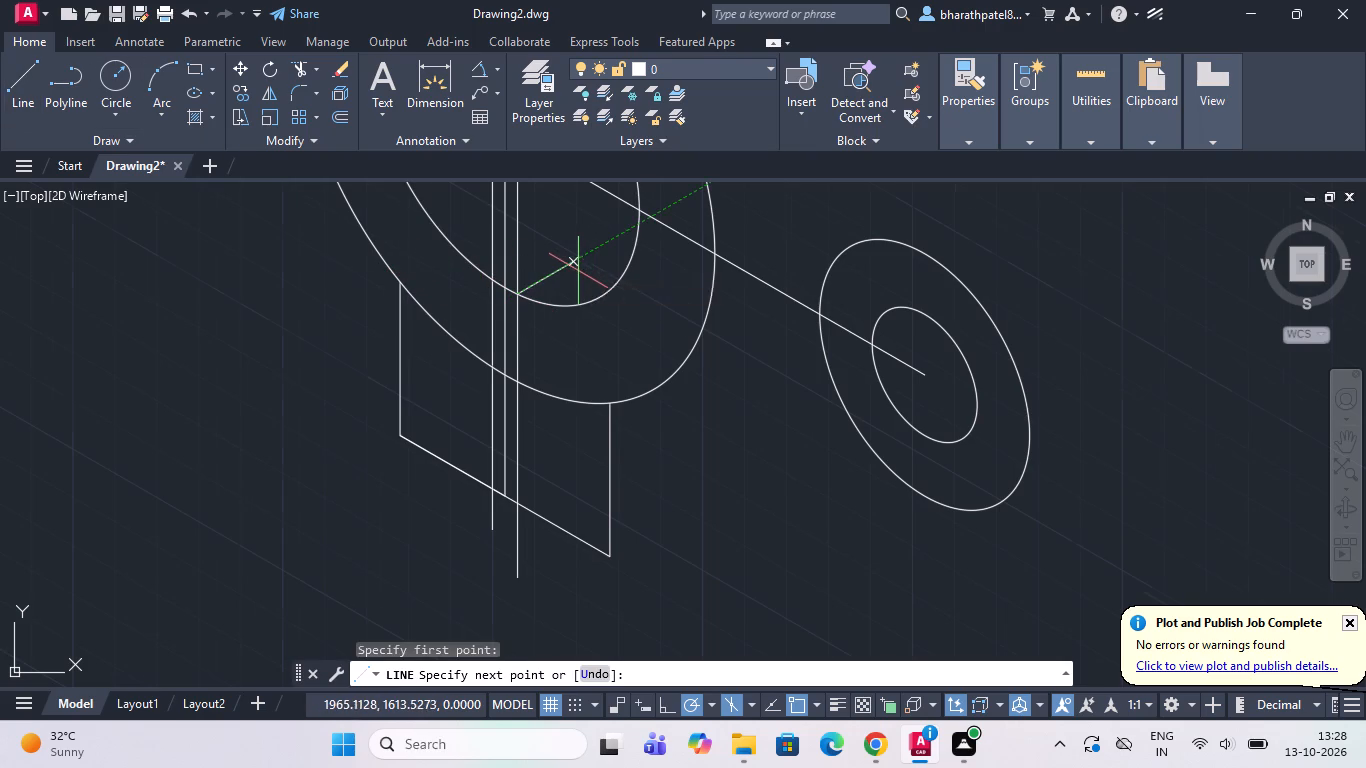
{"action": "scroll", "coordinate": [578, 266], "scroll_direction": "up", "scroll_amount": 2}
{"action": "scroll", "coordinate": [587, 259], "scroll_direction": "down", "scroll_amount": 3}
{"action": "scroll", "coordinate": [609, 231], "scroll_direction": "up", "scroll_amount": 1}
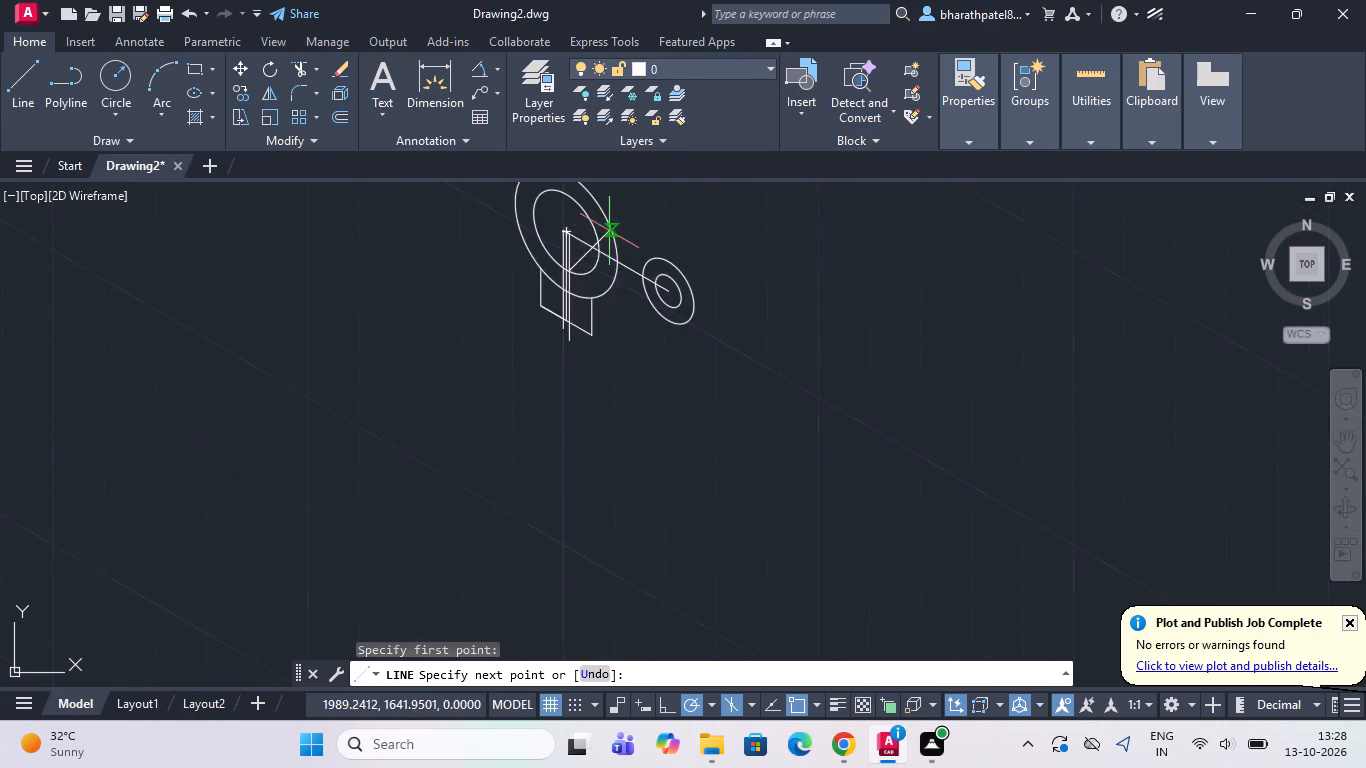
{"action": "scroll", "coordinate": [609, 231], "scroll_direction": "up", "scroll_amount": 2}
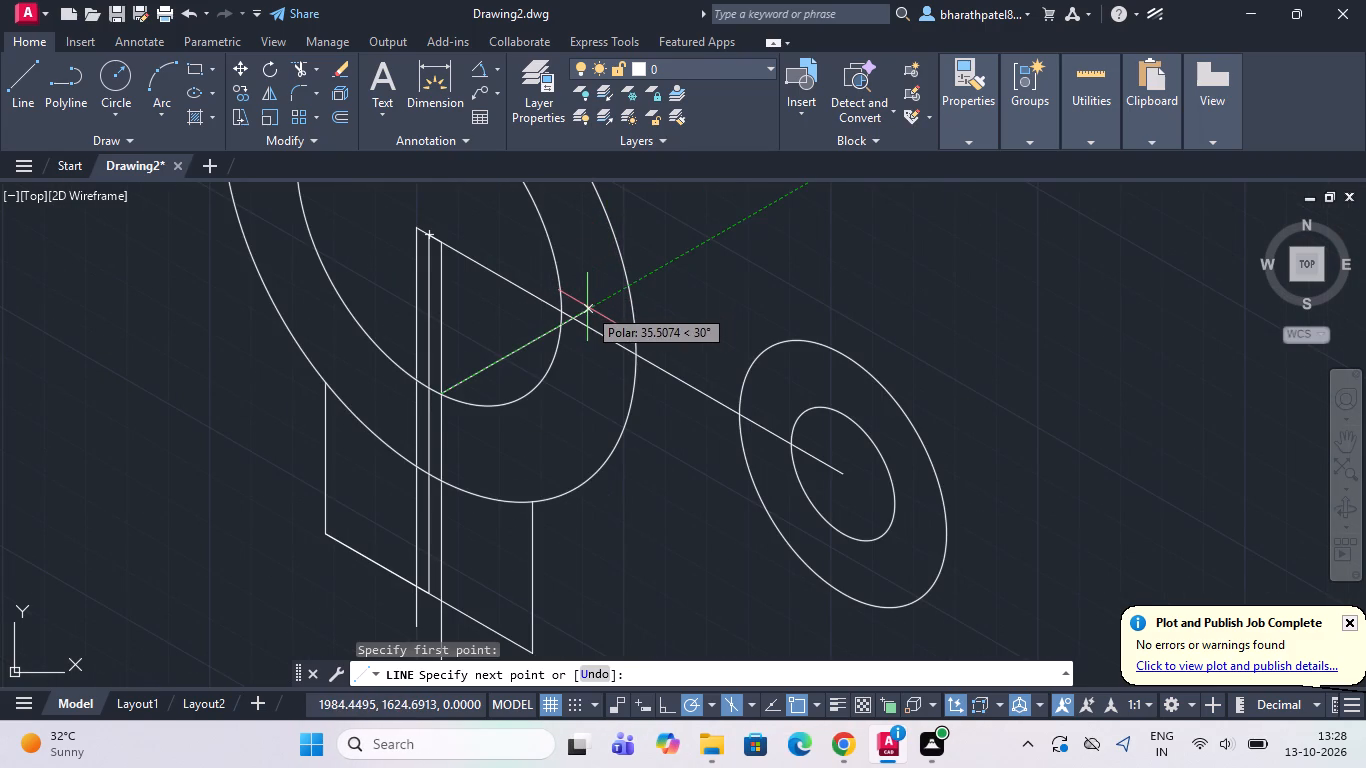
{"action": "scroll", "coordinate": [567, 329], "scroll_direction": "up", "scroll_amount": 3}
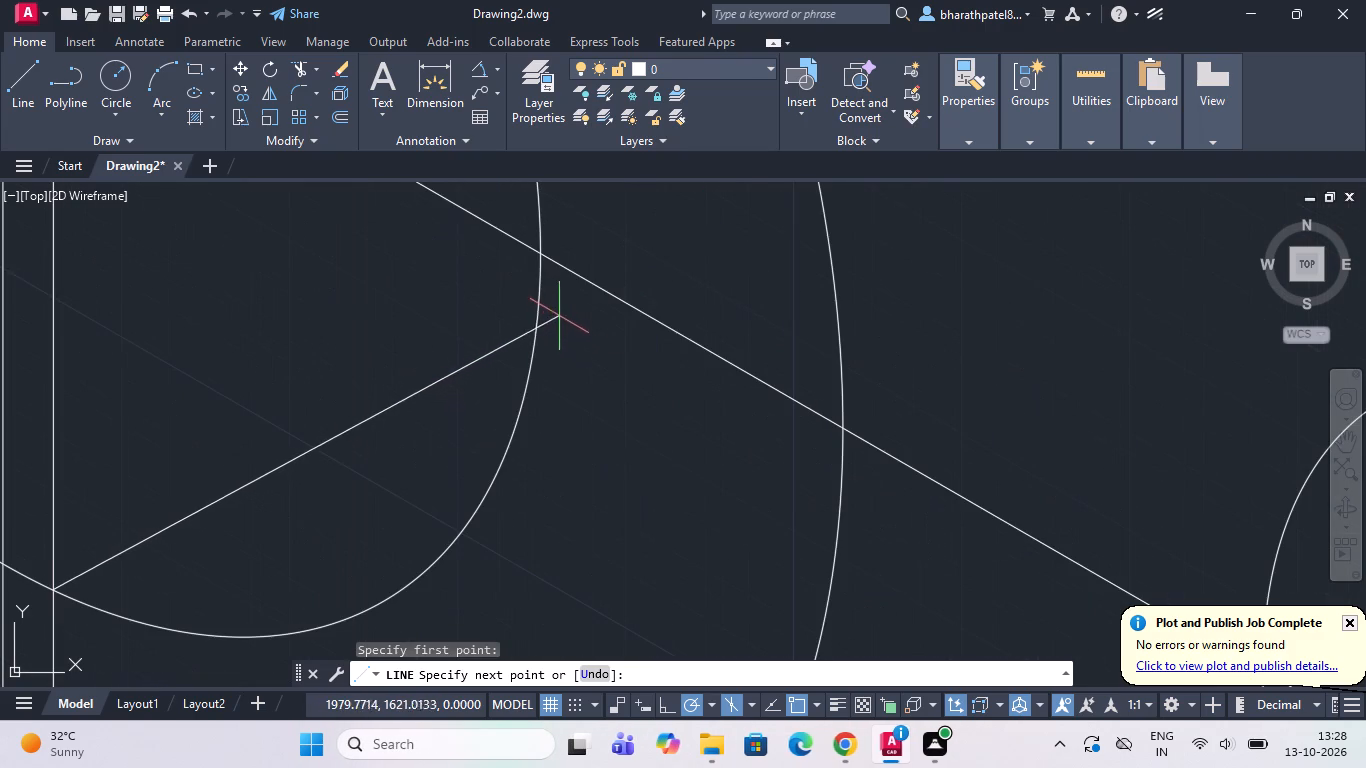
{"action": "left_click", "coordinate": [555, 308]}
{"action": "key", "text": "Escape"}
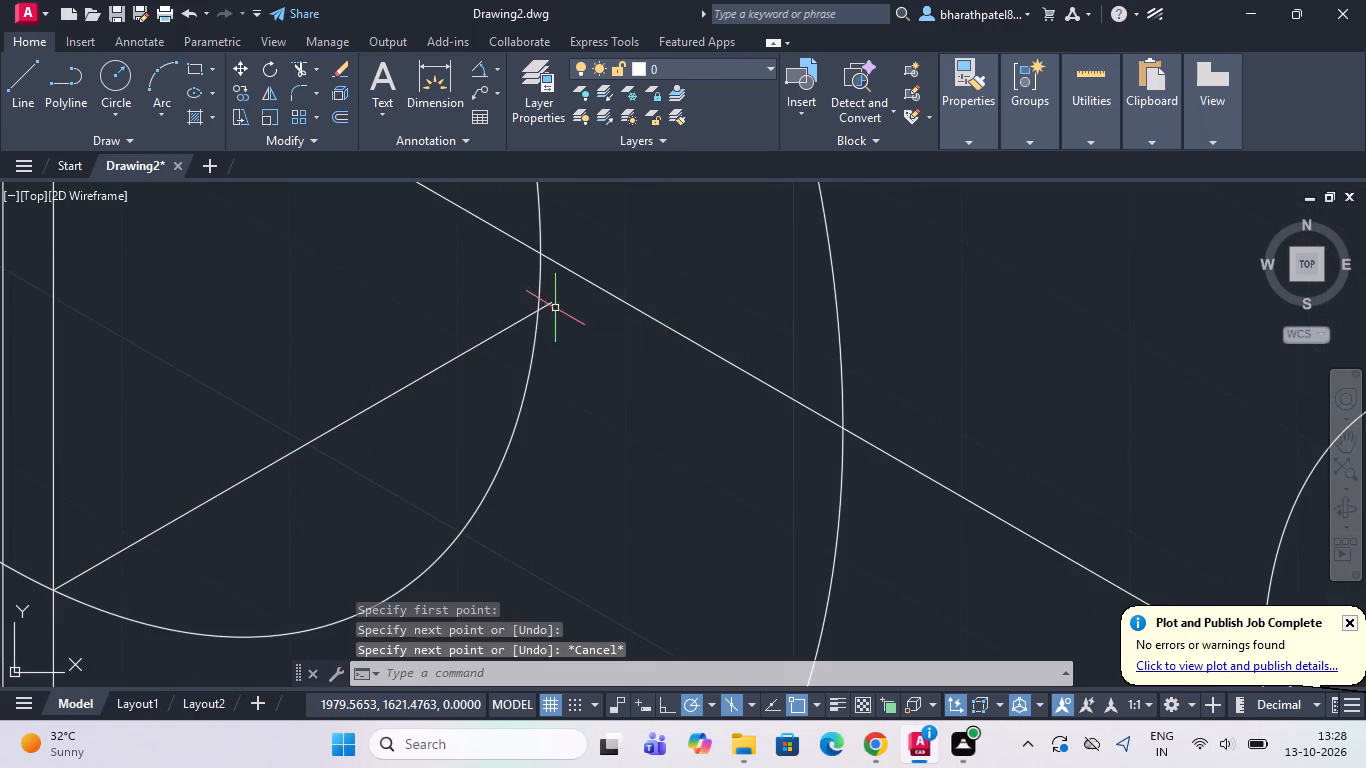
Trim the end of the new 30° line that extends outside the inner large isocircle.
{"action": "left_click_drag", "start_coordinate": [295, 66], "coordinate": [330, 78]}
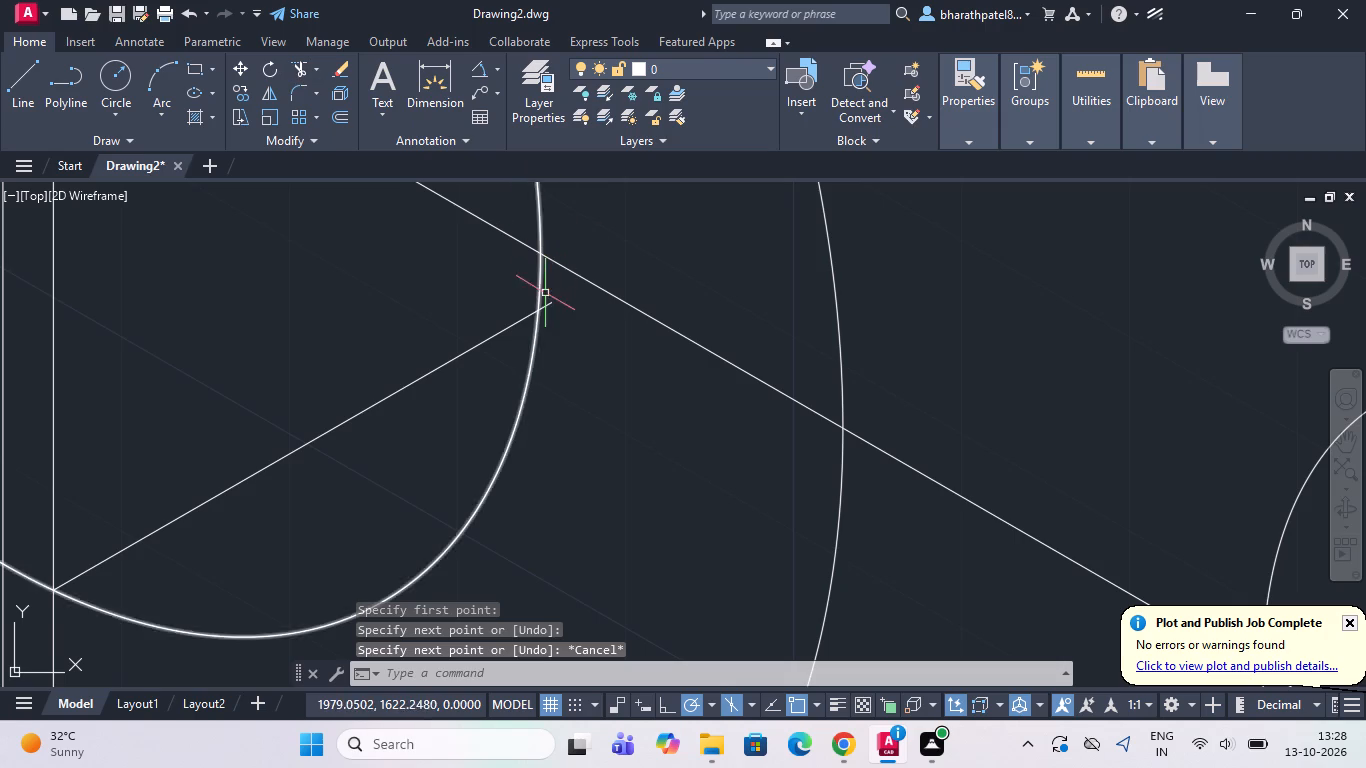
{"action": "left_click", "coordinate": [297, 75]}
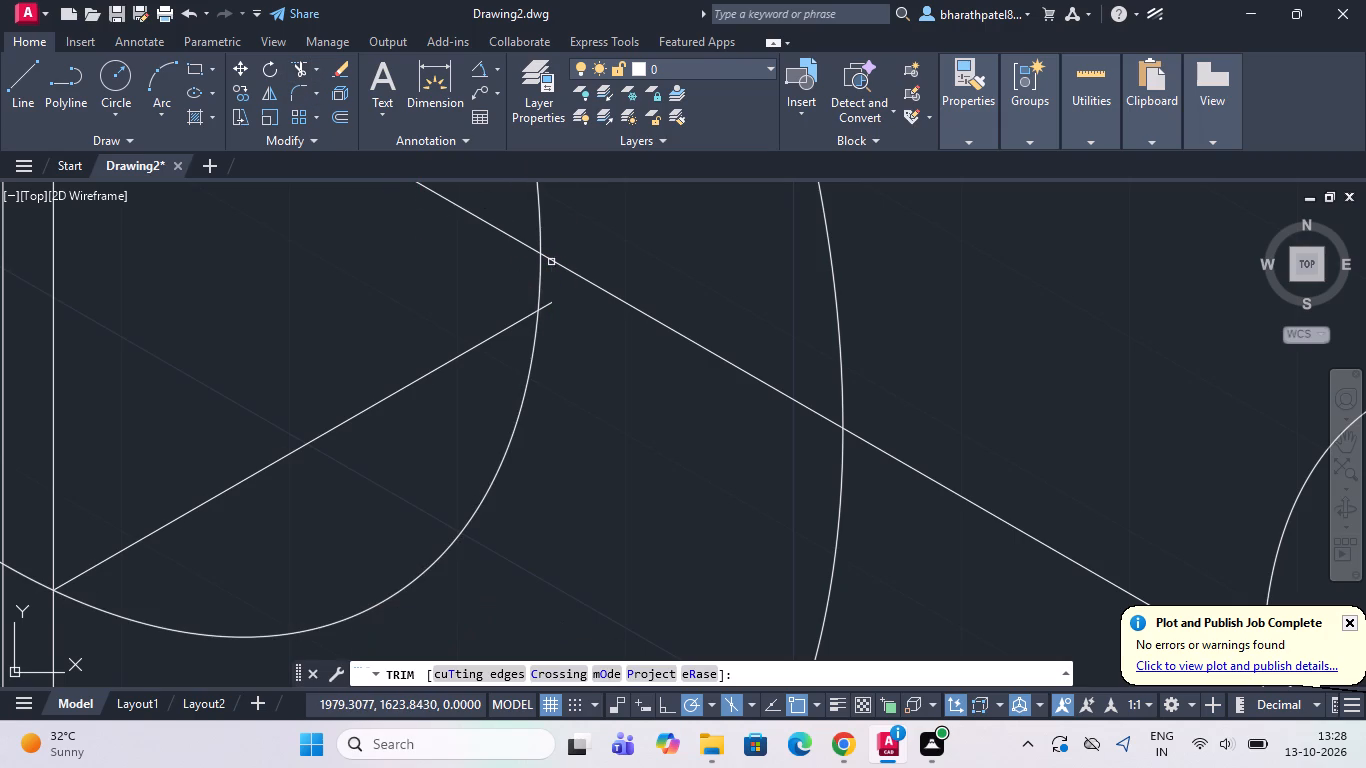
{"action": "left_click", "coordinate": [550, 303]}
{"action": "scroll", "coordinate": [550, 303], "scroll_direction": "down", "scroll_amount": 5}
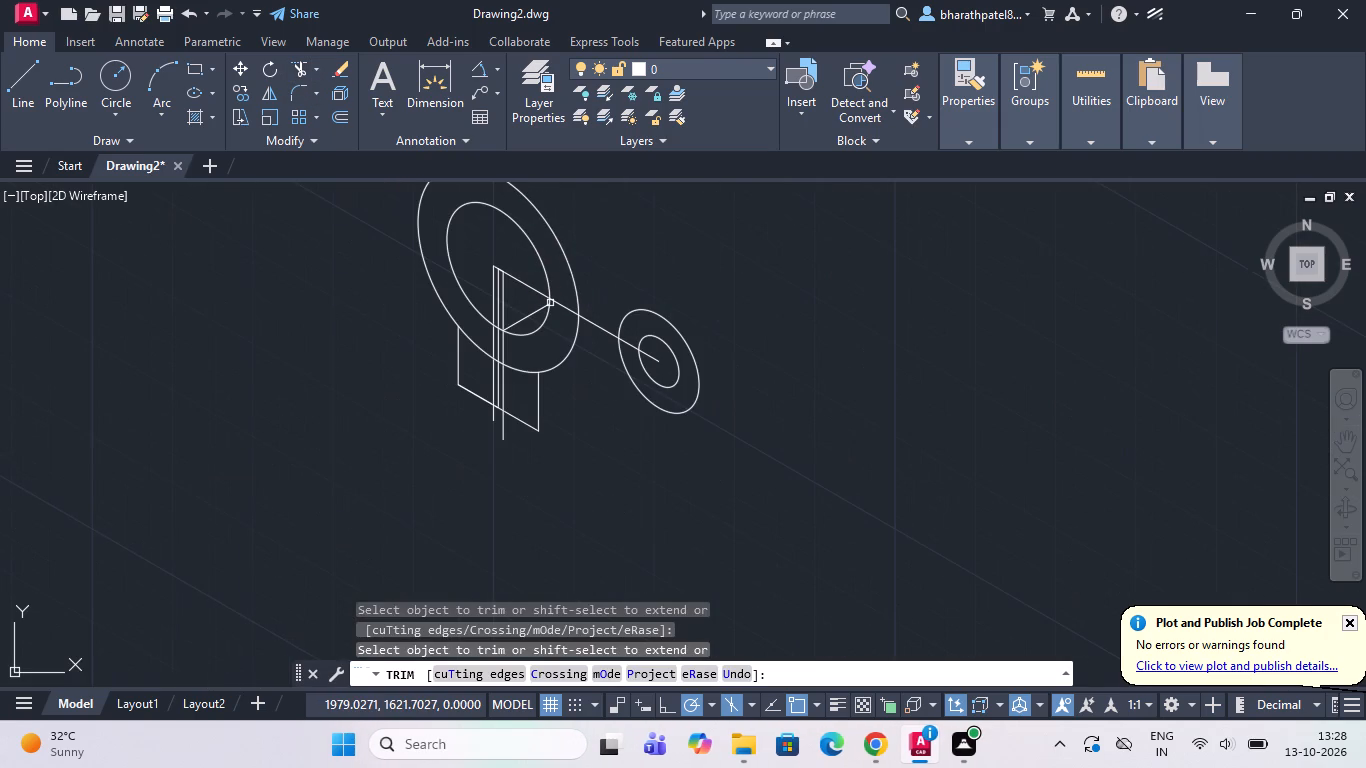
Draw a line about 37 units long at 30° from where the left rib line meets the inner large isocircle, past its far side.
{"action": "left_click", "coordinate": [16, 80]}
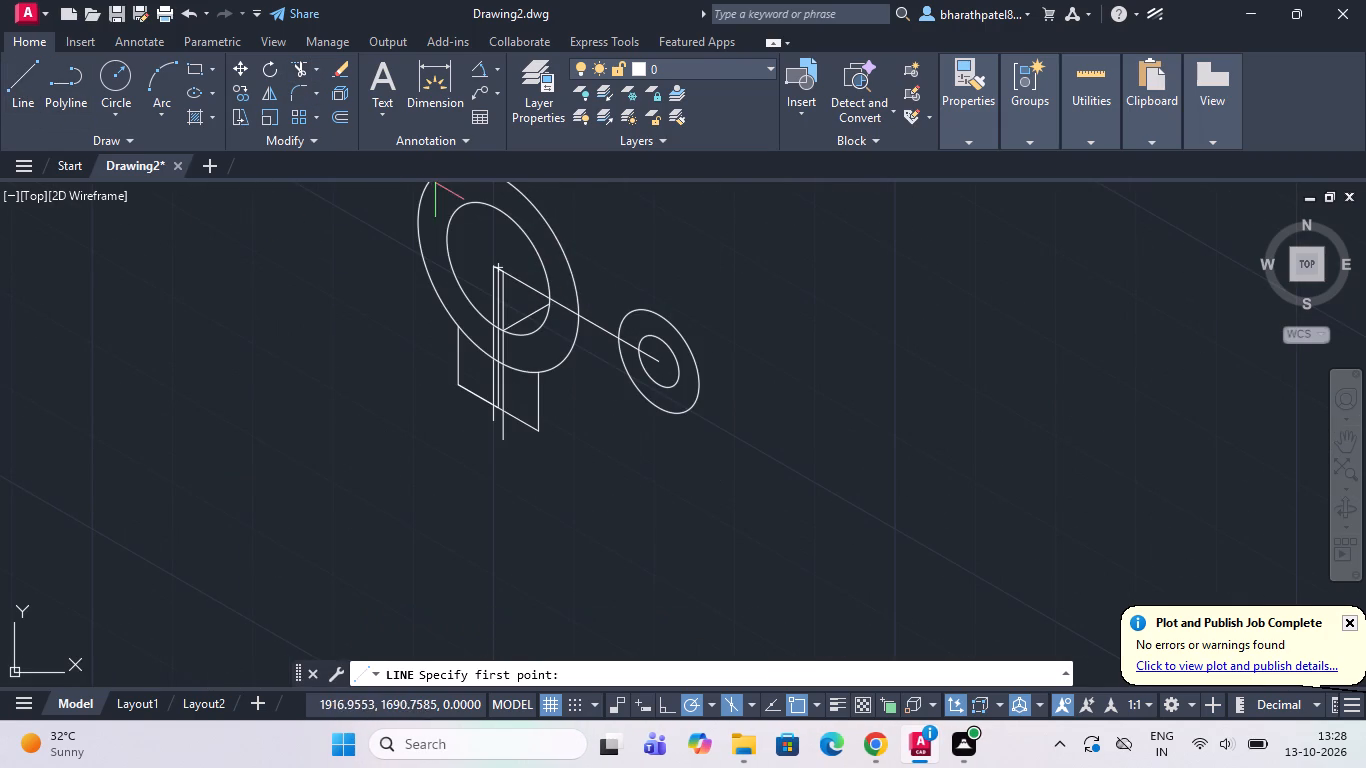
{"action": "scroll", "coordinate": [536, 340], "scroll_direction": "up", "scroll_amount": 3}
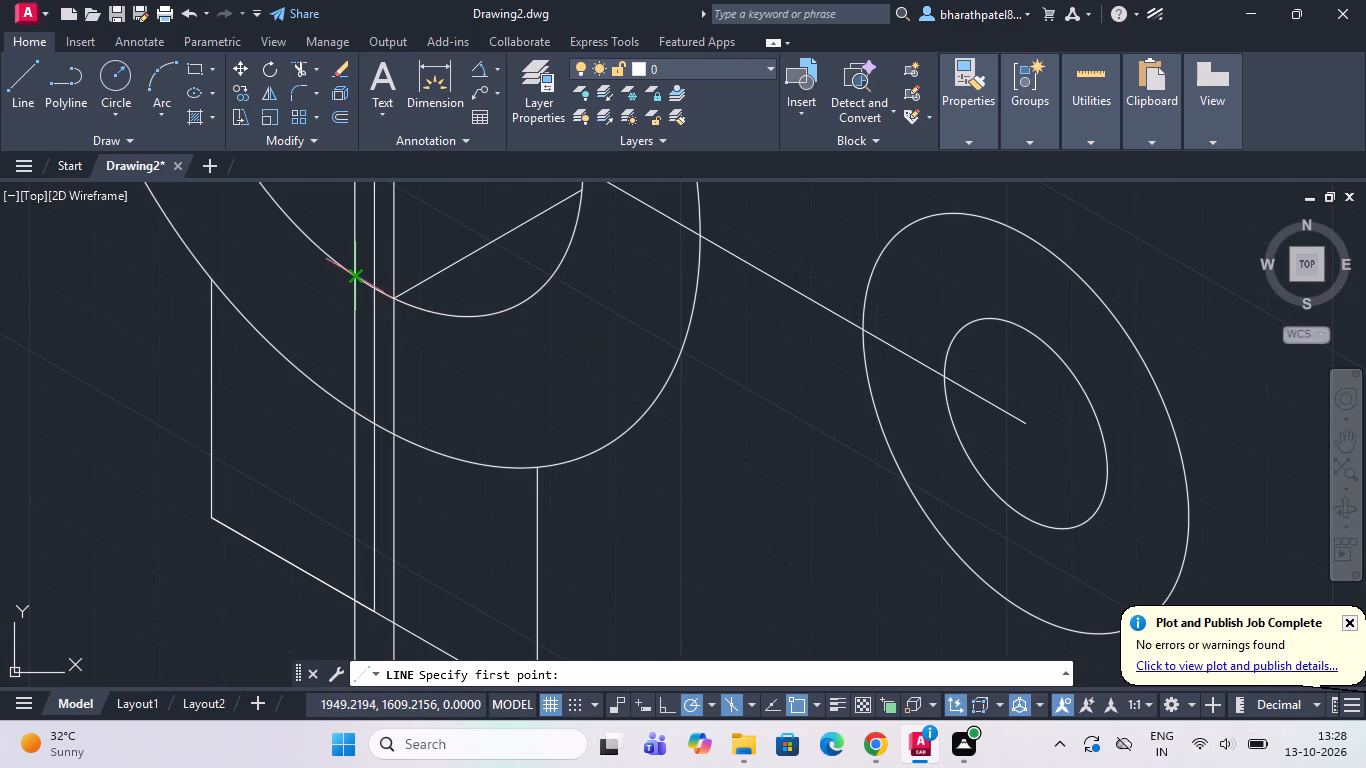
{"action": "left_click", "coordinate": [351, 275]}
{"action": "scroll", "coordinate": [352, 275], "scroll_direction": "down", "scroll_amount": 5}
{"action": "scroll", "coordinate": [432, 221], "scroll_direction": "up", "scroll_amount": 3}
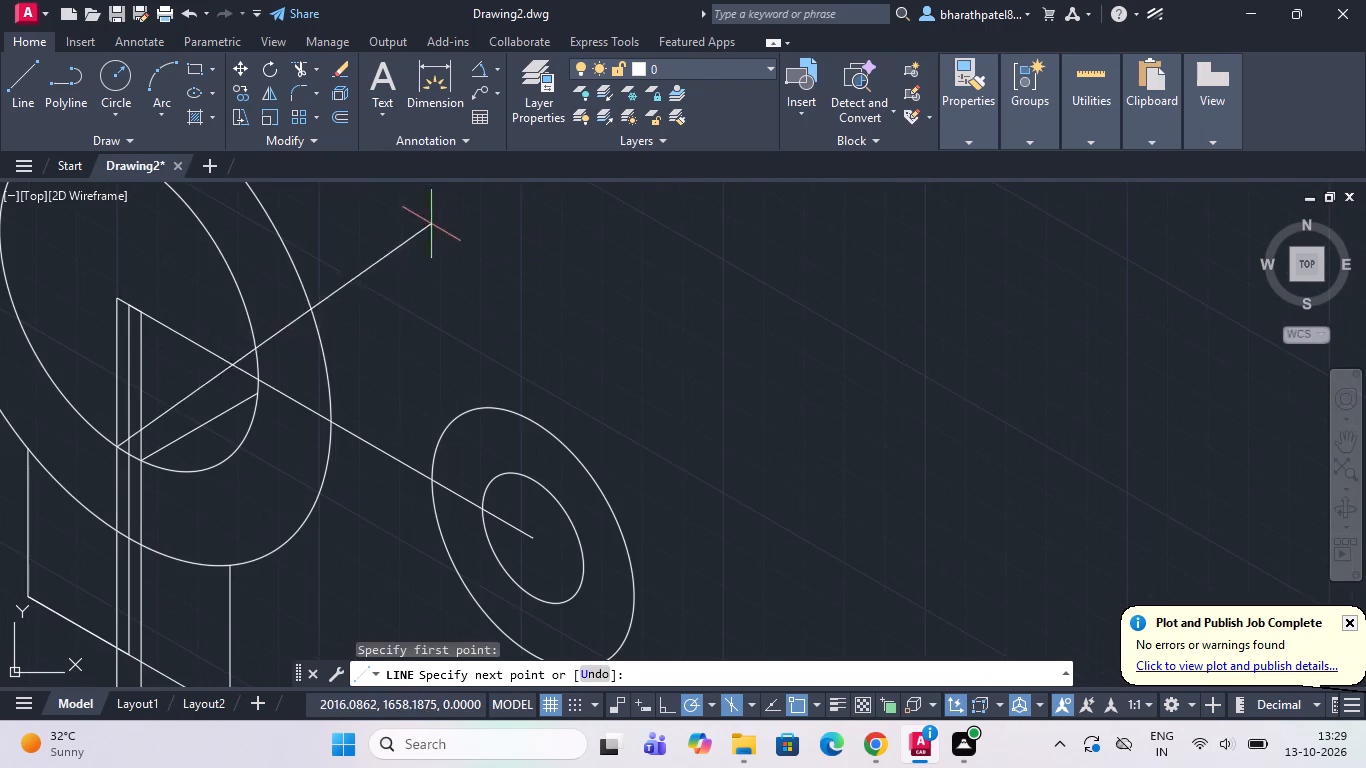
{"action": "scroll", "coordinate": [244, 365], "scroll_direction": "up", "scroll_amount": 3}
{"action": "scroll", "coordinate": [246, 364], "scroll_direction": "down", "scroll_amount": 4}
{"action": "scroll", "coordinate": [161, 416], "scroll_direction": "up", "scroll_amount": 2}
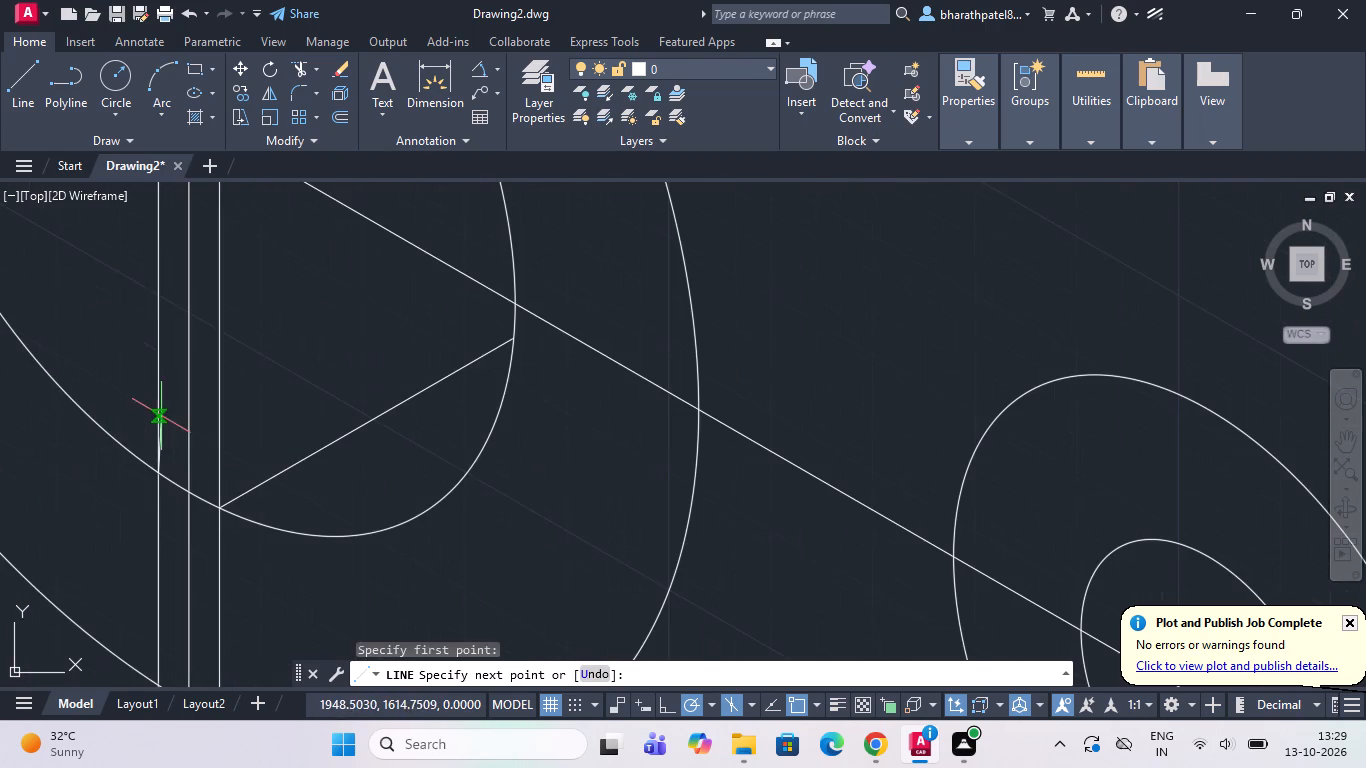
{"action": "left_click", "coordinate": [539, 261]}
{"action": "key", "text": "Escape"}
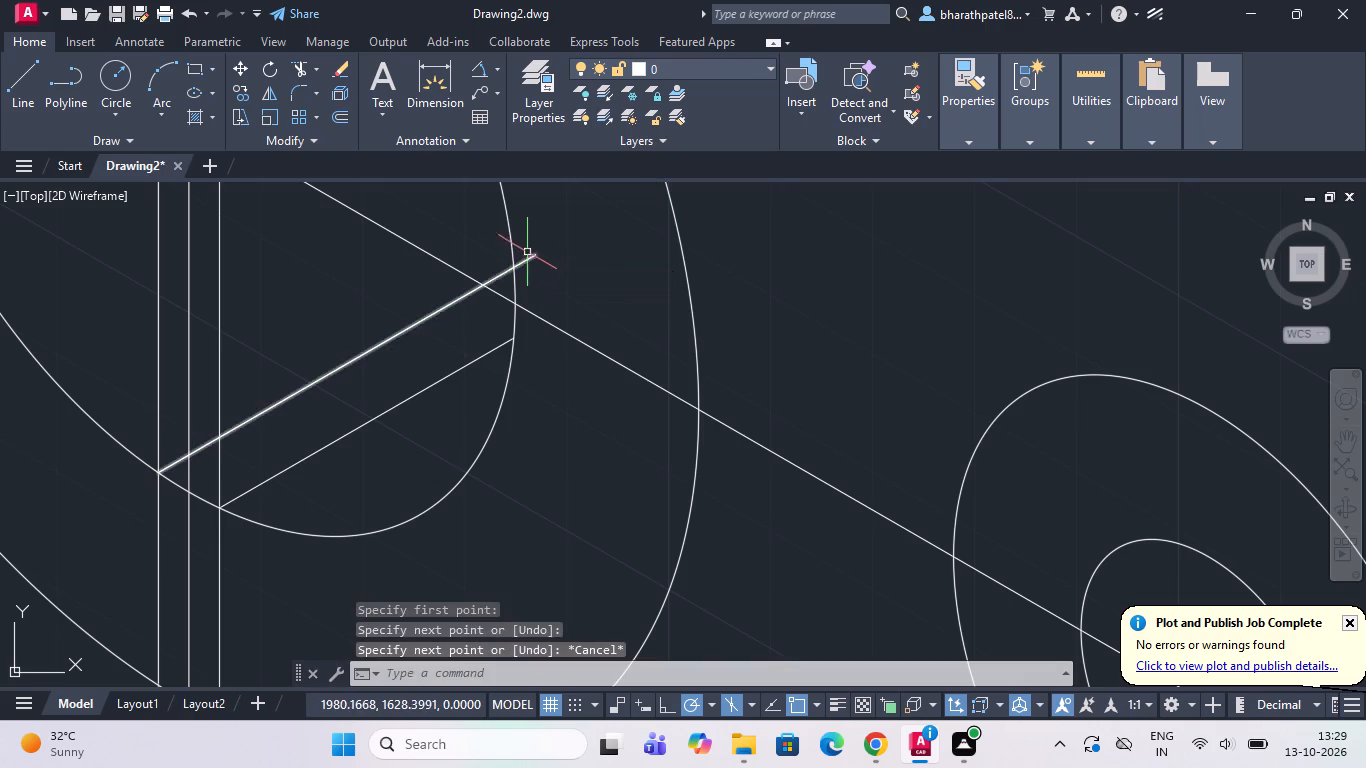
Trim the end of the upper 30° line that extends outside the inner large isocircle.
{"action": "left_click", "coordinate": [305, 72]}
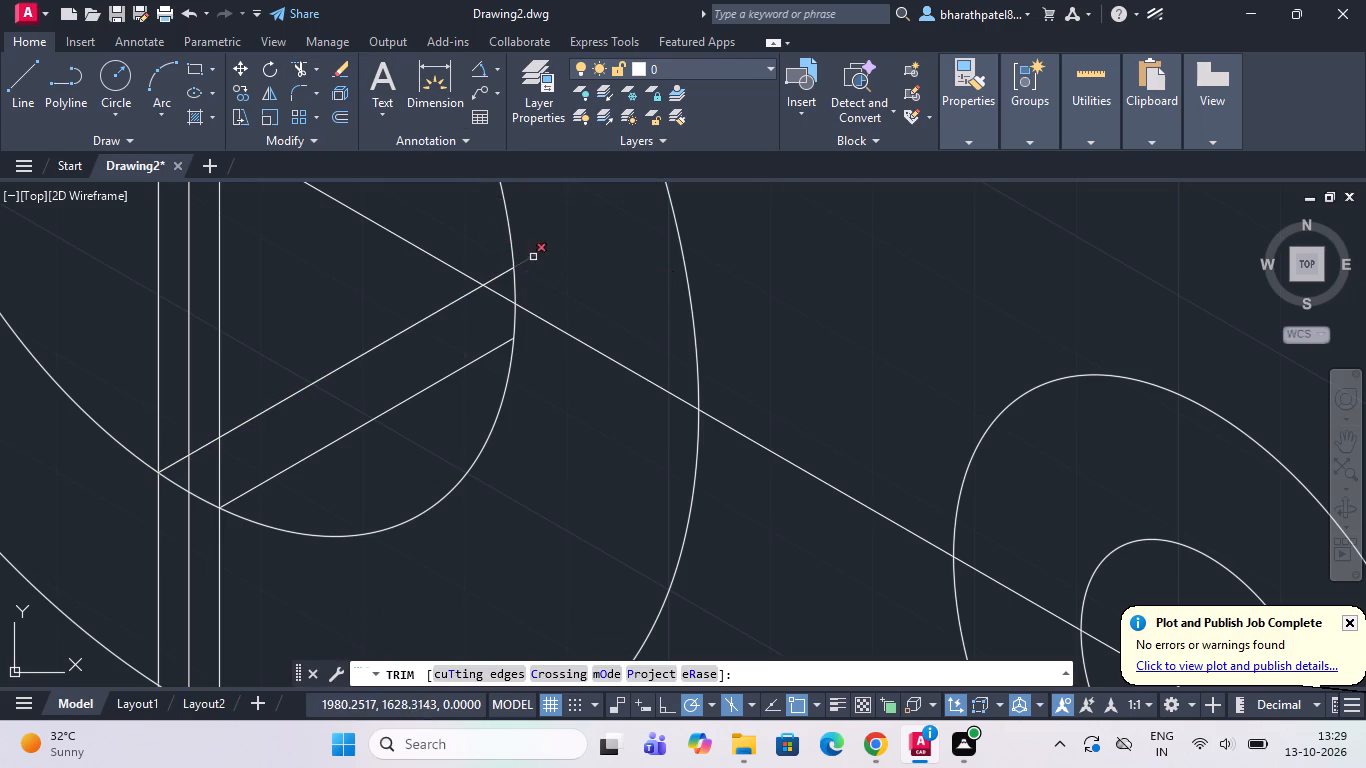
{"action": "left_click", "coordinate": [527, 257]}
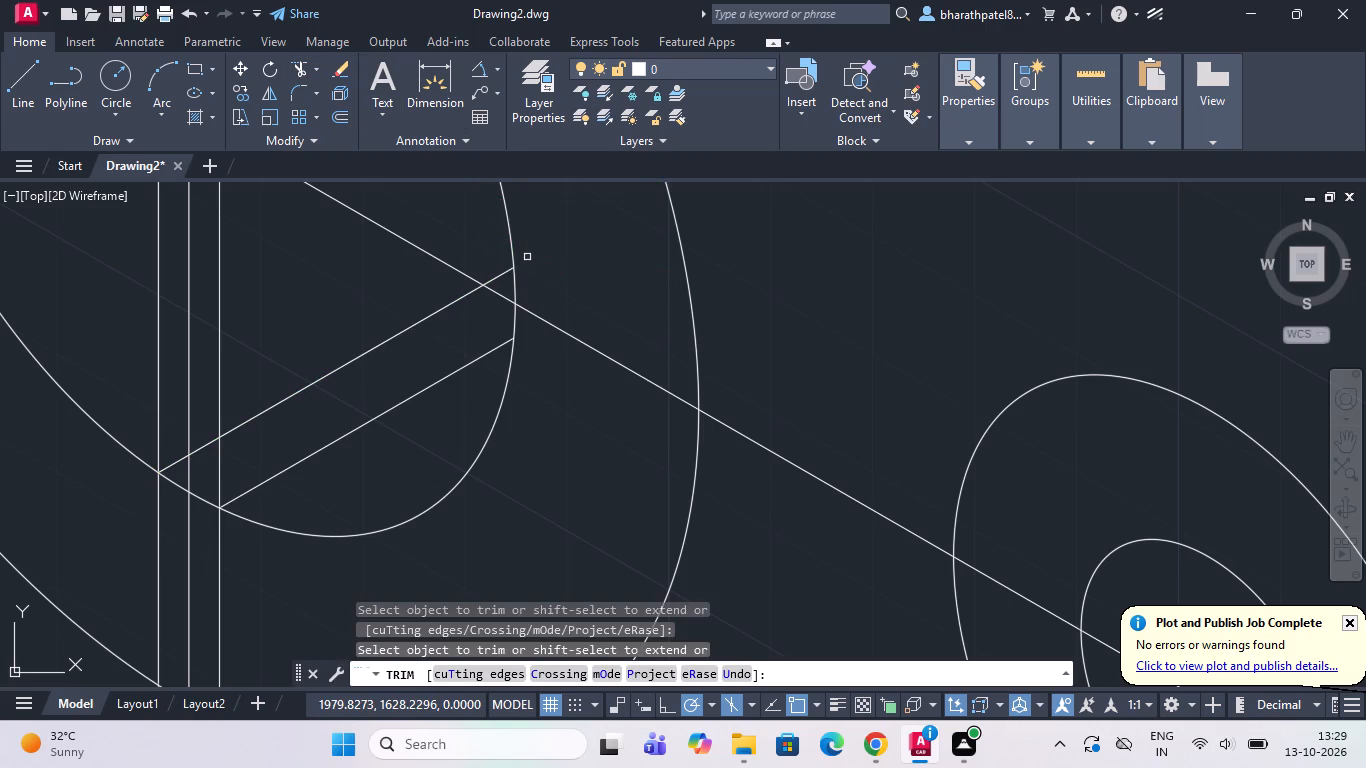
Trim the ends of the two outer rib lines that extend below the base edge.
{"action": "scroll", "coordinate": [519, 310], "scroll_direction": "down", "scroll_amount": 2}
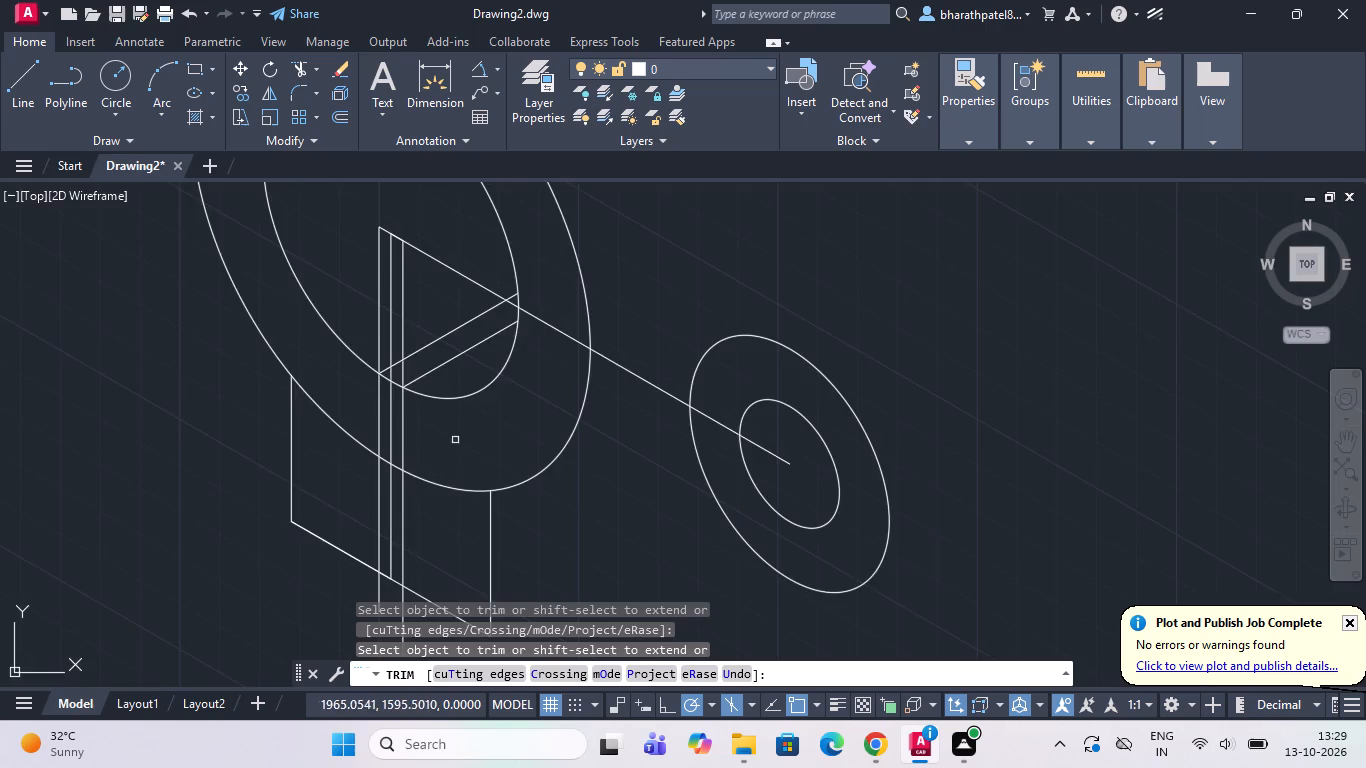
{"action": "scroll", "coordinate": [455, 429], "scroll_direction": "down", "scroll_amount": 2}
{"action": "scroll", "coordinate": [439, 519], "scroll_direction": "up", "scroll_amount": 4}
{"action": "left_click_drag", "start_coordinate": [265, 334], "coordinate": [512, 484]}
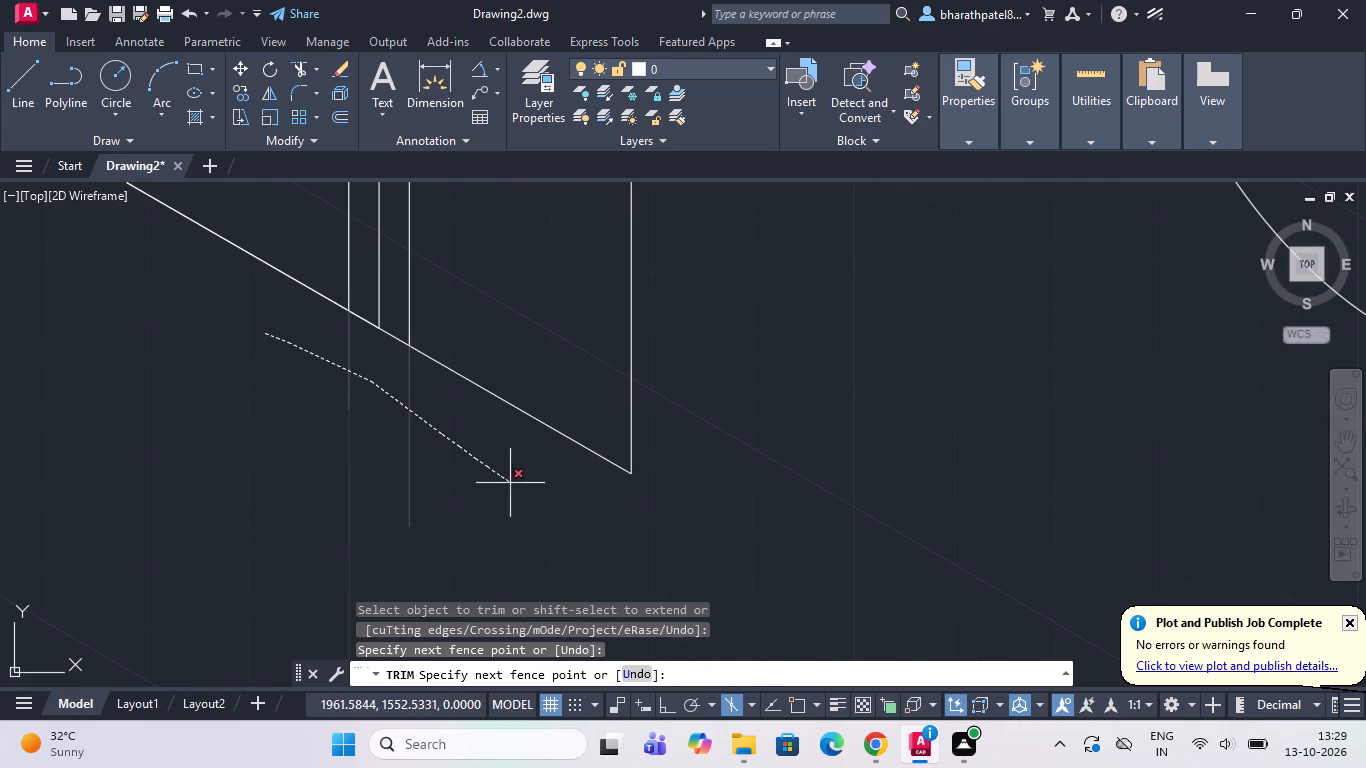
{"action": "left_click_drag", "start_coordinate": [512, 484], "coordinate": [512, 485]}
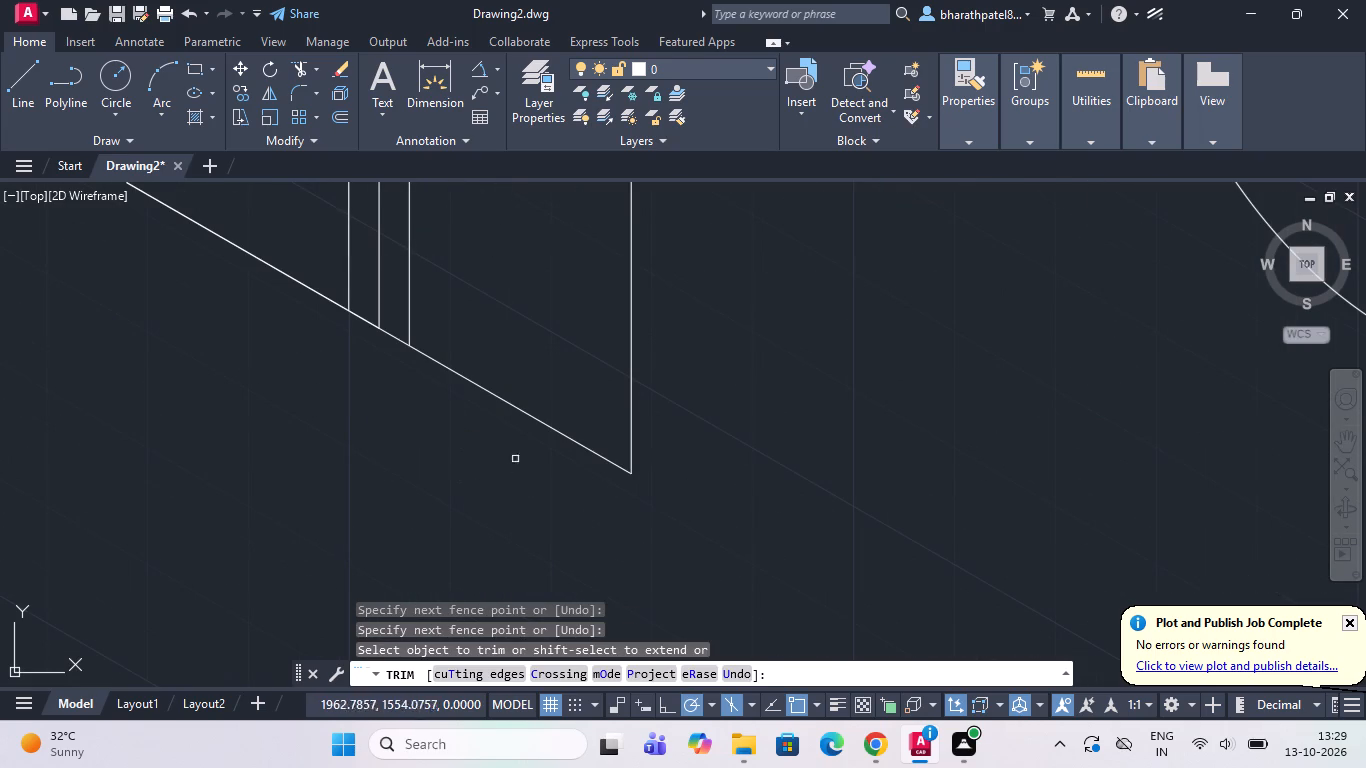
Trim the base edge's segments between the two outer rib lines.
{"action": "left_click", "coordinate": [364, 318]}
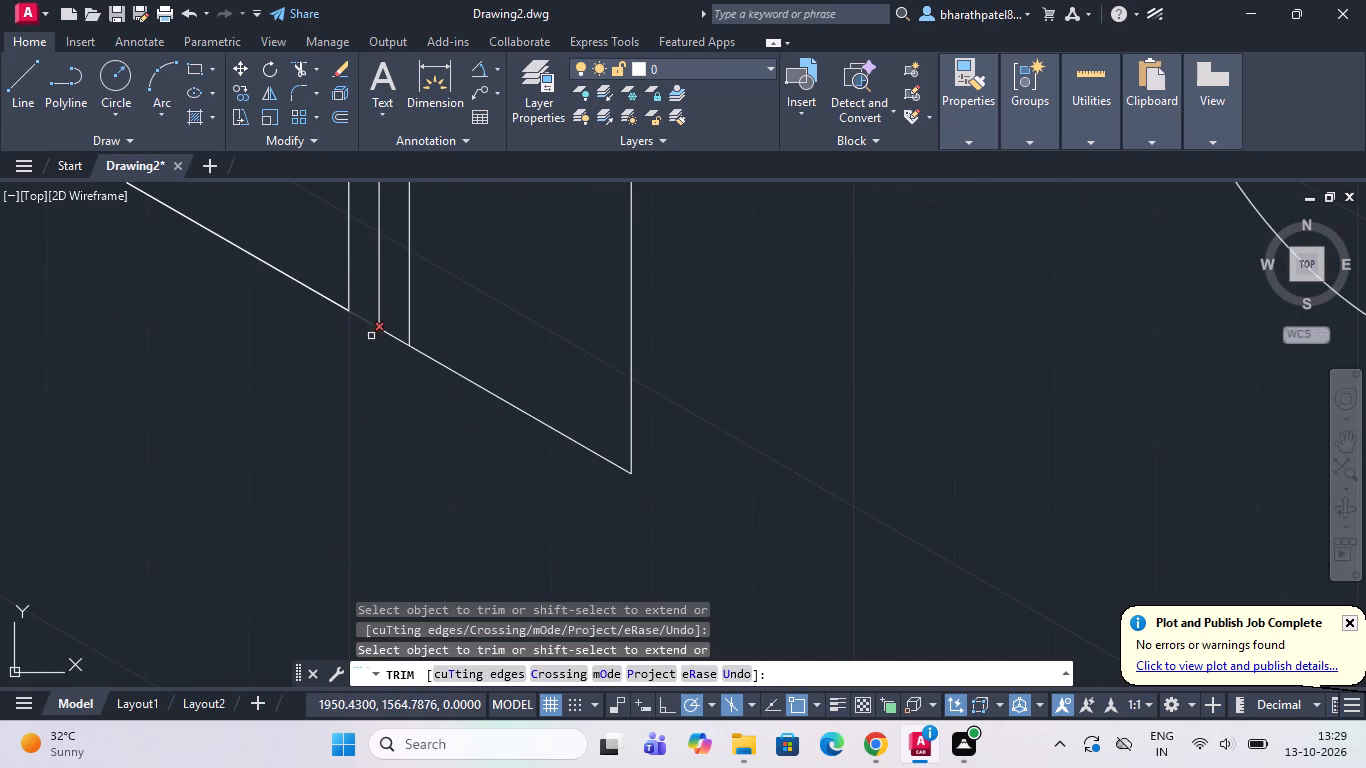
{"action": "left_click", "coordinate": [389, 334]}
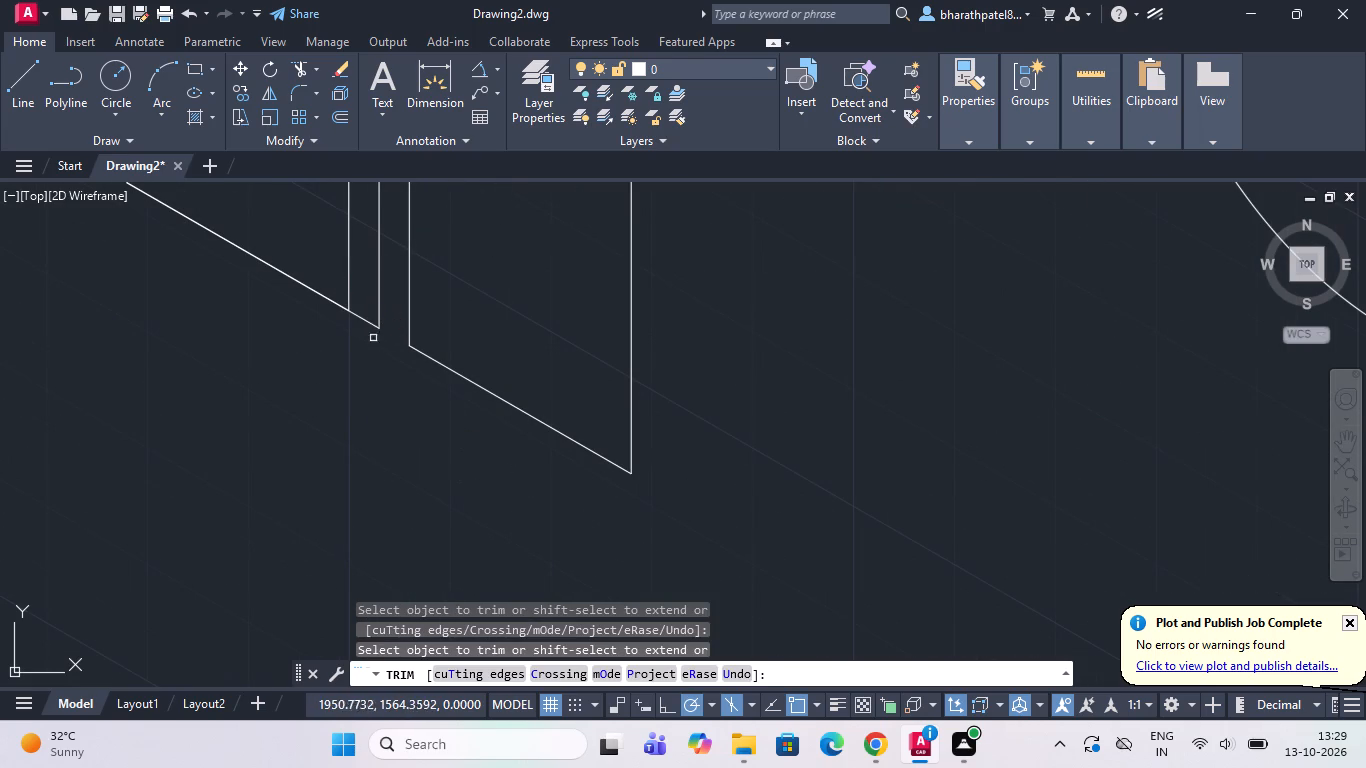
{"action": "left_click", "coordinate": [360, 319]}
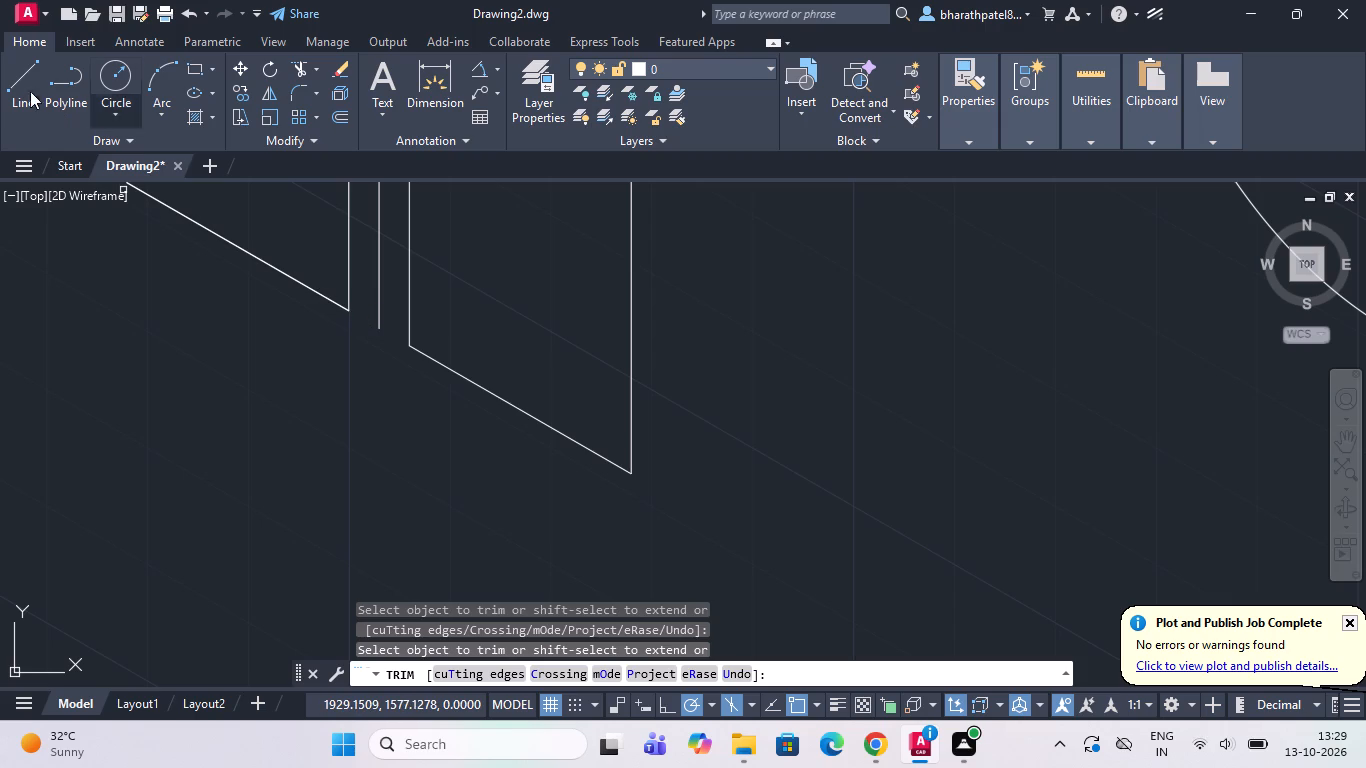
Draw a line about 7.5 units long at 30° from the lower end of the left rib line, past the right rib line.
{"action": "left_click", "coordinate": [15, 81]}
{"action": "scroll", "coordinate": [327, 364], "scroll_direction": "down", "scroll_amount": 2}
{"action": "scroll", "coordinate": [345, 320], "scroll_direction": "up", "scroll_amount": 1}
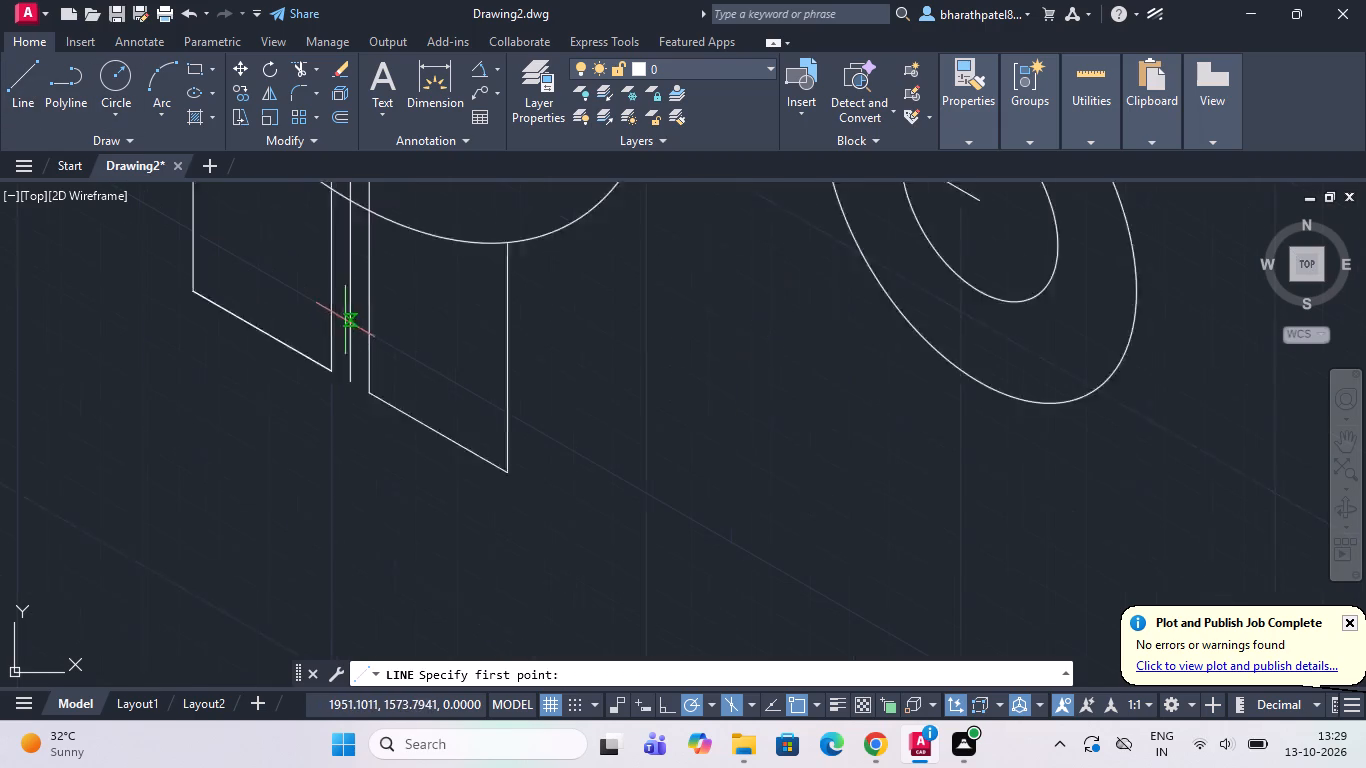
{"action": "scroll", "coordinate": [345, 320], "scroll_direction": "up", "scroll_amount": 1}
{"action": "left_click", "coordinate": [325, 402]}
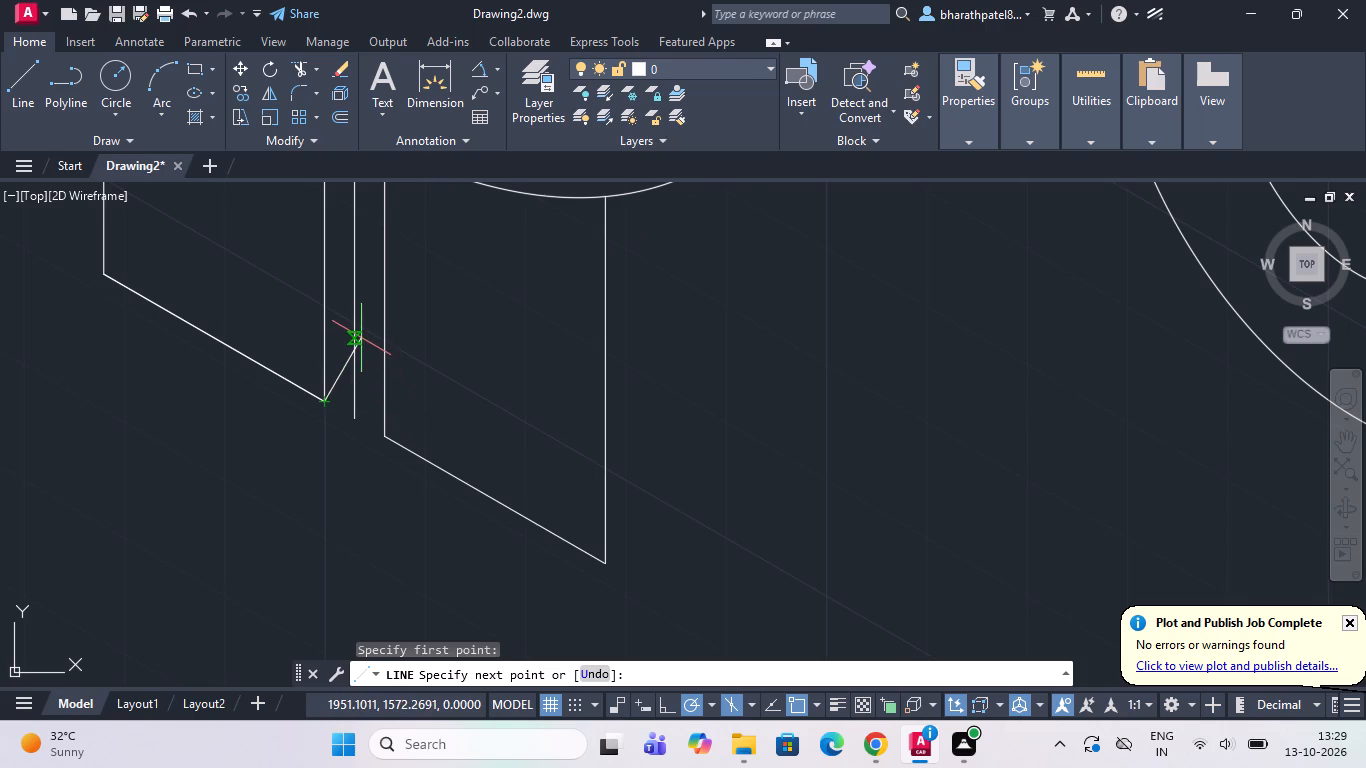
{"action": "scroll", "coordinate": [361, 339], "scroll_direction": "up", "scroll_amount": 2}
{"action": "scroll", "coordinate": [359, 367], "scroll_direction": "down", "scroll_amount": 1}
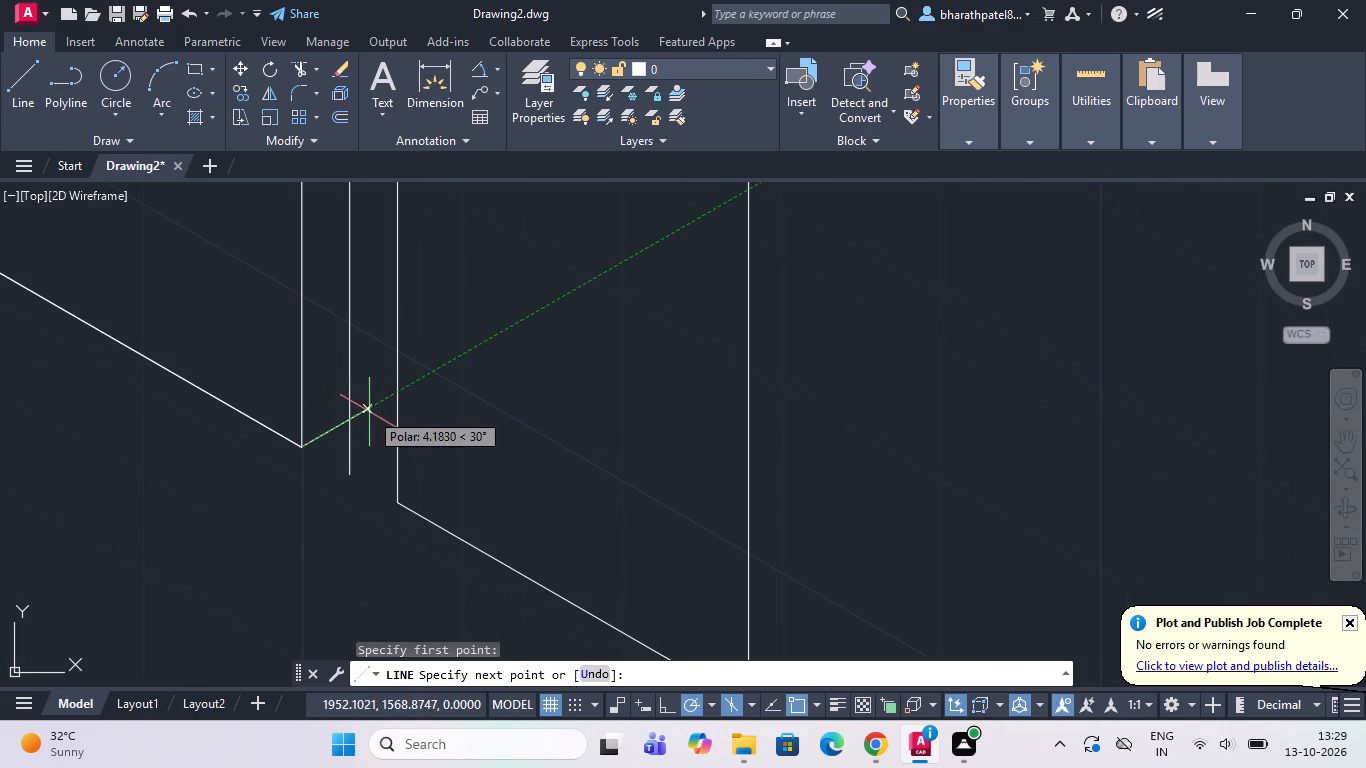
{"action": "left_click", "coordinate": [418, 375]}
{"action": "key", "text": "Escape"}
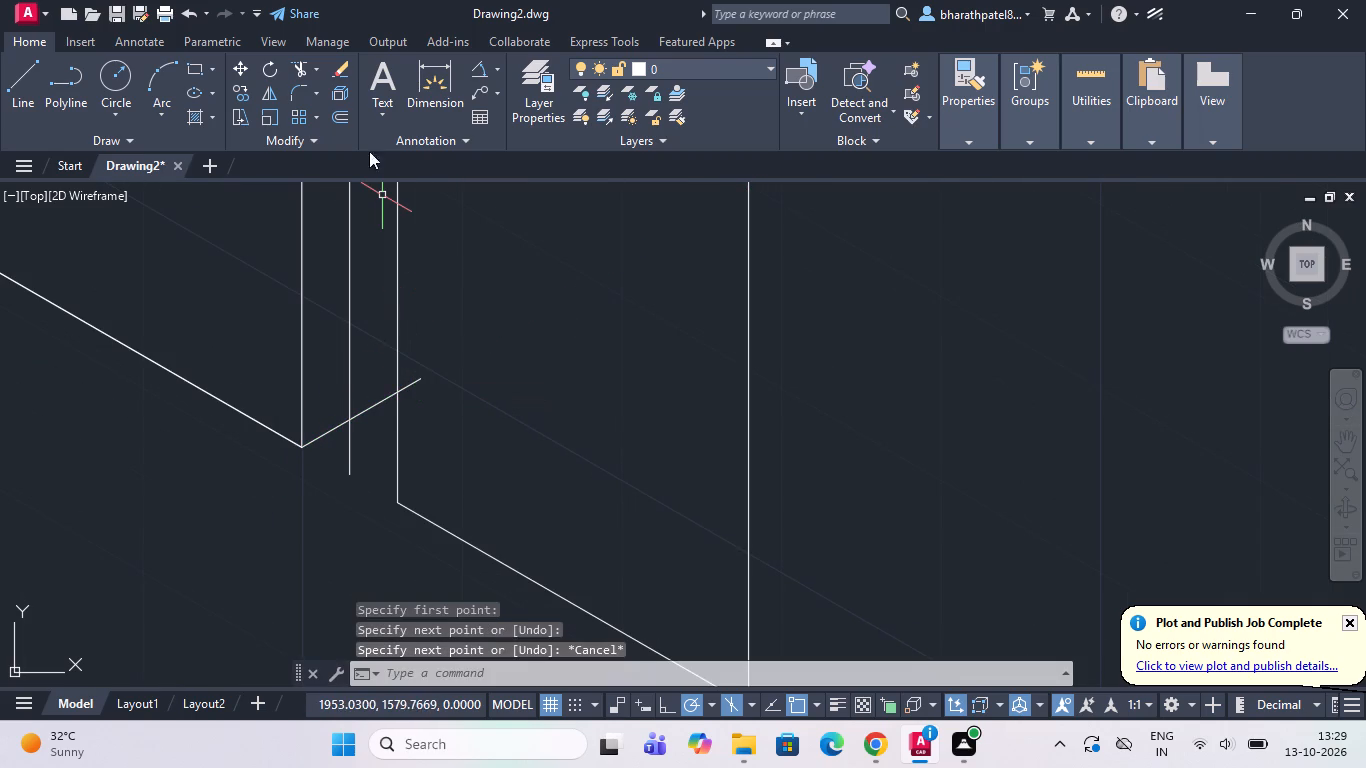
Trim the end of the lower 30° line that extends past the right rib line.
{"action": "left_click", "coordinate": [295, 66]}
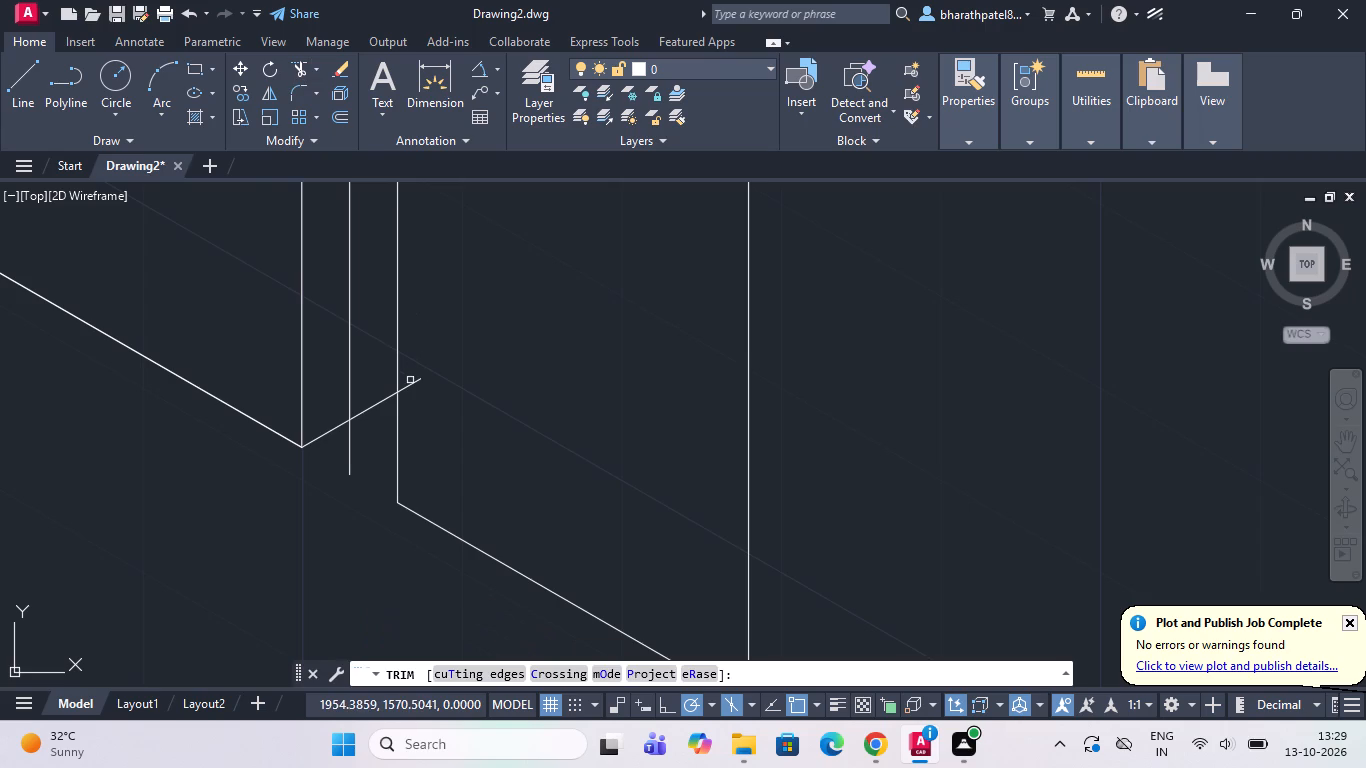
{"action": "left_click", "coordinate": [413, 385]}
{"action": "scroll", "coordinate": [413, 385], "scroll_direction": "down", "scroll_amount": 2}
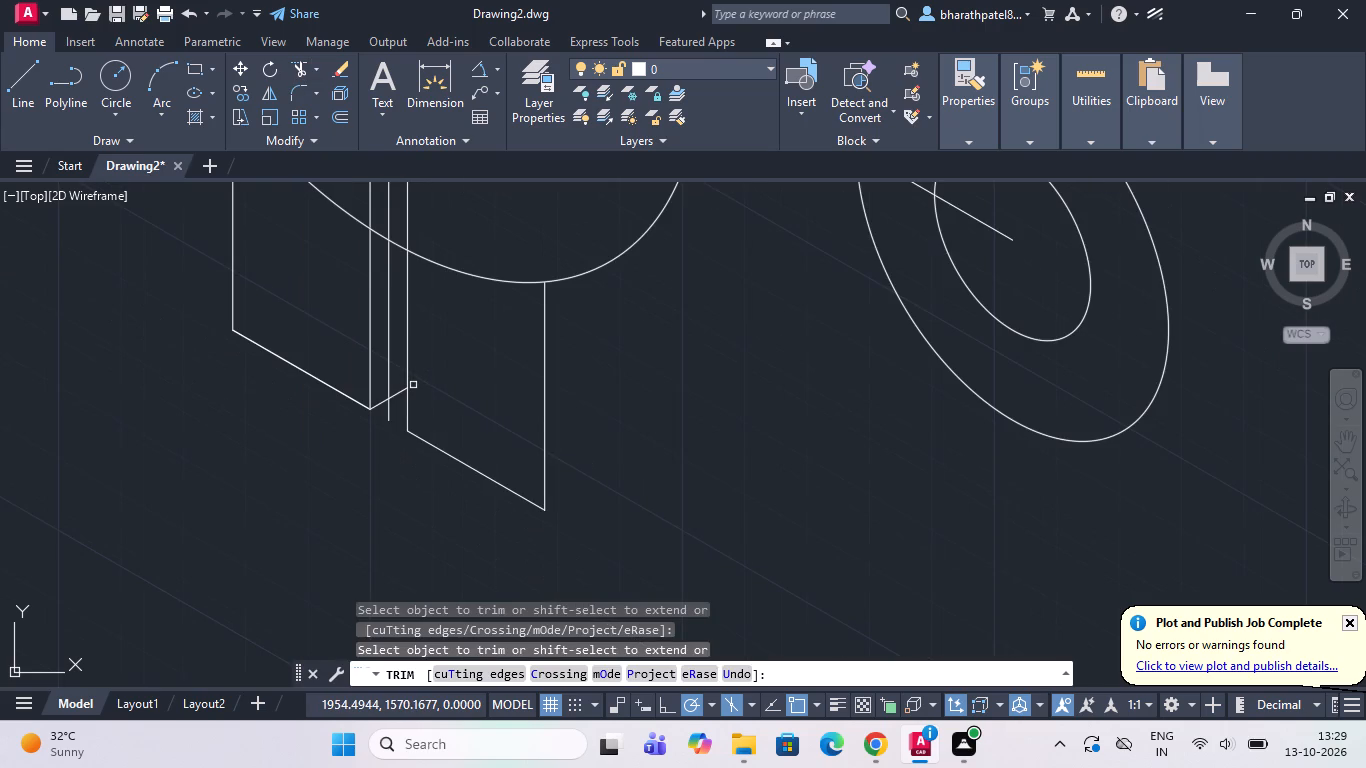
{"action": "scroll", "coordinate": [418, 388], "scroll_direction": "down", "scroll_amount": 2}
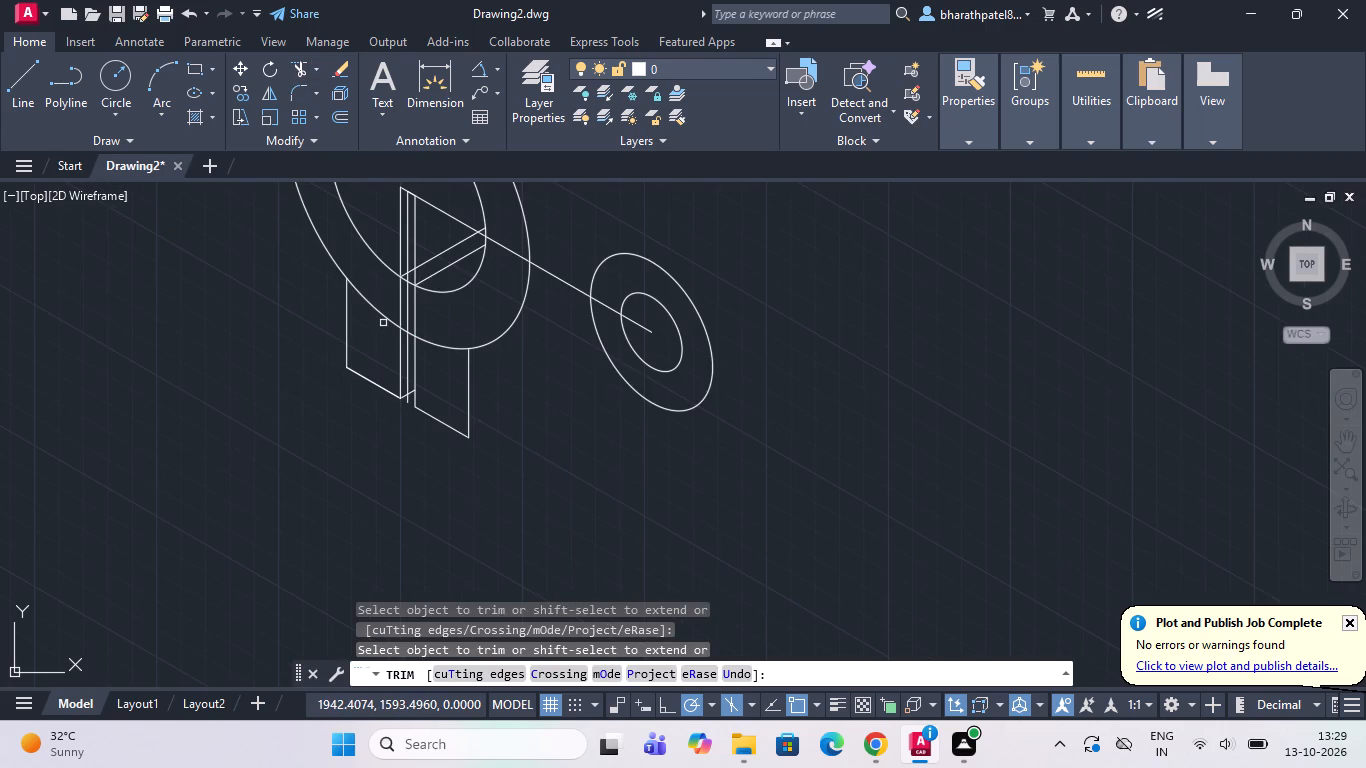
{"action": "scroll", "coordinate": [399, 304], "scroll_direction": "up", "scroll_amount": 2}
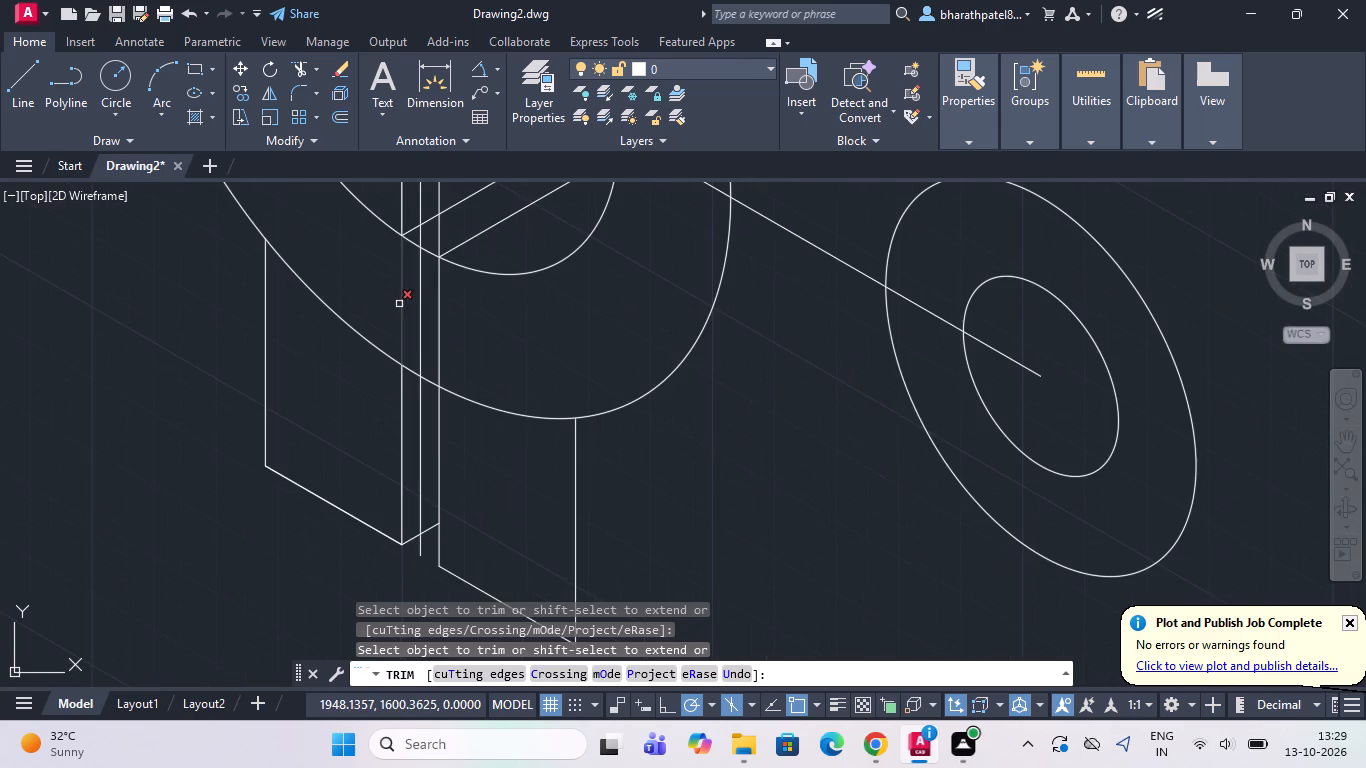
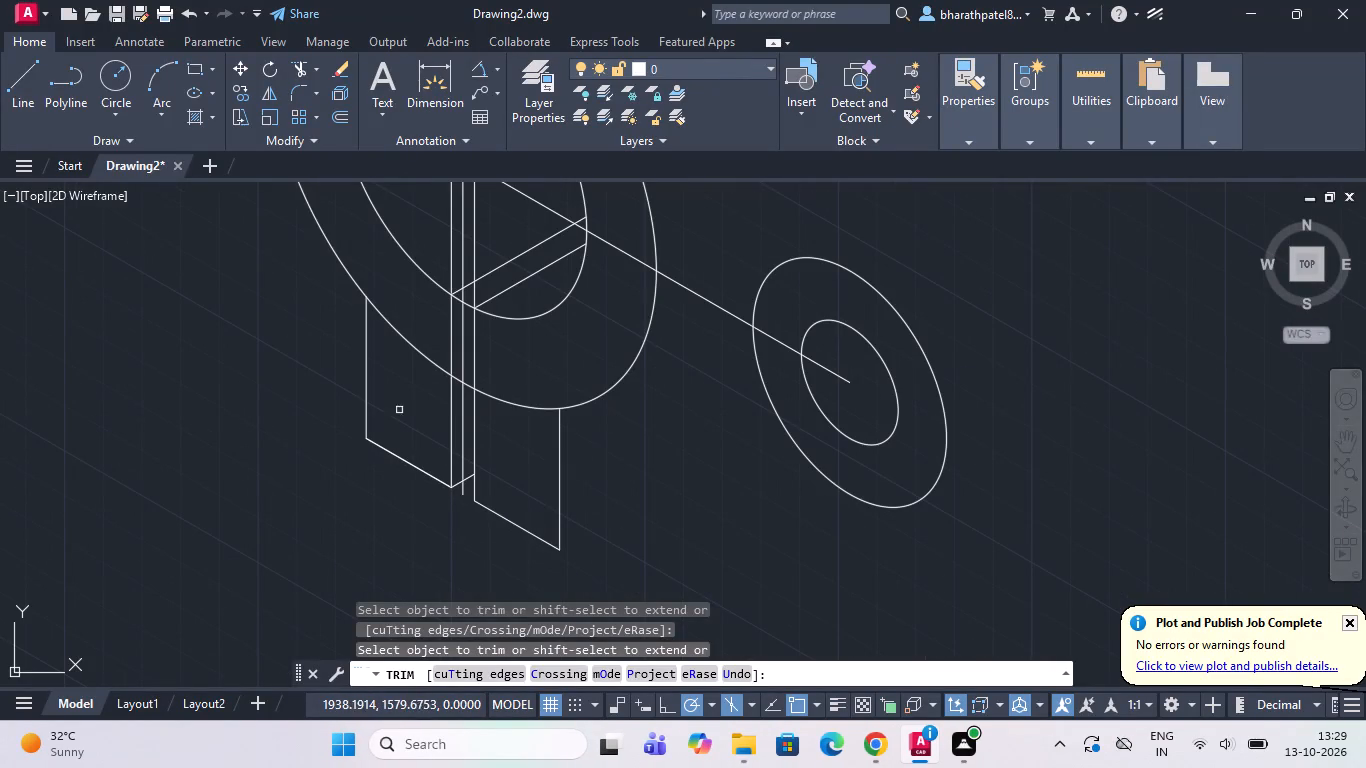
Trim the large outer isocircle's arcs on both sides of the ribs, between each outer rib line and the adjacent vertical base edge.
{"action": "left_click", "coordinate": [407, 344]}
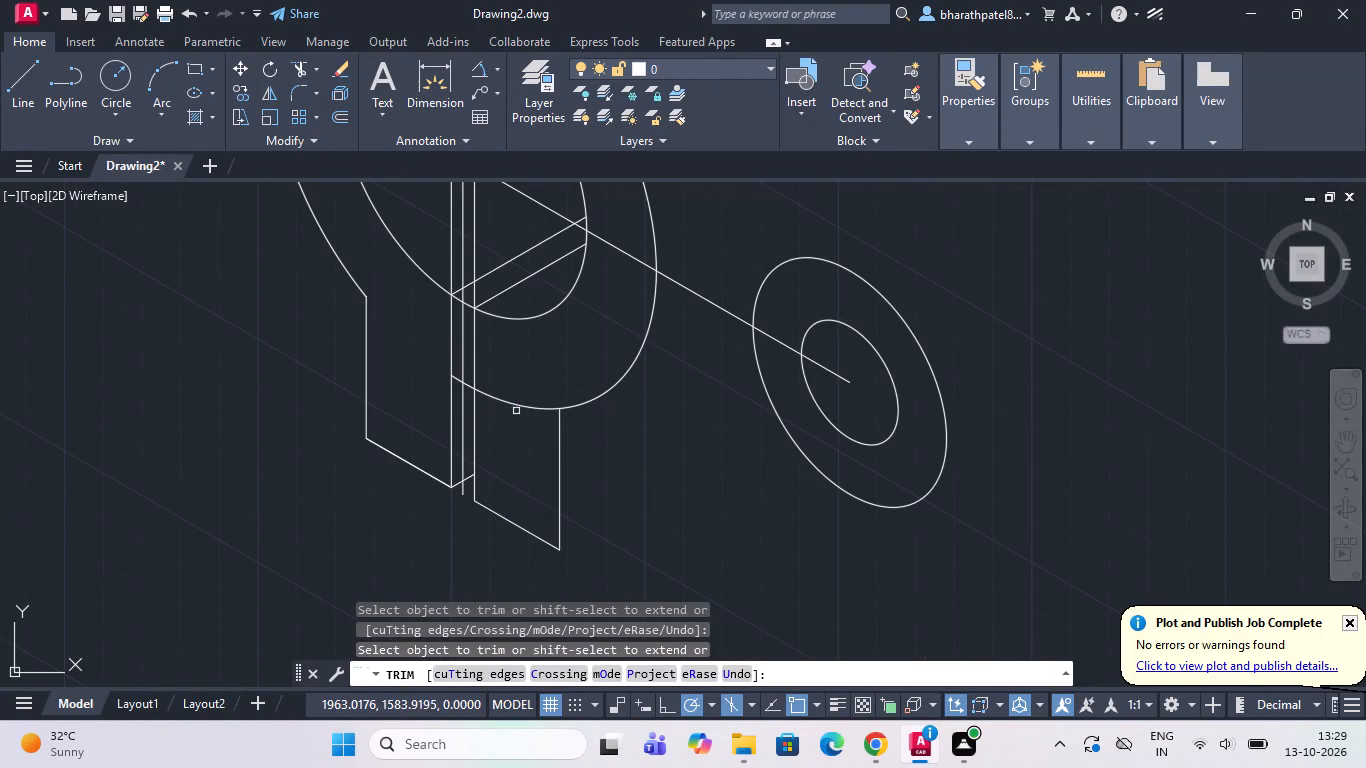
{"action": "left_click", "coordinate": [516, 402]}
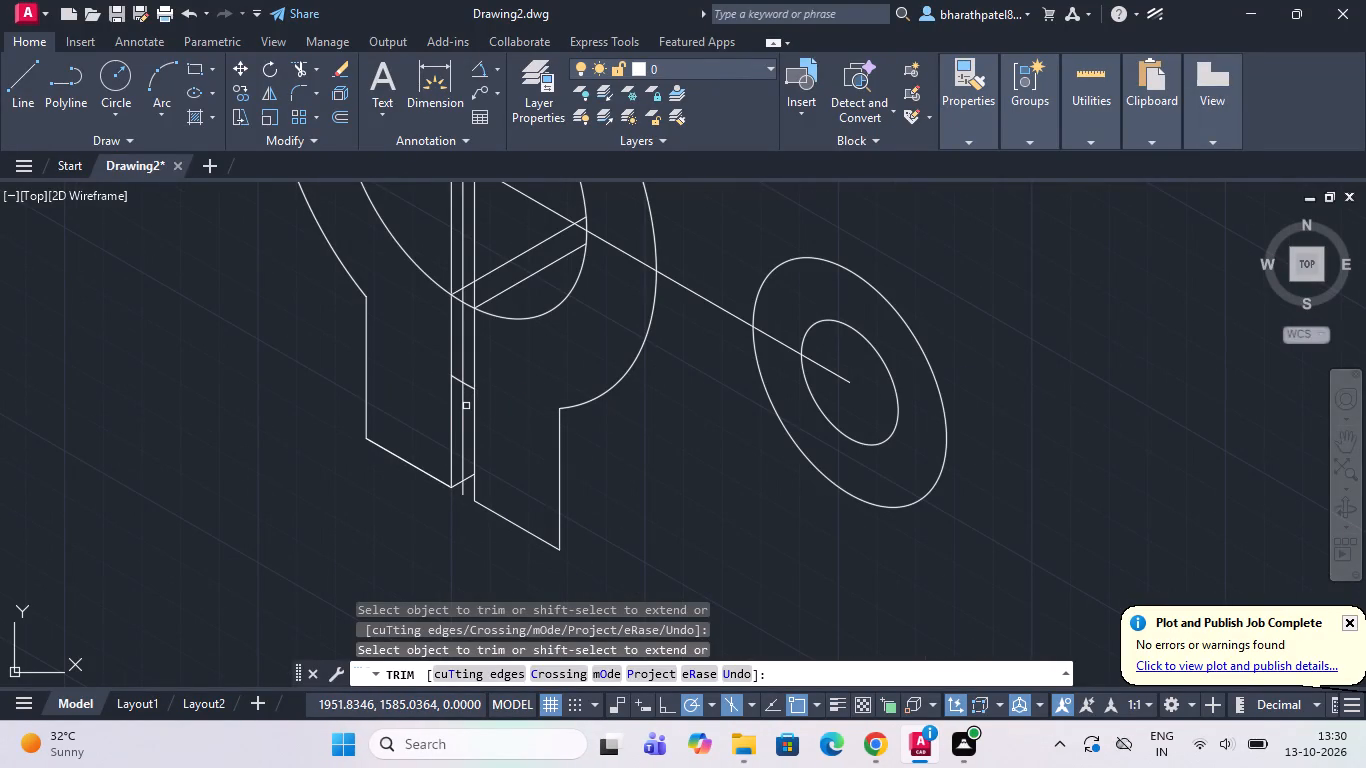
Trim the middle rib line below the remaining short arc, including its stub under the lower 30° line.
{"action": "scroll", "coordinate": [466, 442], "scroll_direction": "up", "scroll_amount": 3}
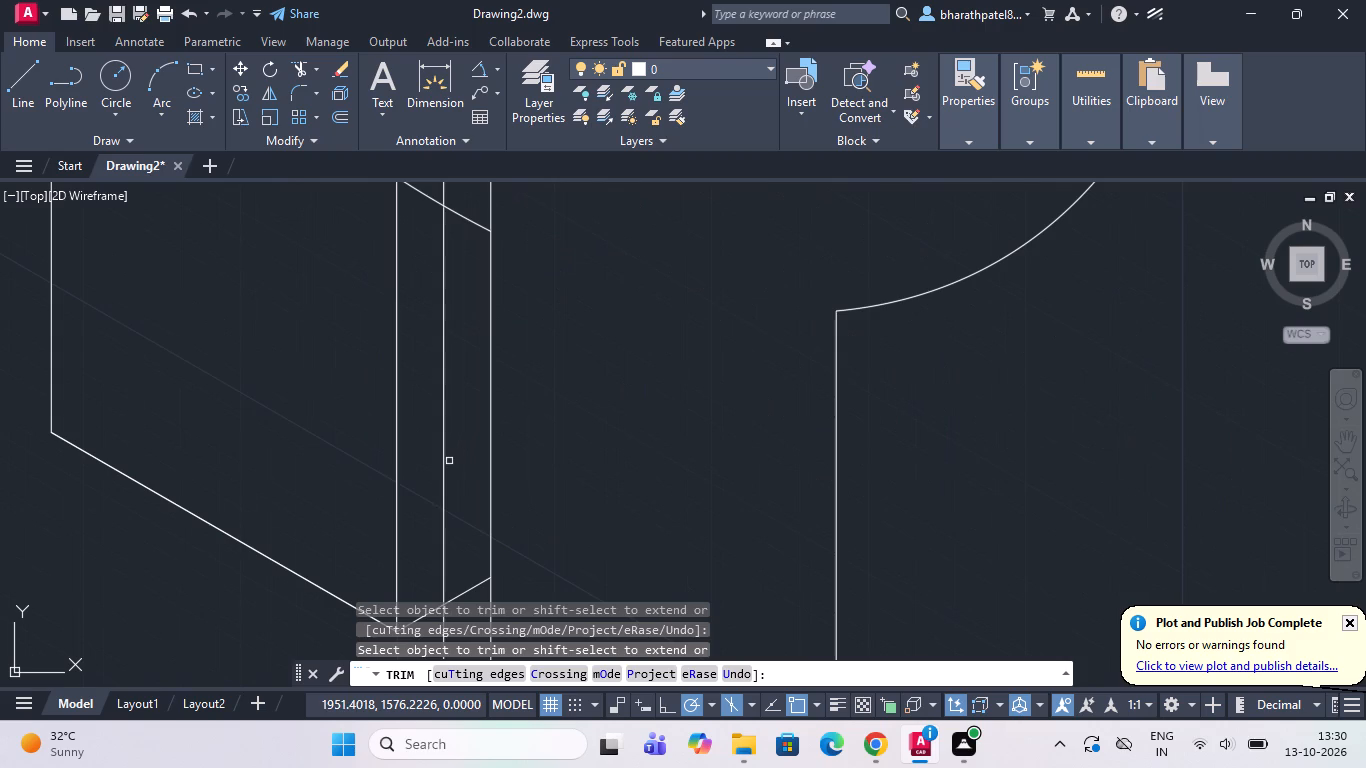
{"action": "left_click", "coordinate": [444, 458]}
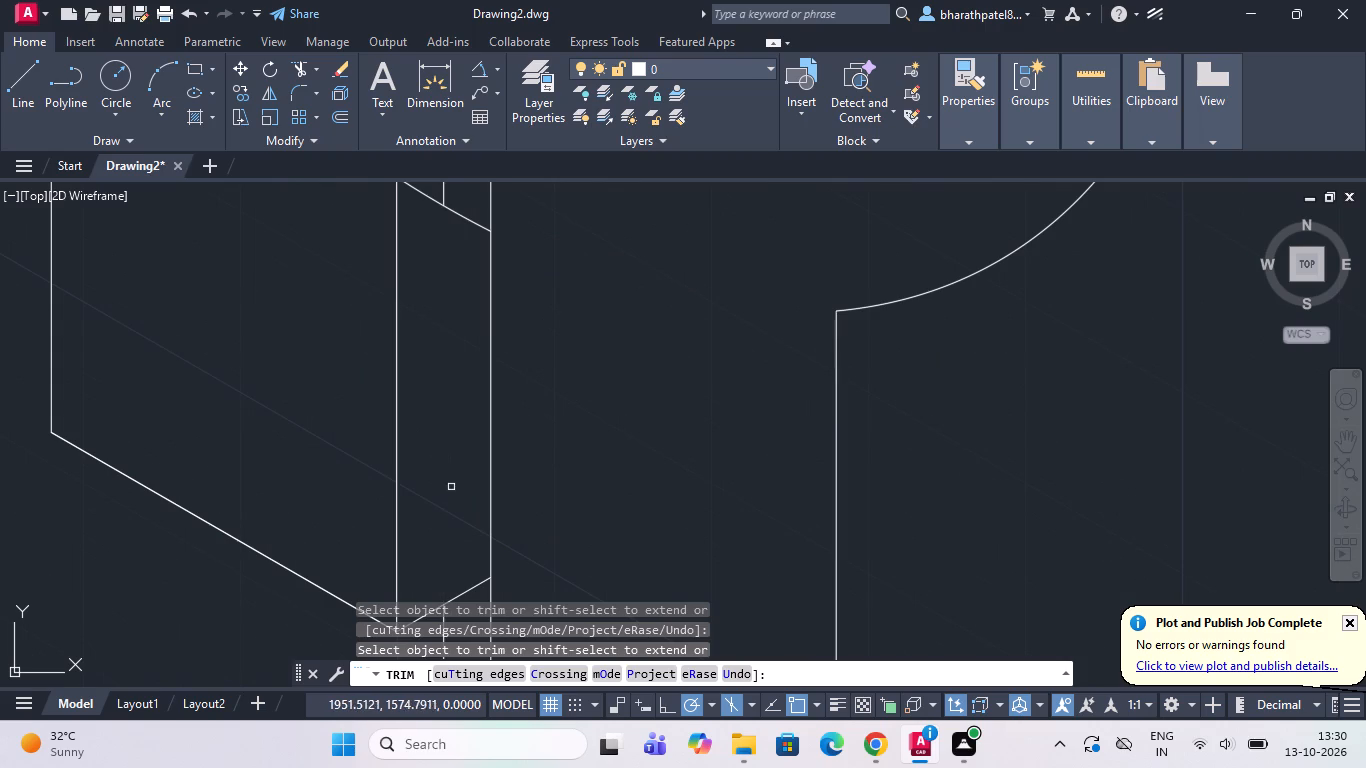
{"action": "scroll", "coordinate": [450, 489], "scroll_direction": "down", "scroll_amount": 3}
{"action": "scroll", "coordinate": [452, 547], "scroll_direction": "up", "scroll_amount": 3}
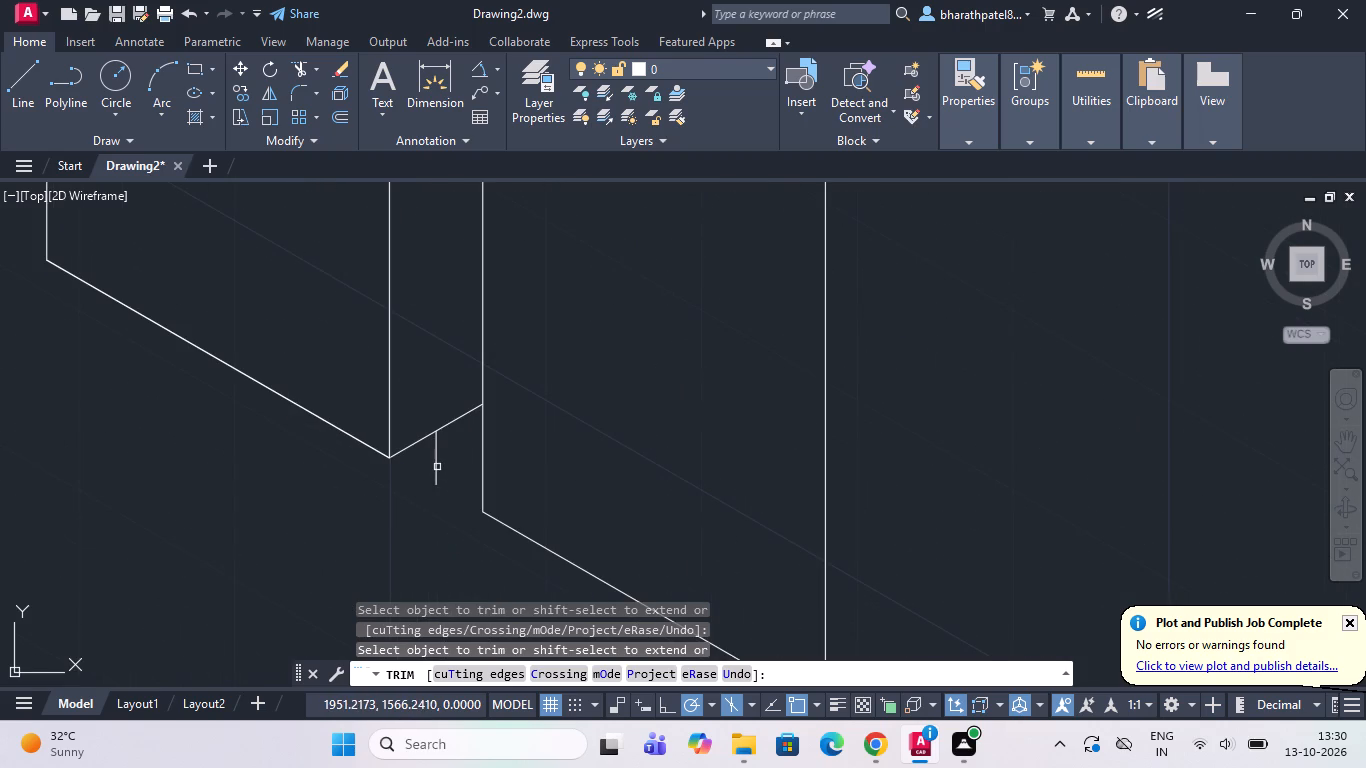
{"action": "left_click", "coordinate": [437, 467]}
Trim the three rib lines between the inner isocircle and the short arc at the top of the slot.
{"action": "scroll", "coordinate": [434, 479], "scroll_direction": "down", "scroll_amount": 4}
{"action": "scroll", "coordinate": [433, 391], "scroll_direction": "up", "scroll_amount": 3}
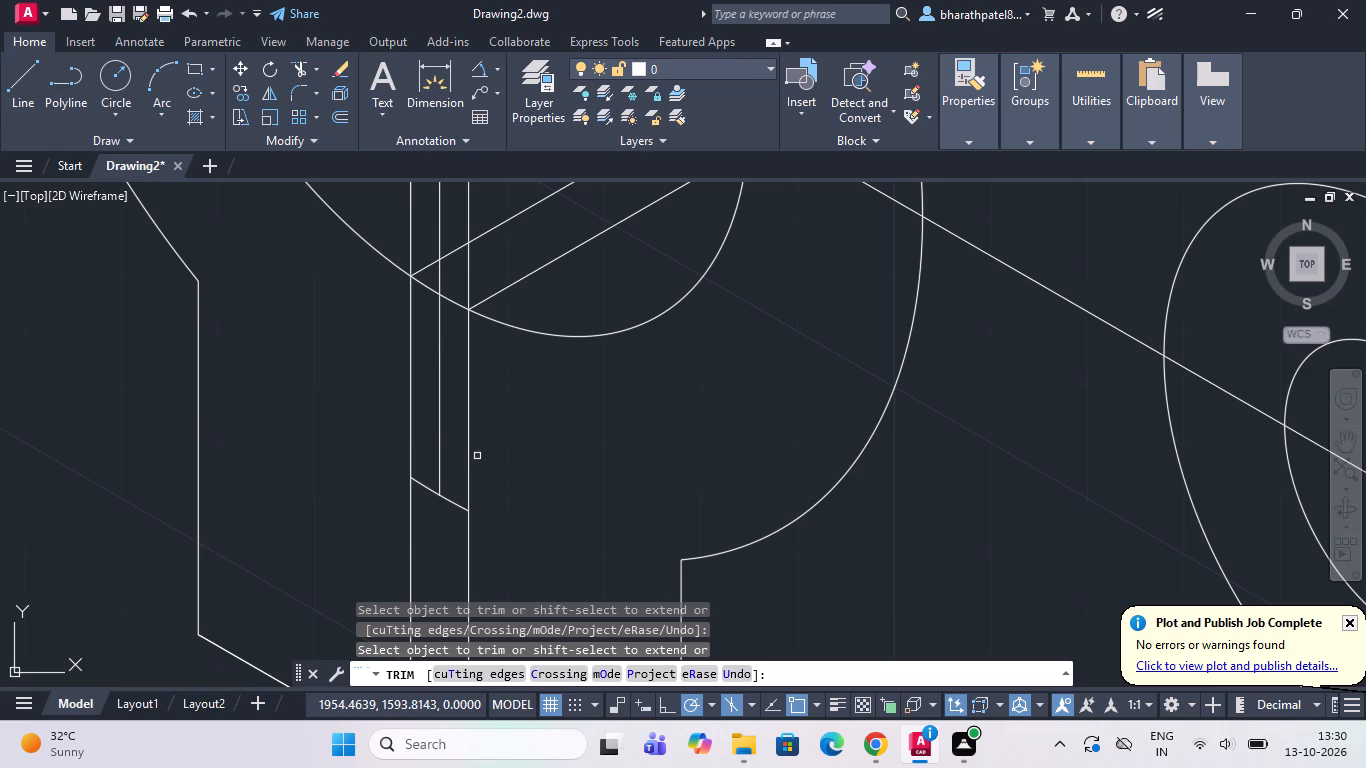
{"action": "scroll", "coordinate": [476, 468], "scroll_direction": "down", "scroll_amount": 2}
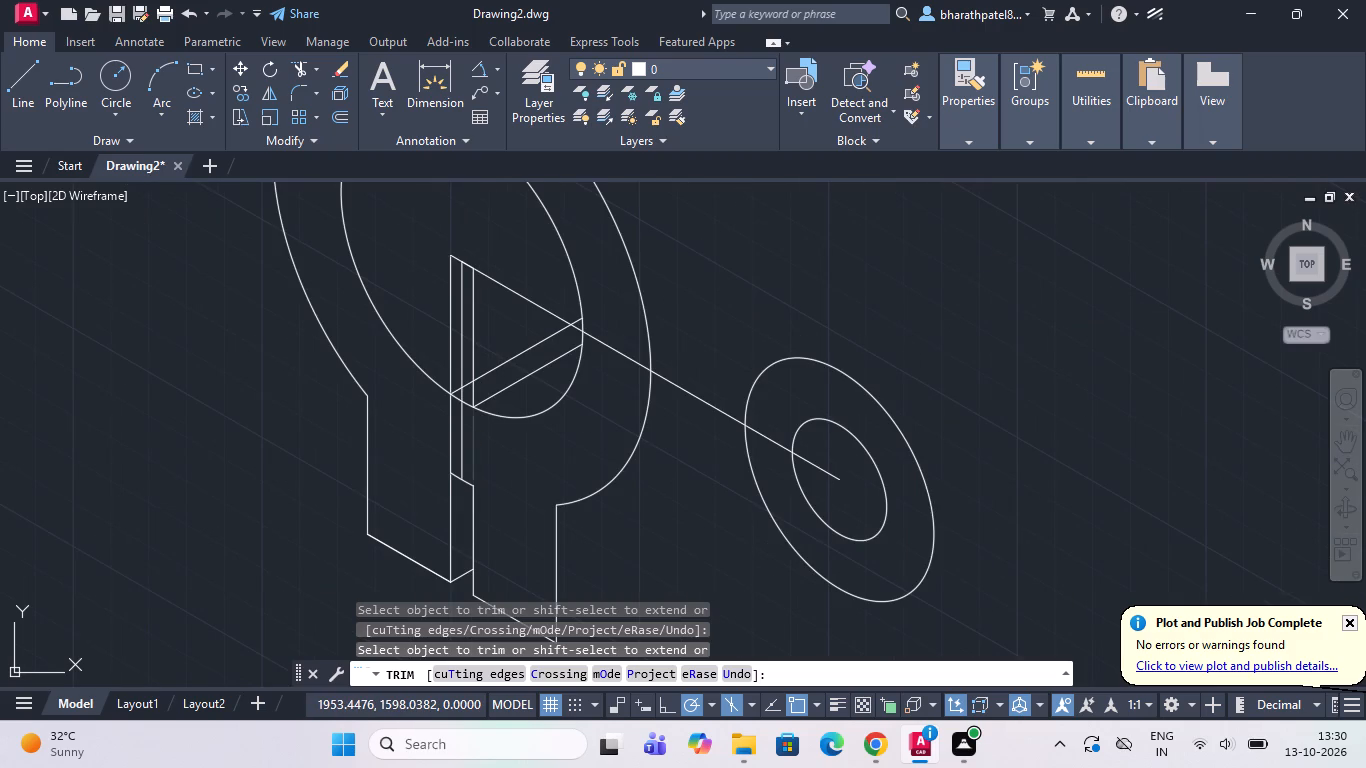
{"action": "left_click", "coordinate": [472, 446]}
{"action": "left_click", "coordinate": [448, 445]}
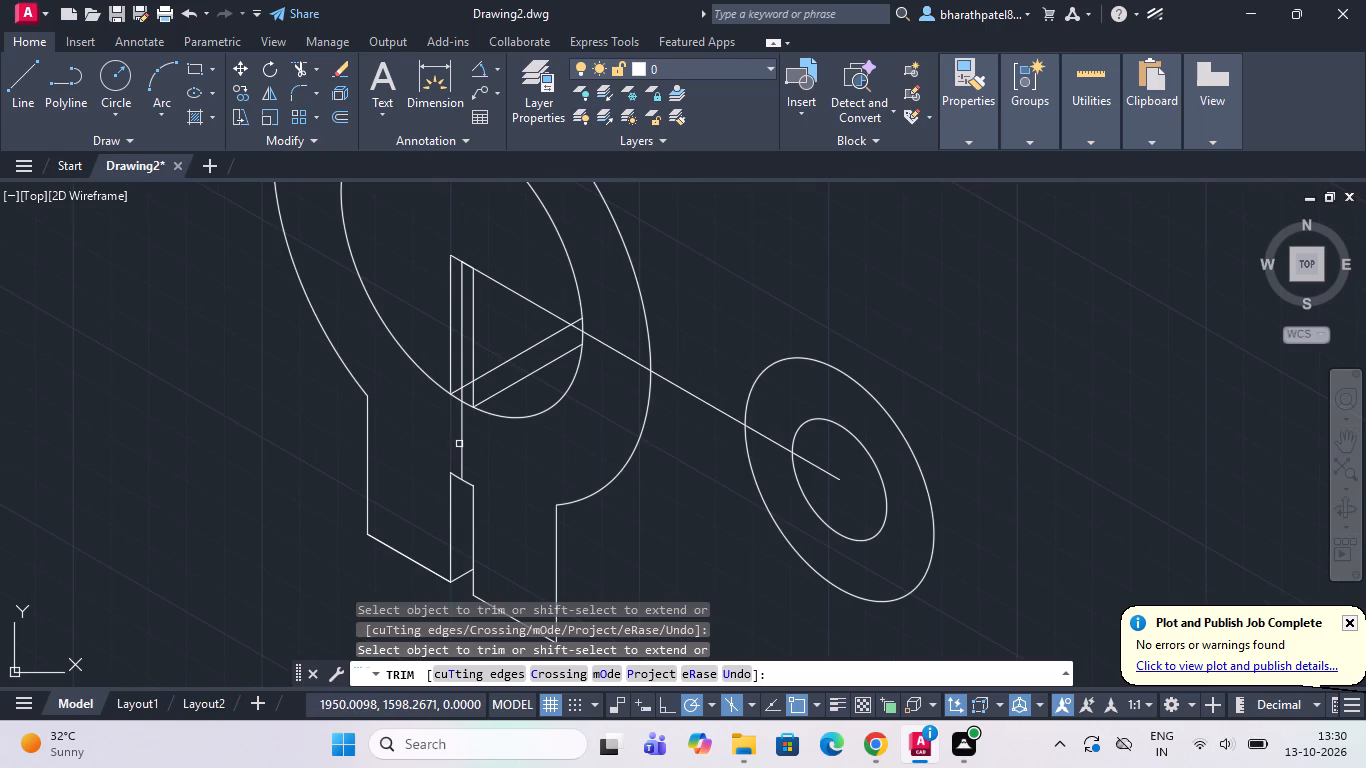
{"action": "left_click", "coordinate": [459, 444]}
Draw a line at 30° from the lower end of the base's right vertical edge.
{"action": "scroll", "coordinate": [459, 444], "scroll_direction": "down", "scroll_amount": 2}
{"action": "scroll", "coordinate": [450, 440], "scroll_direction": "up", "scroll_amount": 1}
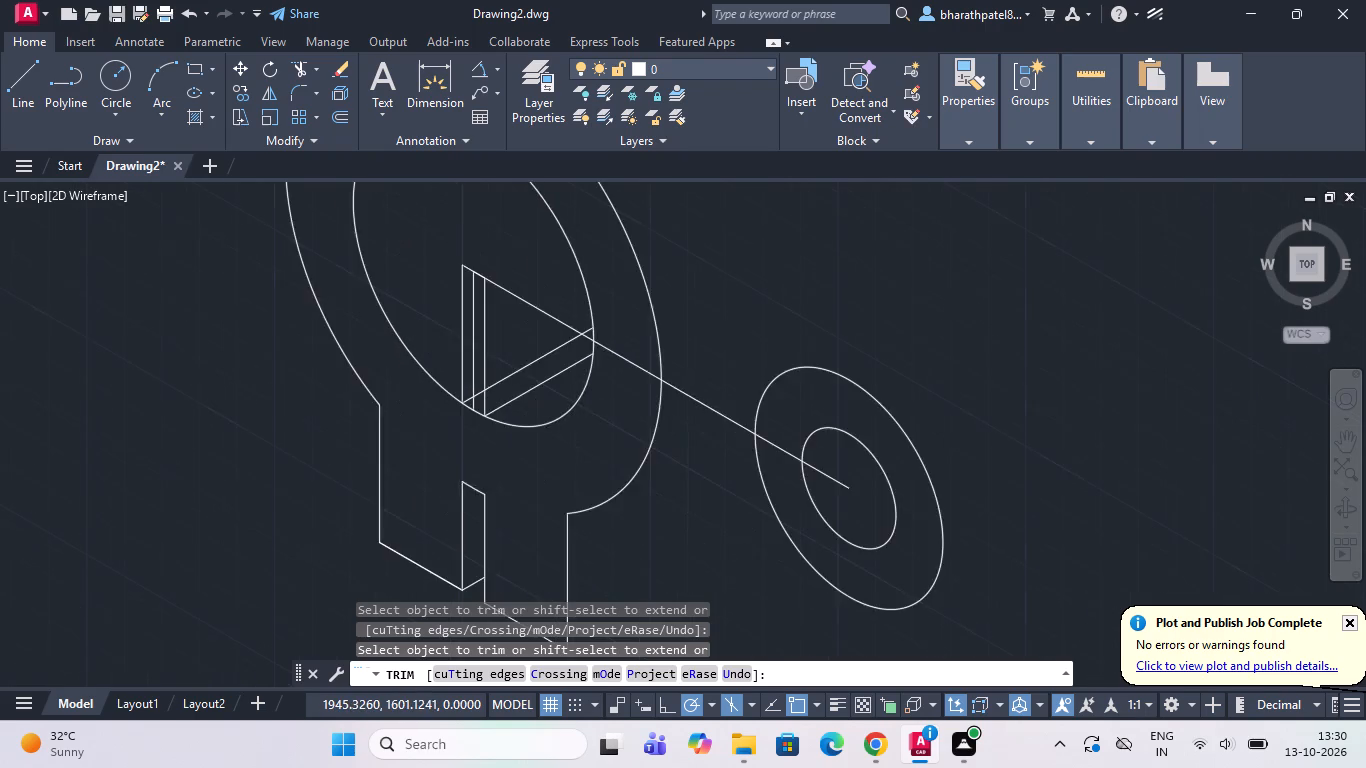
{"action": "scroll", "coordinate": [450, 440], "scroll_direction": "up", "scroll_amount": 2}
{"action": "scroll", "coordinate": [450, 440], "scroll_direction": "down", "scroll_amount": 3}
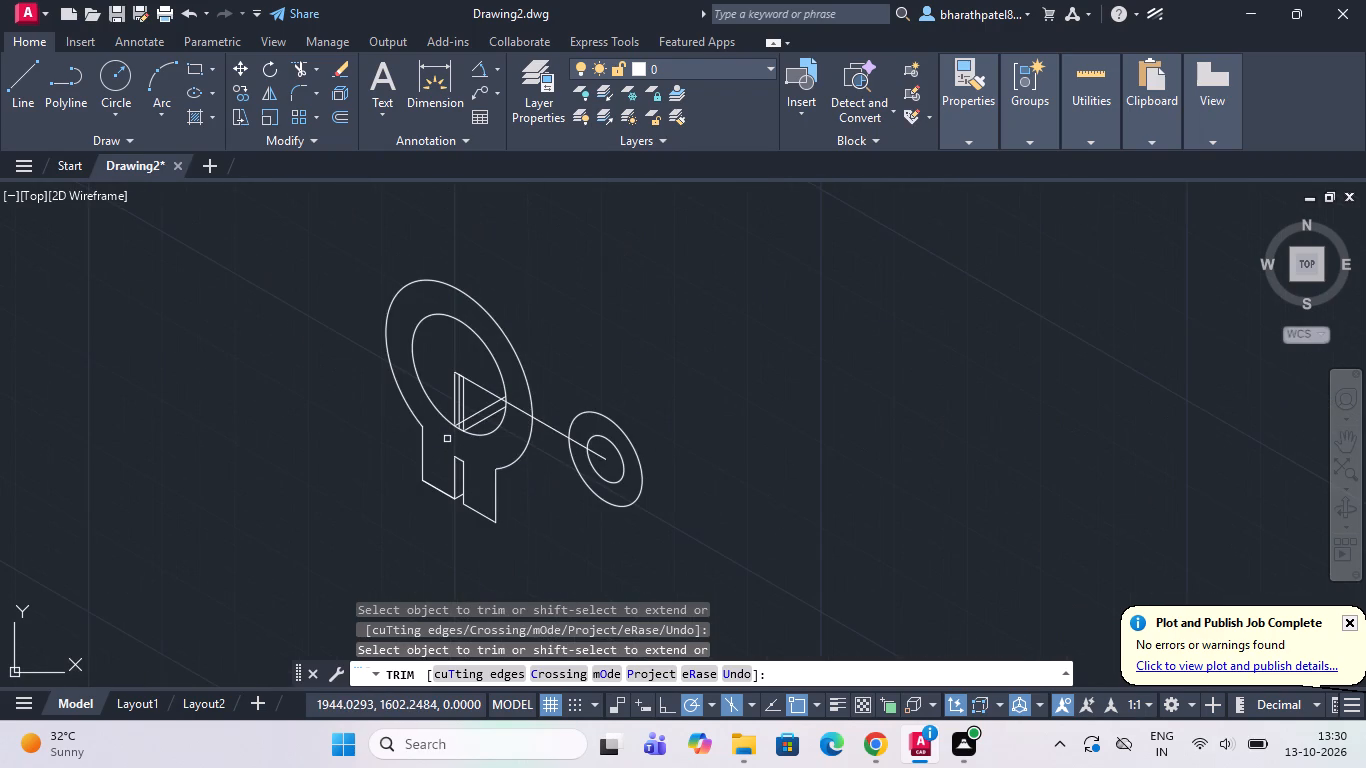
{"action": "left_click", "coordinate": [26, 94]}
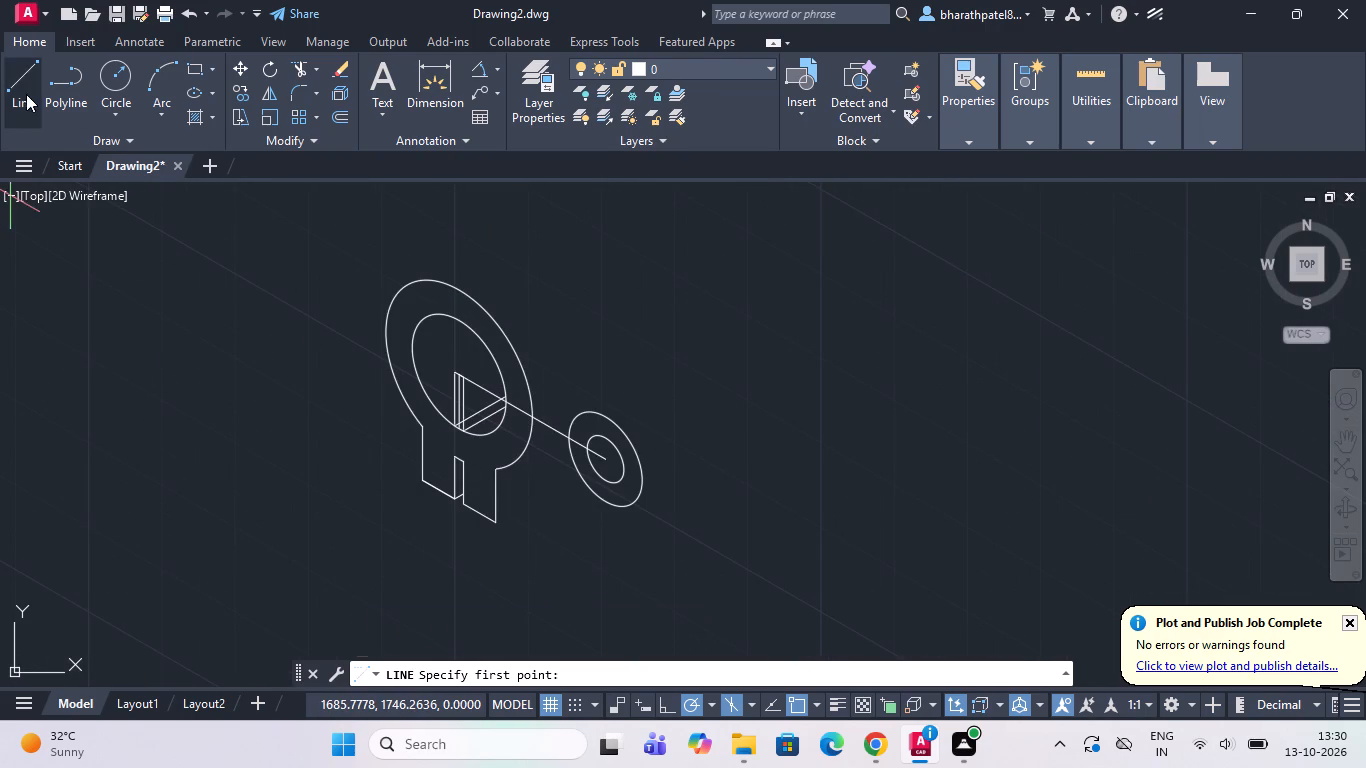
{"action": "scroll", "coordinate": [513, 495], "scroll_direction": "up", "scroll_amount": 3}
{"action": "scroll", "coordinate": [509, 488], "scroll_direction": "down", "scroll_amount": 2}
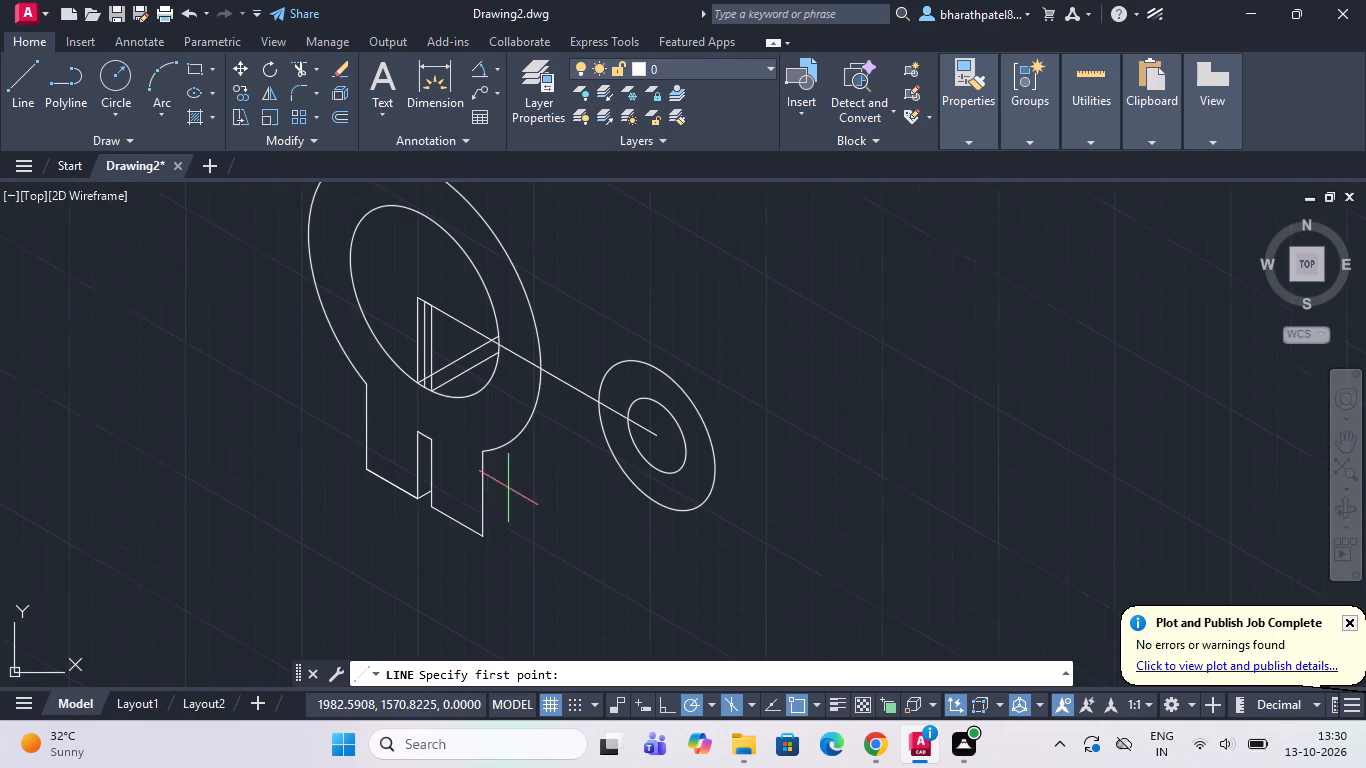
{"action": "scroll", "coordinate": [523, 536], "scroll_direction": "up", "scroll_amount": 2}
{"action": "scroll", "coordinate": [523, 535], "scroll_direction": "down", "scroll_amount": 1}
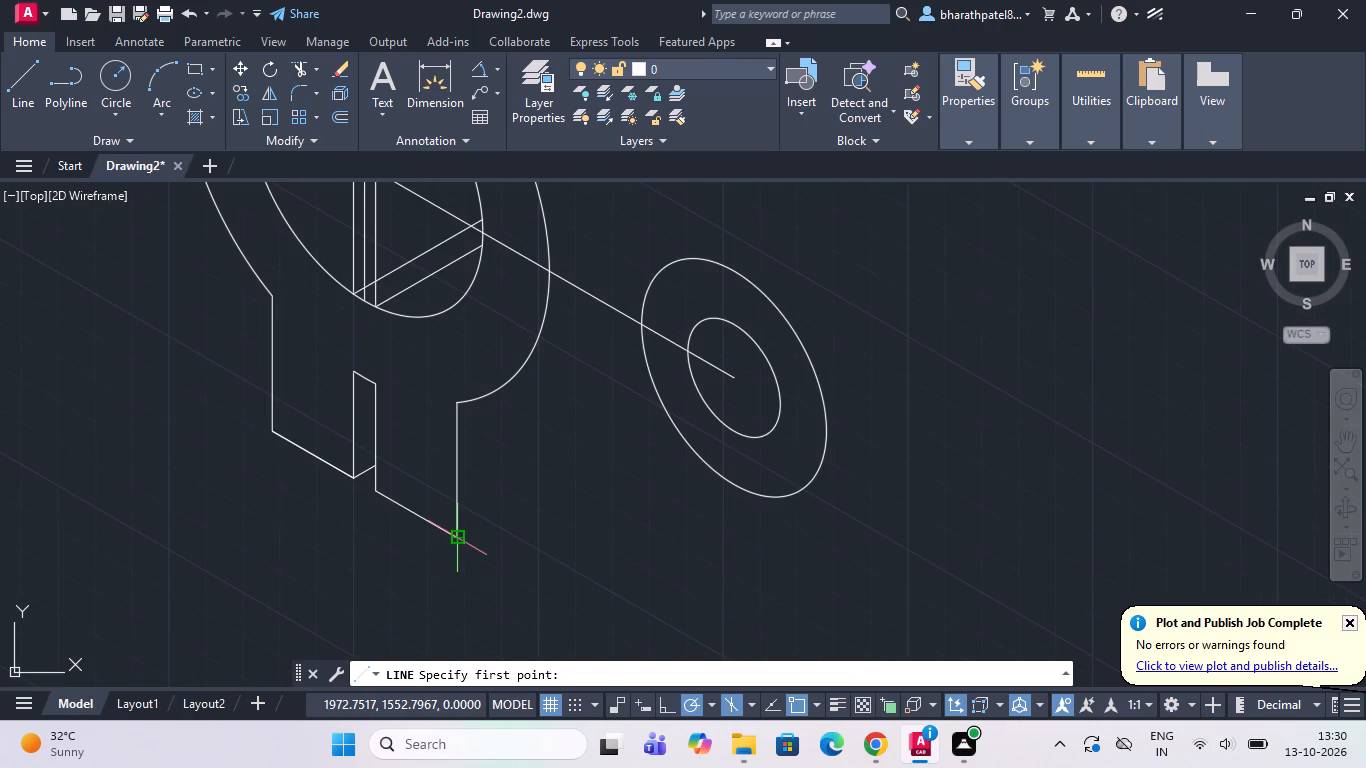
{"action": "left_click", "coordinate": [453, 541]}
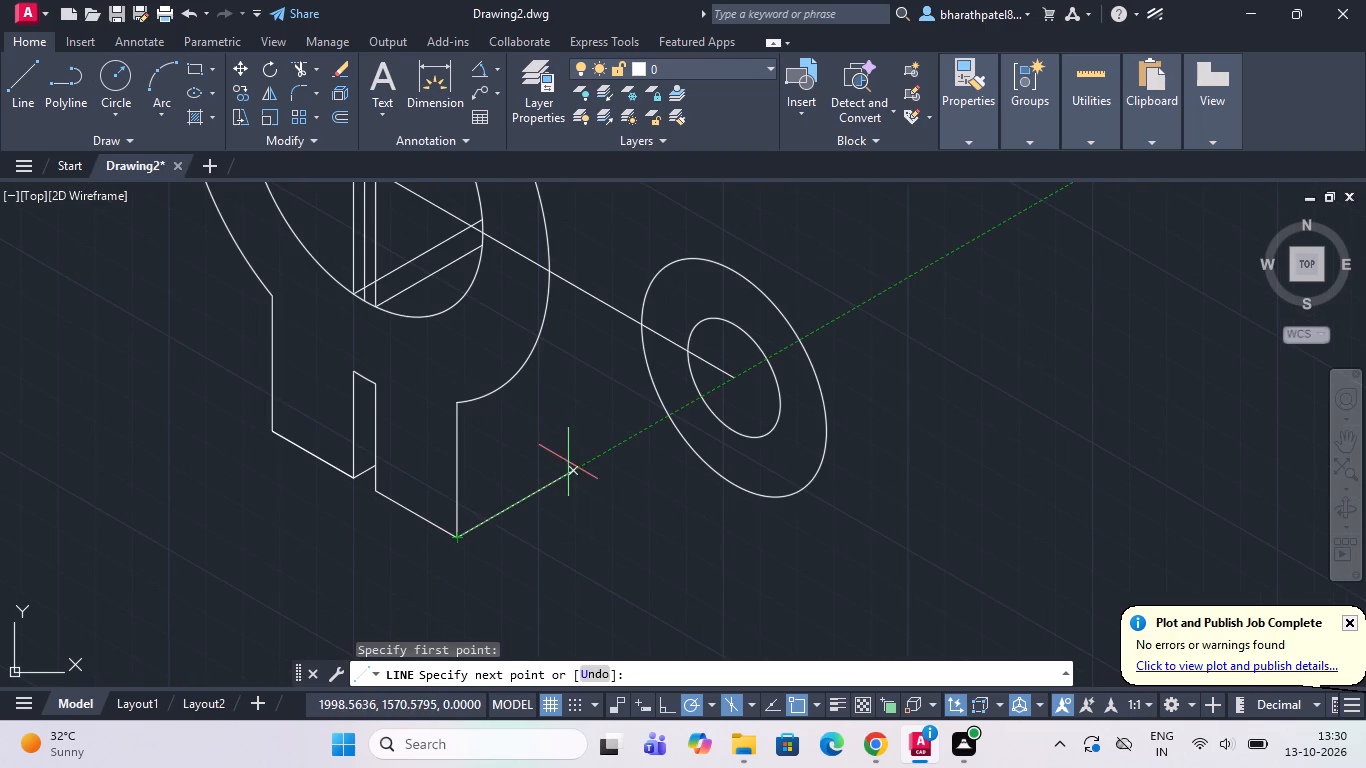
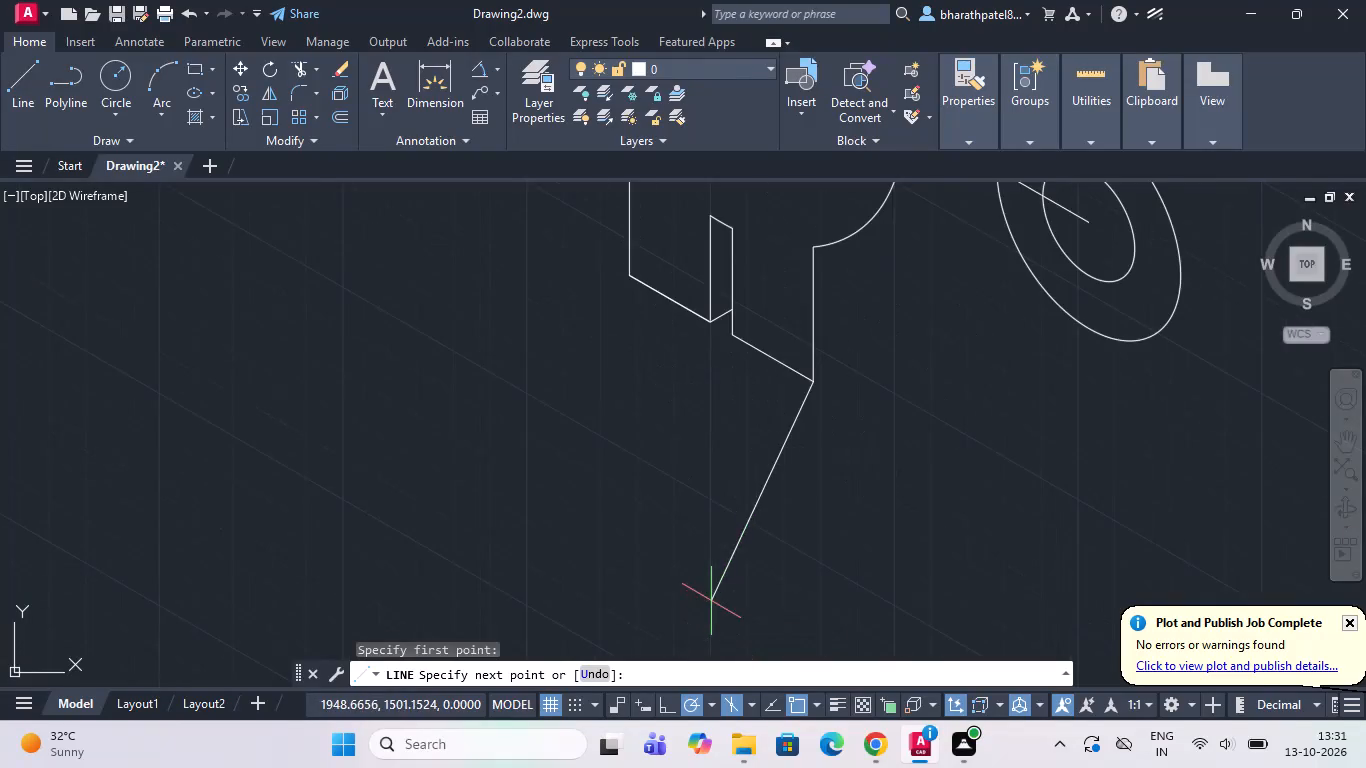
Set the length of the 30° line from the lower end of the base's right vertical edge to 20.
{"action": "scroll", "coordinate": [720, 624], "scroll_direction": "down", "scroll_amount": 2}
{"action": "scroll", "coordinate": [757, 508], "scroll_direction": "up", "scroll_amount": 1}
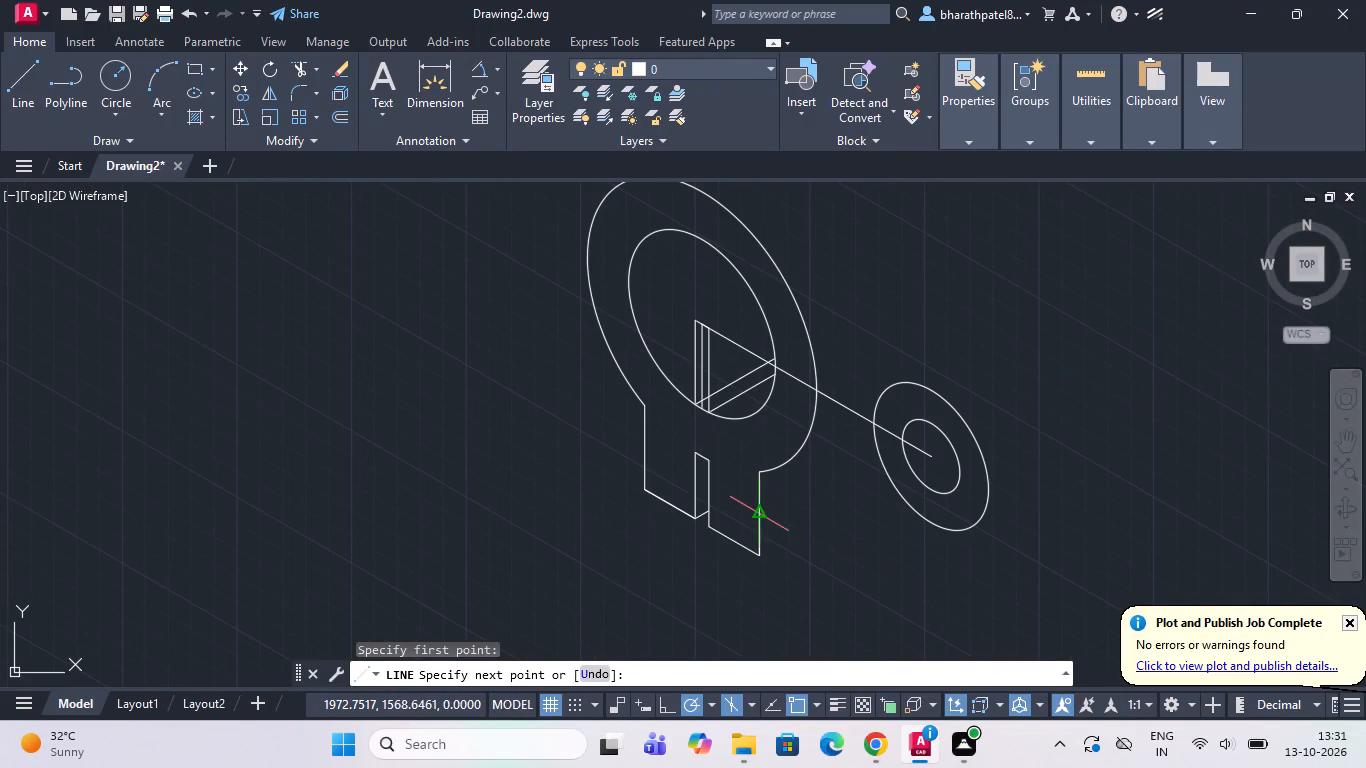
{"action": "scroll", "coordinate": [832, 540], "scroll_direction": "up", "scroll_amount": 3}
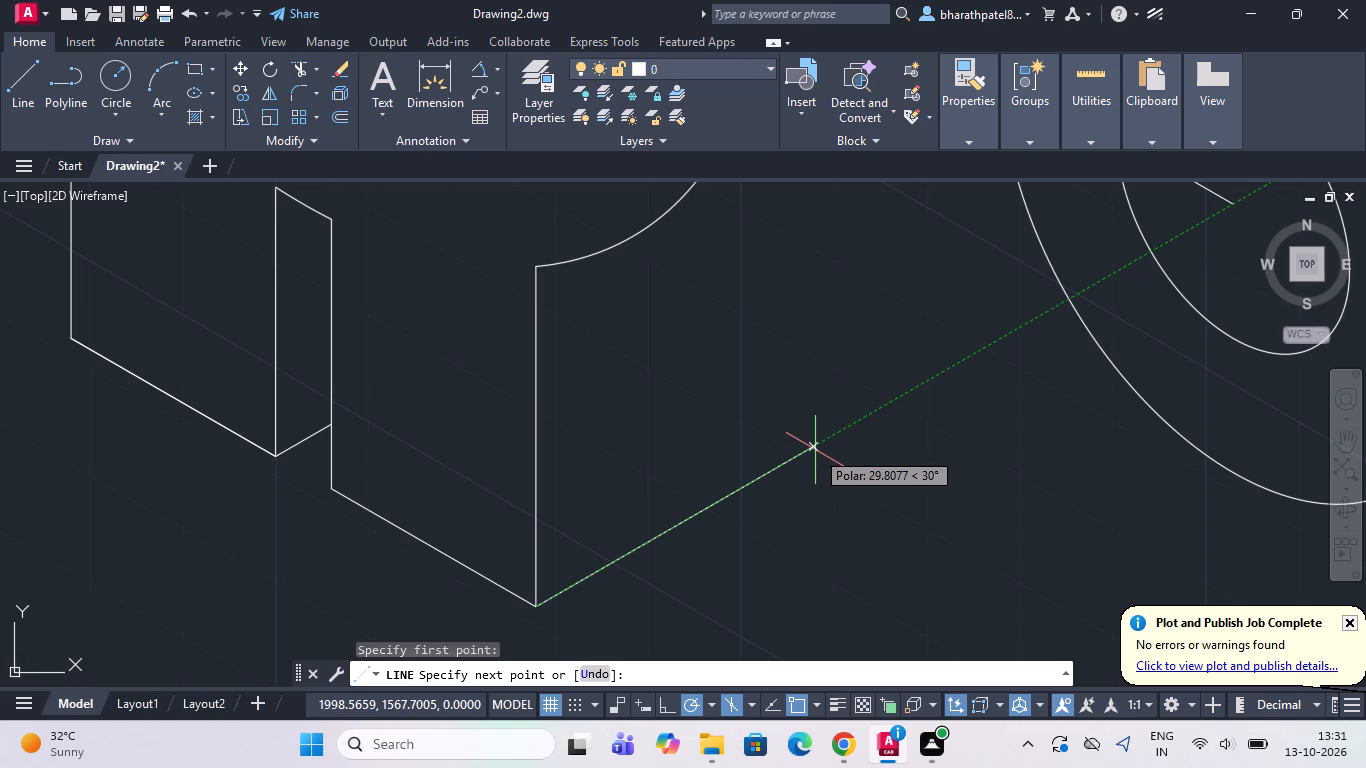
{"action": "type", "text": "20\\"}
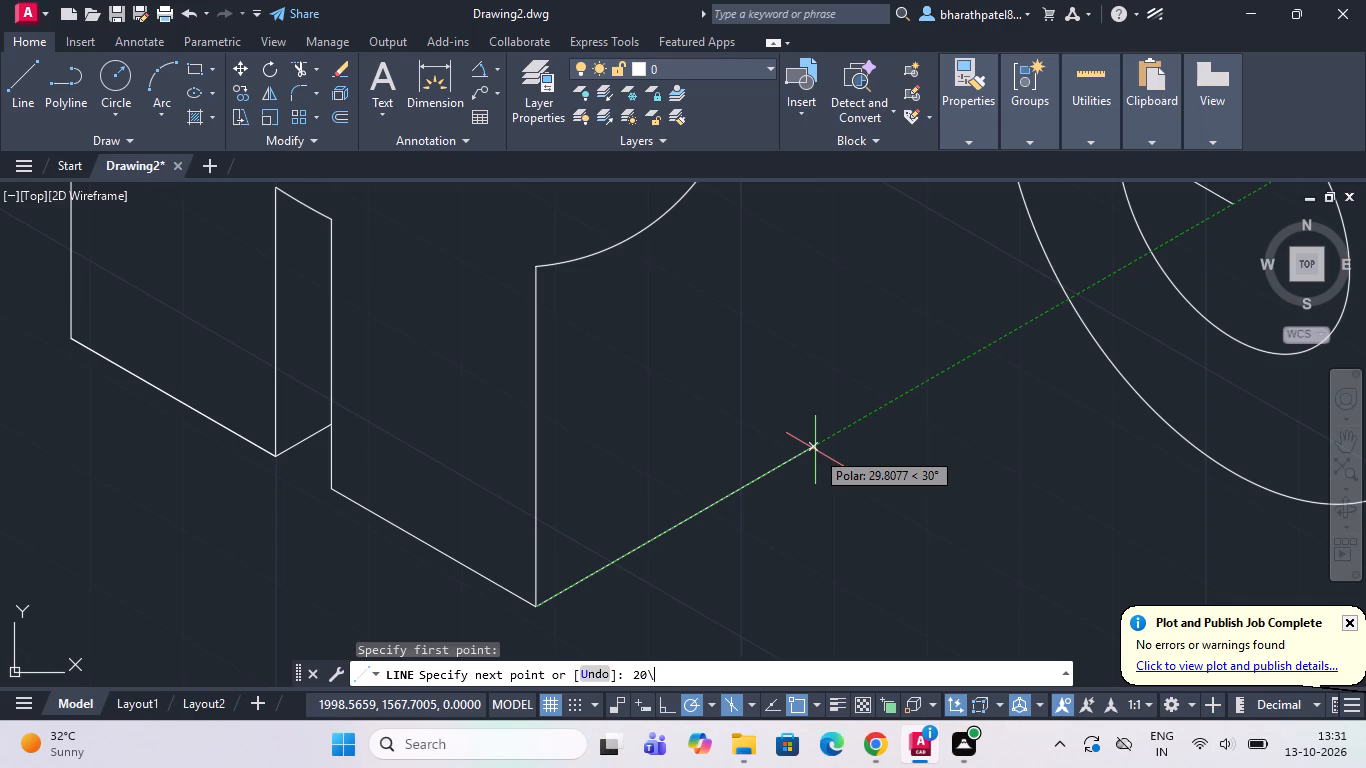
{"action": "key", "text": "BackSpace"}
{"action": "key", "text": "Return"}
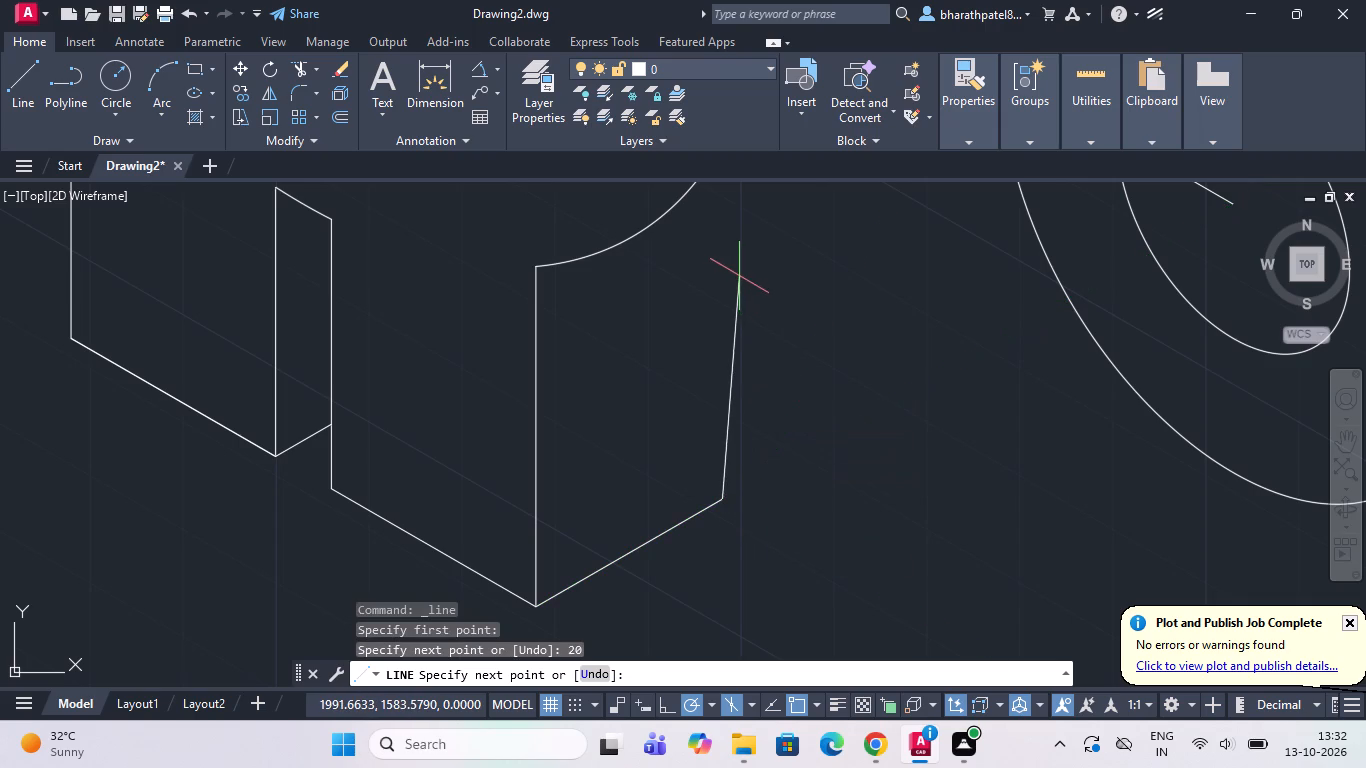
Draw a vertical line about 36 long upward from the 30° line's far end, crossing the large isocircle's arc.
{"action": "scroll", "coordinate": [707, 284], "scroll_direction": "down", "scroll_amount": 3}
{"action": "scroll", "coordinate": [698, 245], "scroll_direction": "up", "scroll_amount": 1}
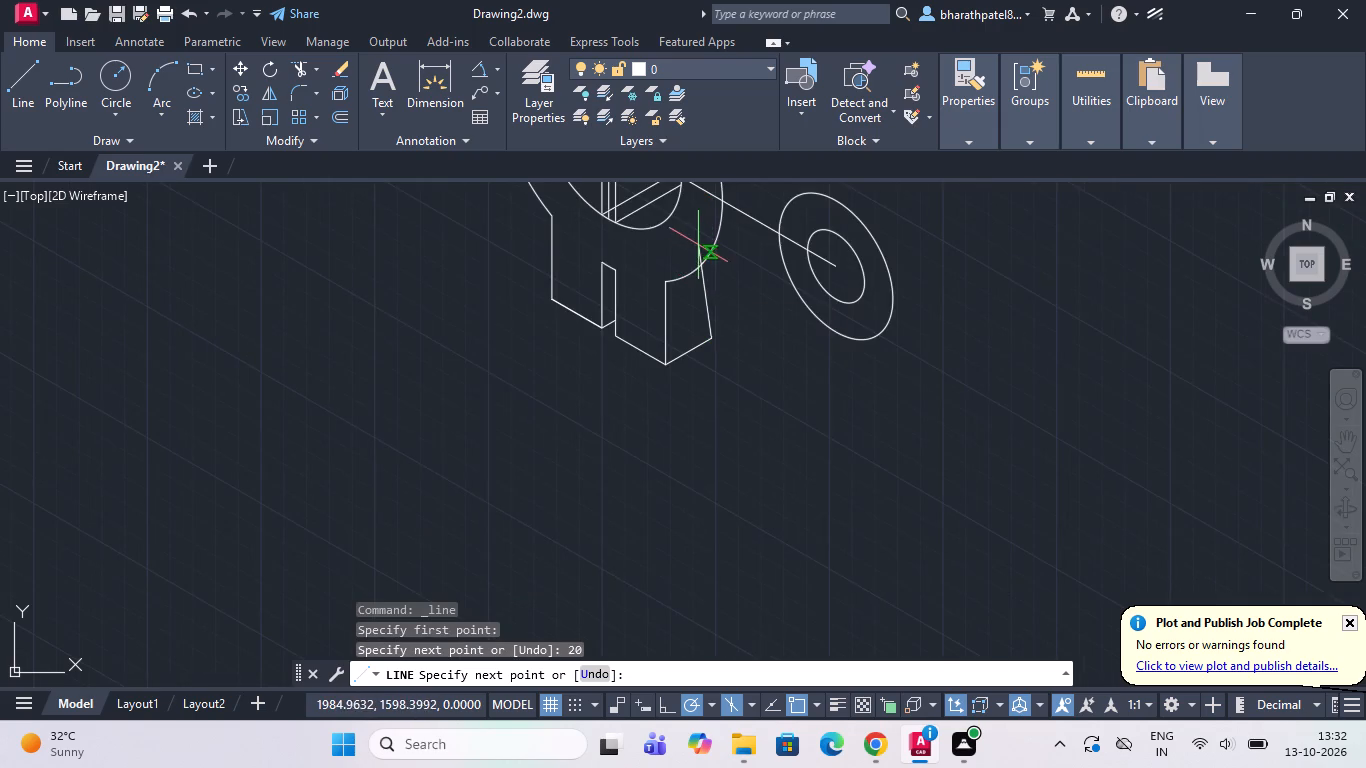
{"action": "scroll", "coordinate": [698, 245], "scroll_direction": "up", "scroll_amount": 2}
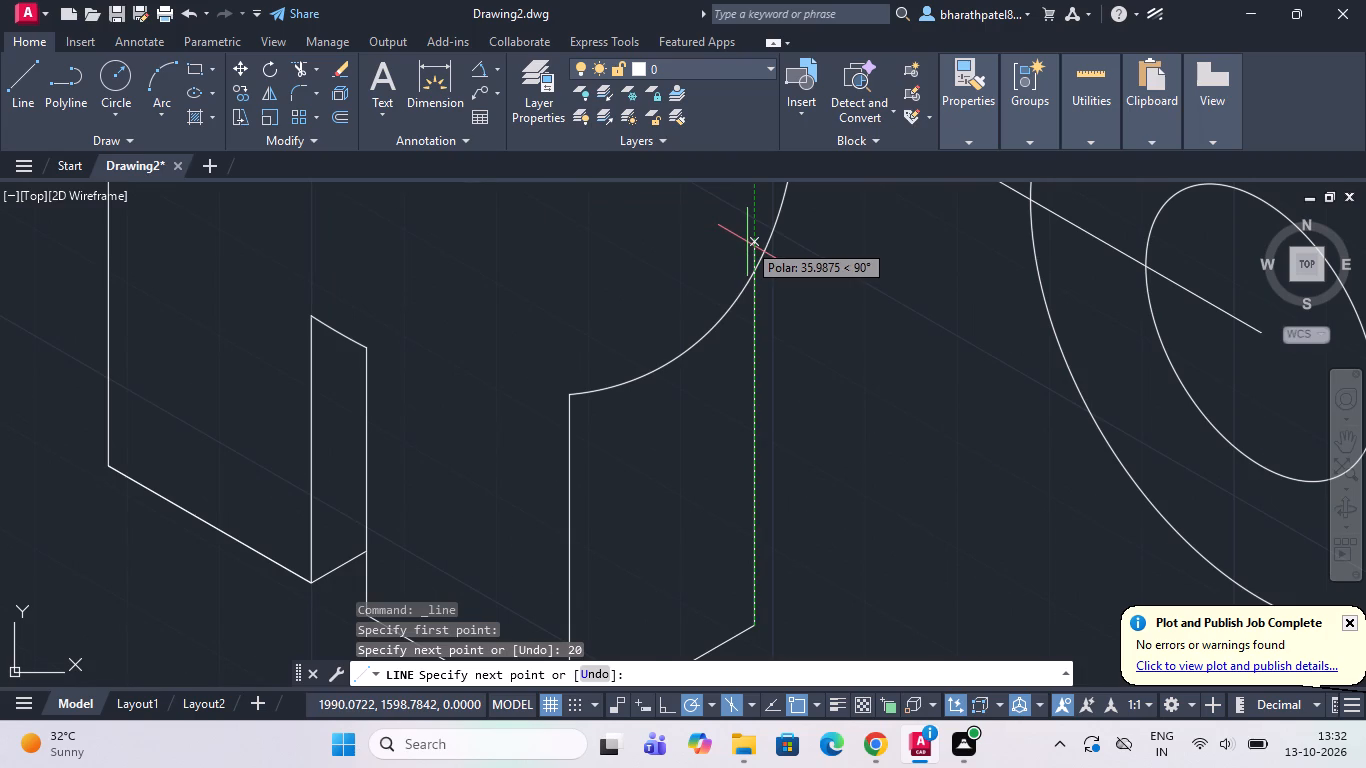
{"action": "left_click", "coordinate": [747, 242]}
{"action": "key", "text": "Escape"}
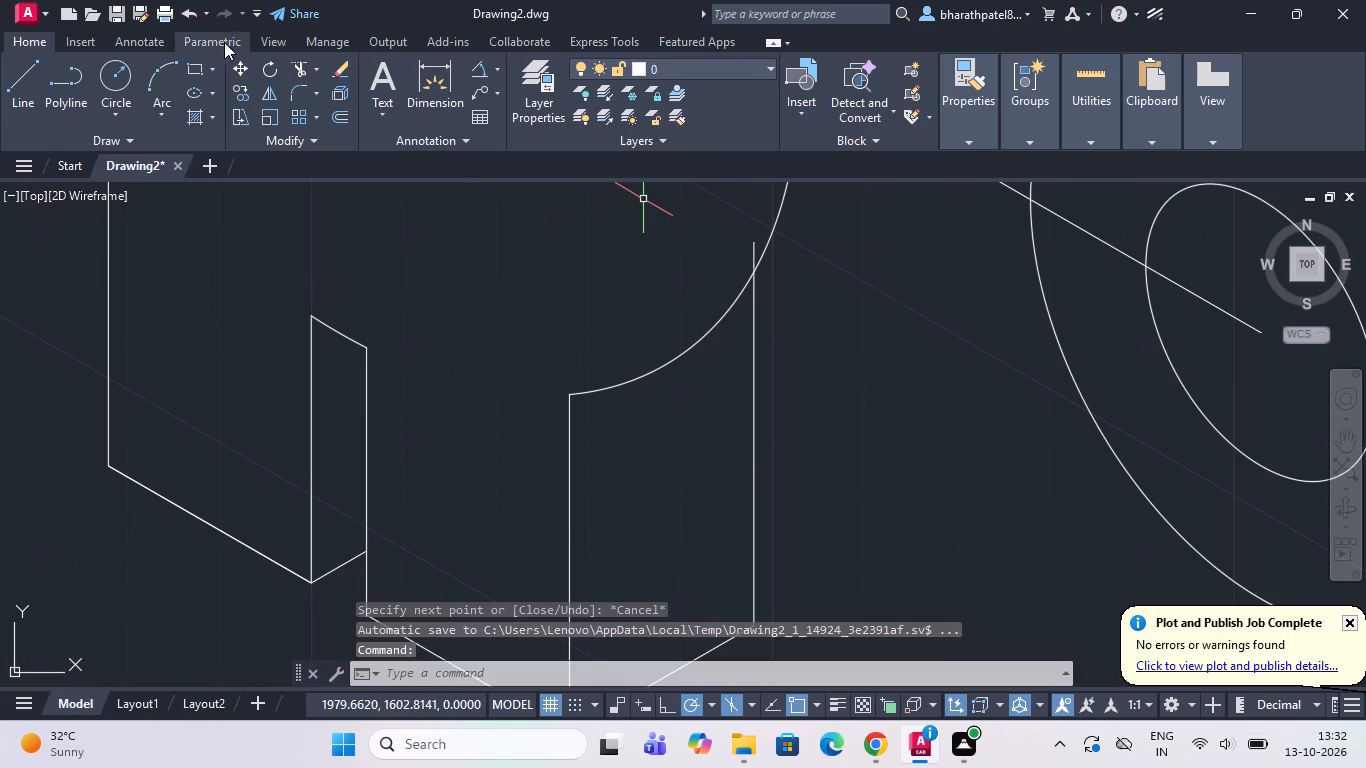
Trim the new vertical line's end that projects above the large isocircle's arc.
{"action": "left_click_drag", "start_coordinate": [292, 67], "coordinate": [308, 71]}
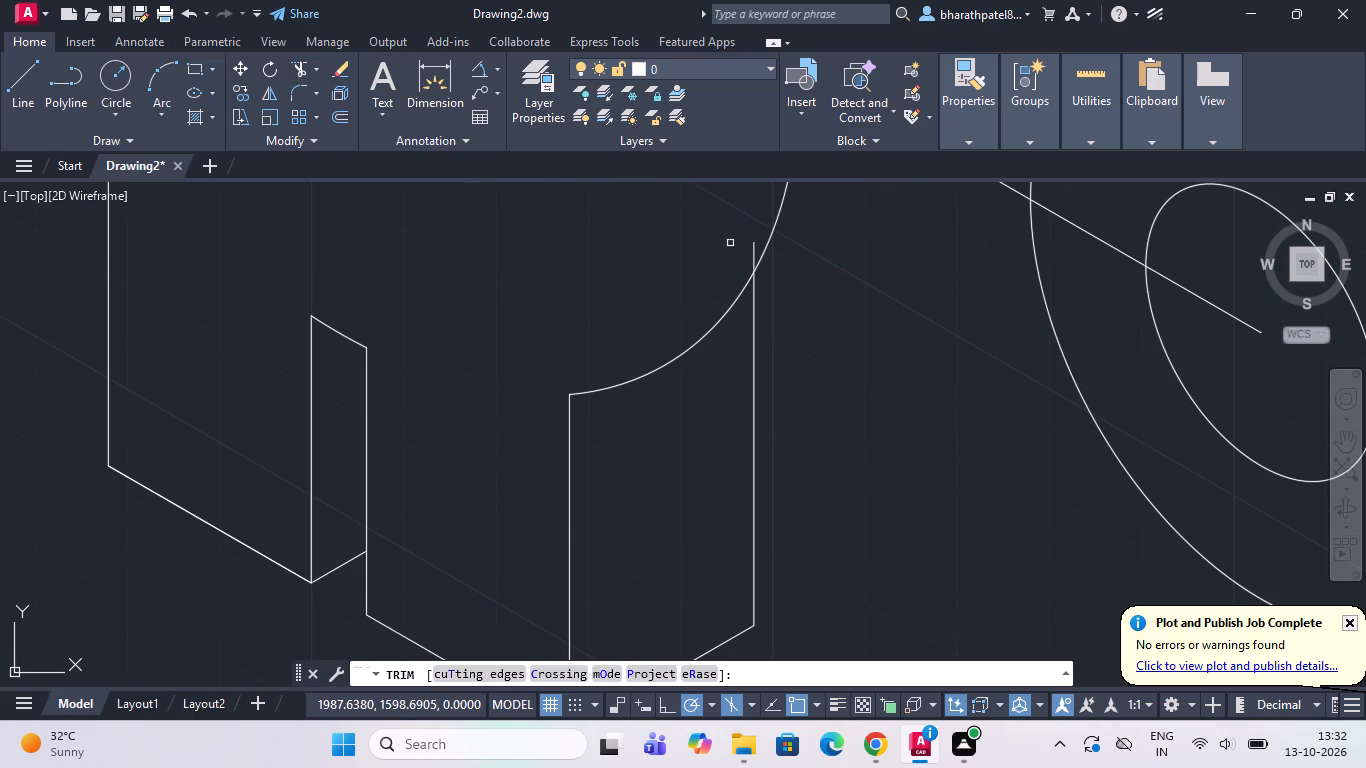
{"action": "left_click", "coordinate": [753, 261]}
Draw a vertical centre line upward from the midpoint of the end face's 30° bottom edge.
{"action": "scroll", "coordinate": [746, 256], "scroll_direction": "down", "scroll_amount": 3}
{"action": "scroll", "coordinate": [789, 379], "scroll_direction": "down", "scroll_amount": 1}
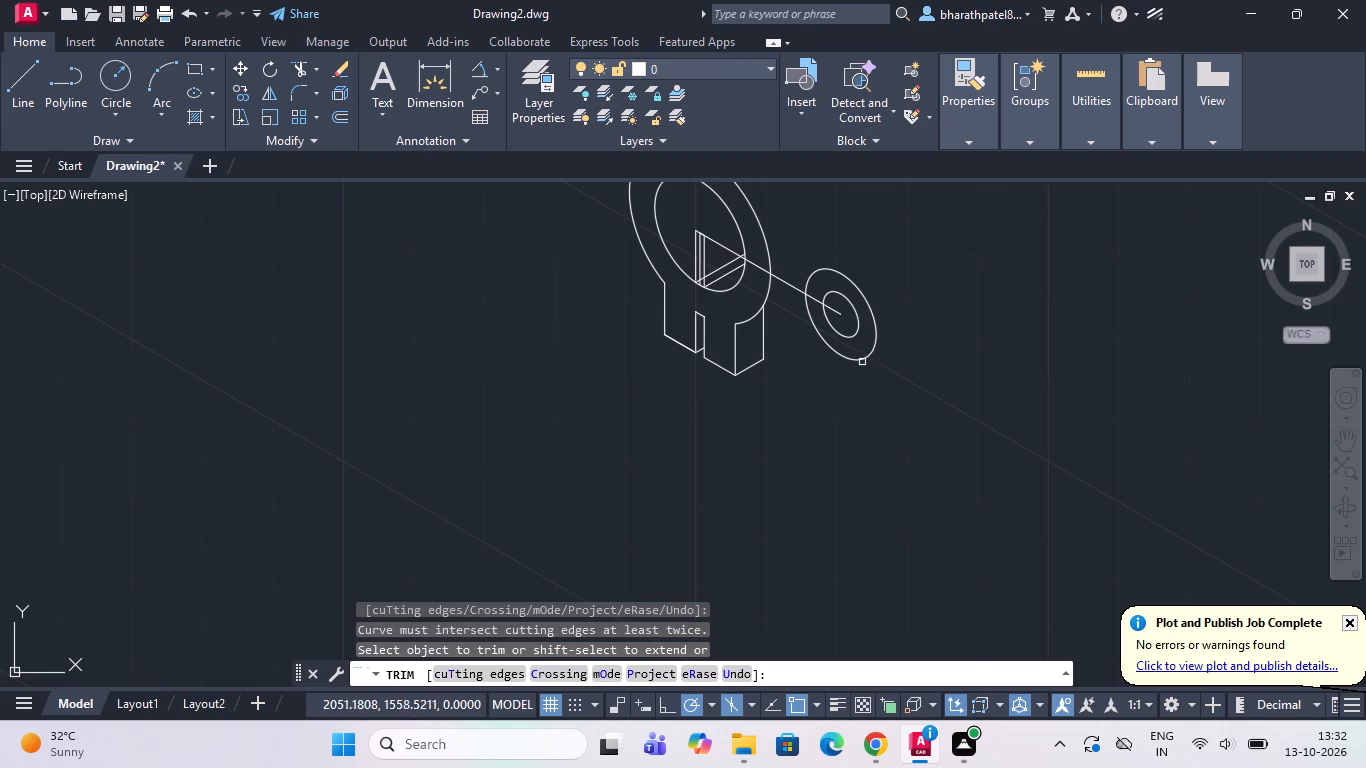
{"action": "scroll", "coordinate": [621, 299], "scroll_direction": "up", "scroll_amount": 2}
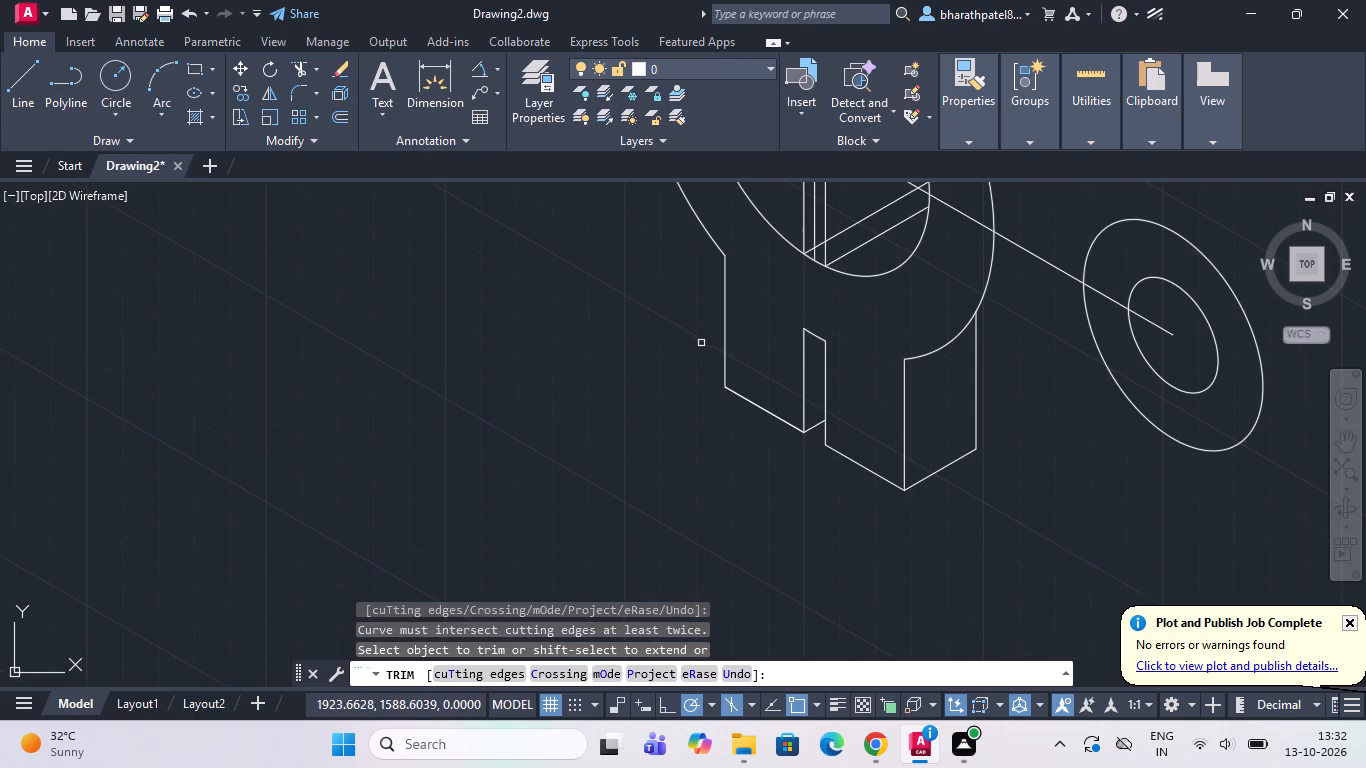
{"action": "left_click", "coordinate": [10, 92]}
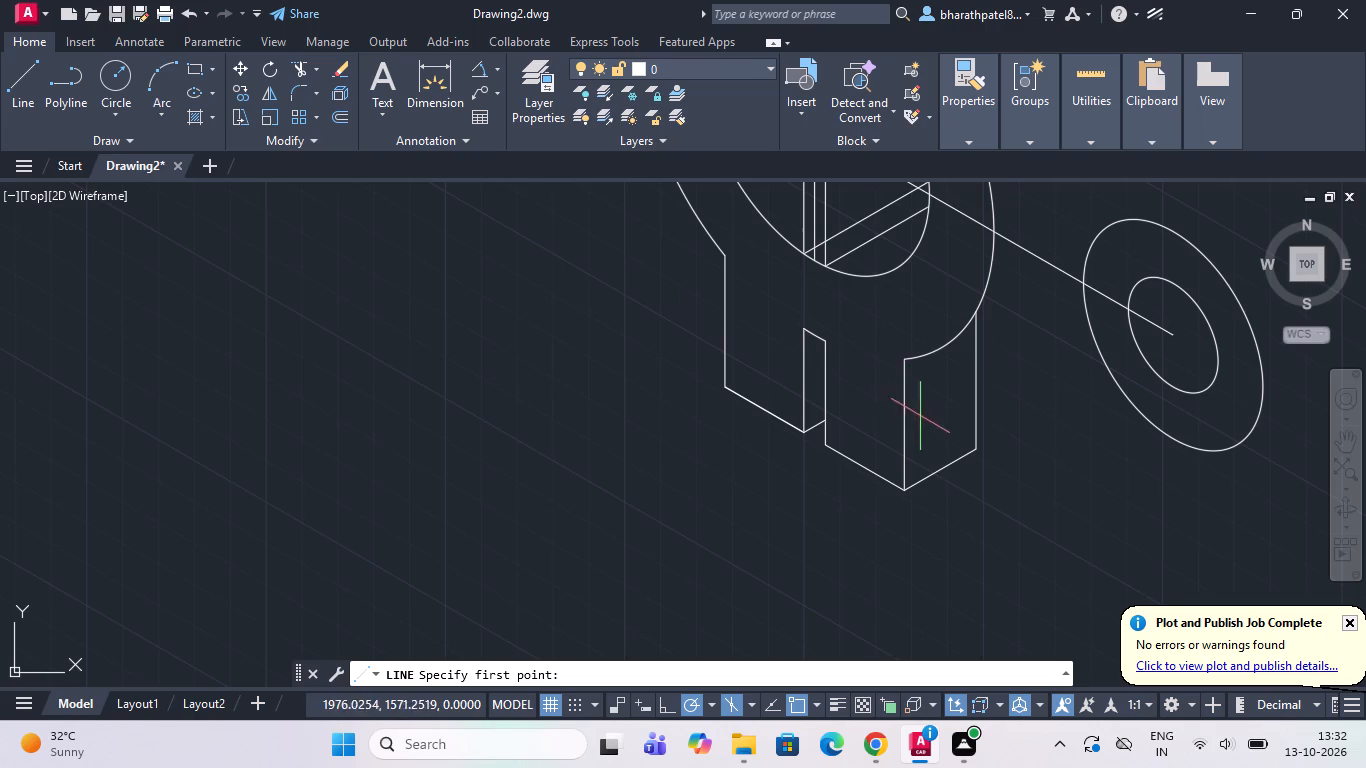
{"action": "left_click", "coordinate": [937, 469]}
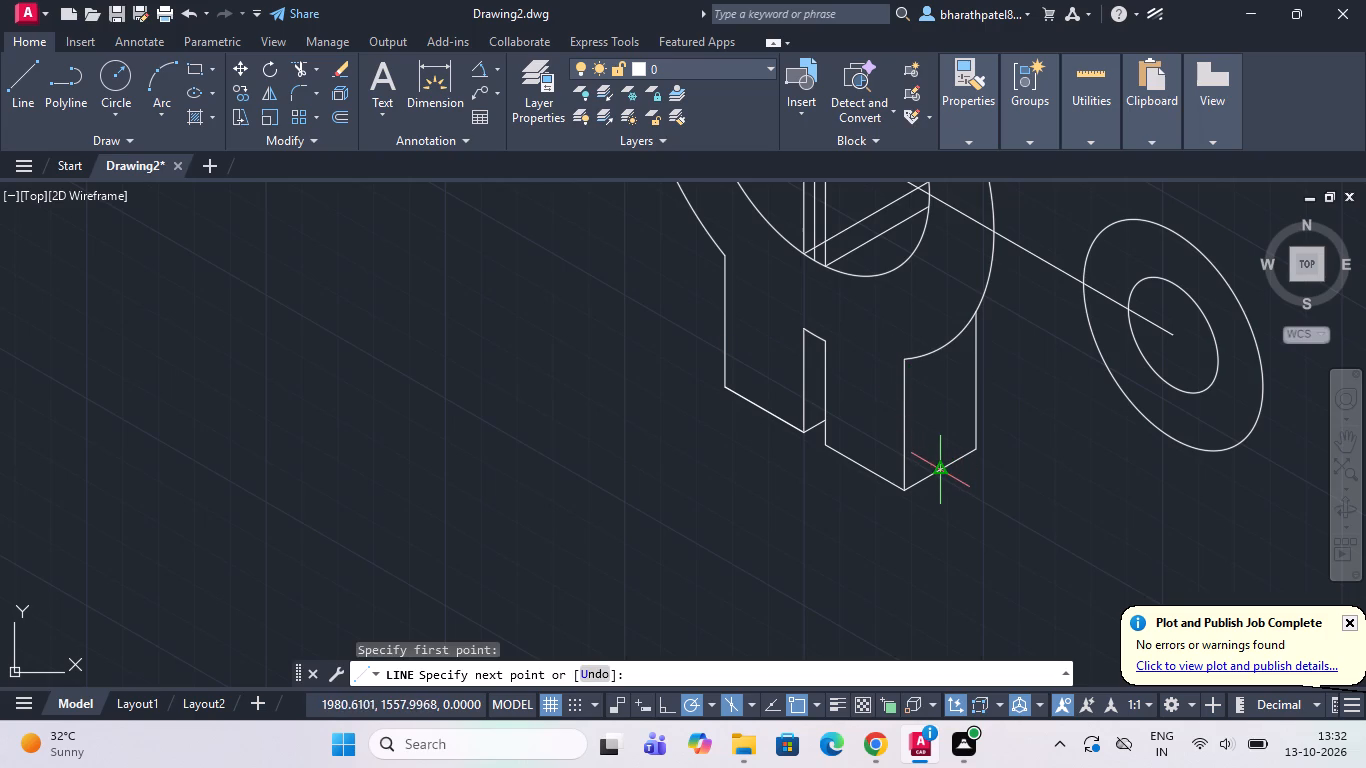
{"action": "left_click", "coordinate": [937, 379]}
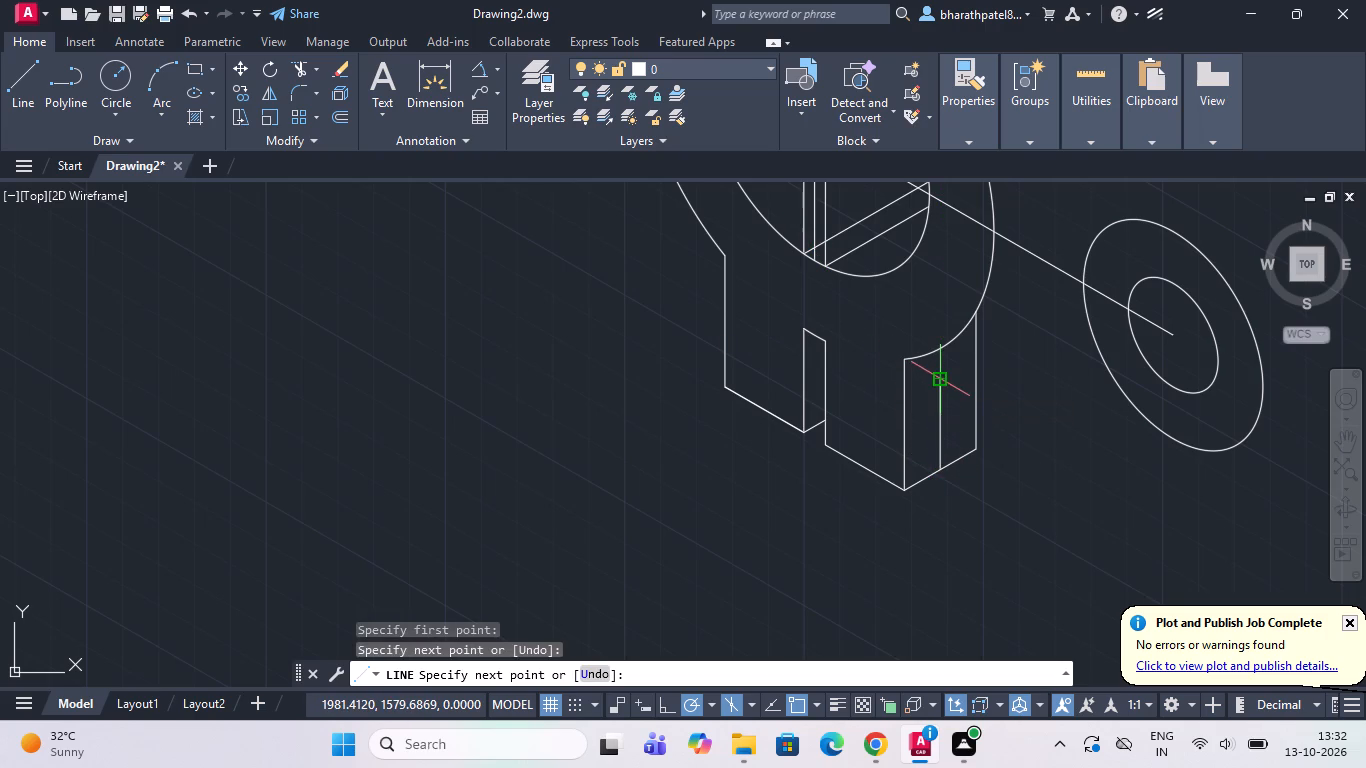
{"action": "key", "text": "Escape"}
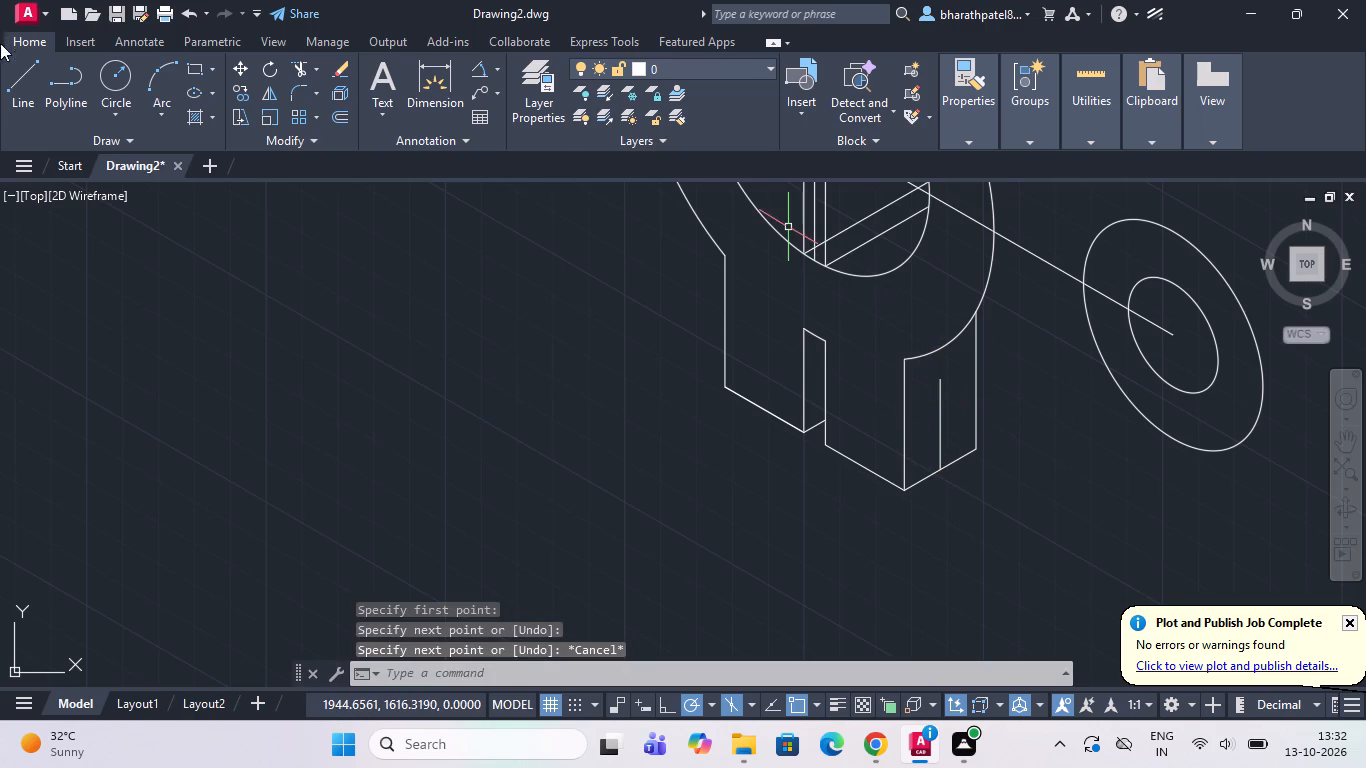
Draw a 30° centre line about 22 long across the end face, from the midpoint of the base's right vertical edge.
{"action": "left_click", "coordinate": [13, 81]}
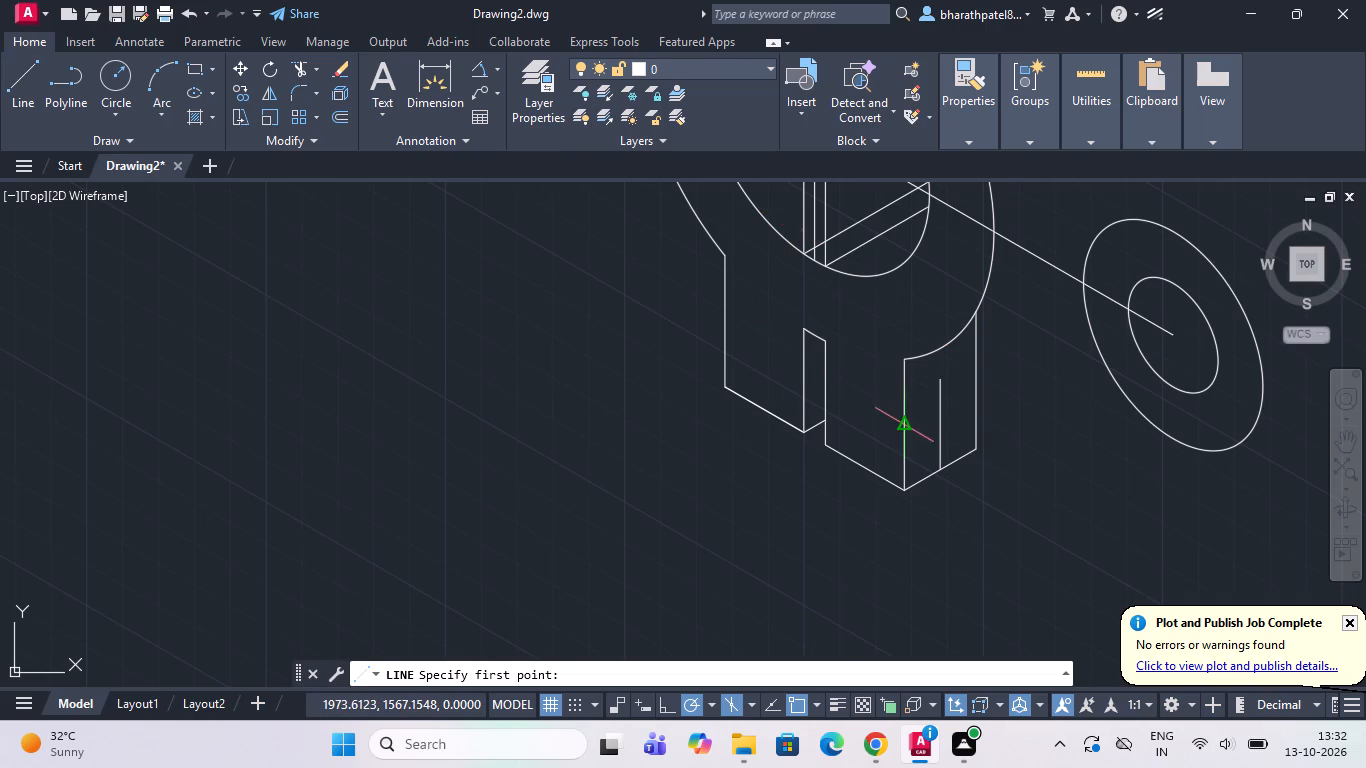
{"action": "left_click", "coordinate": [904, 428]}
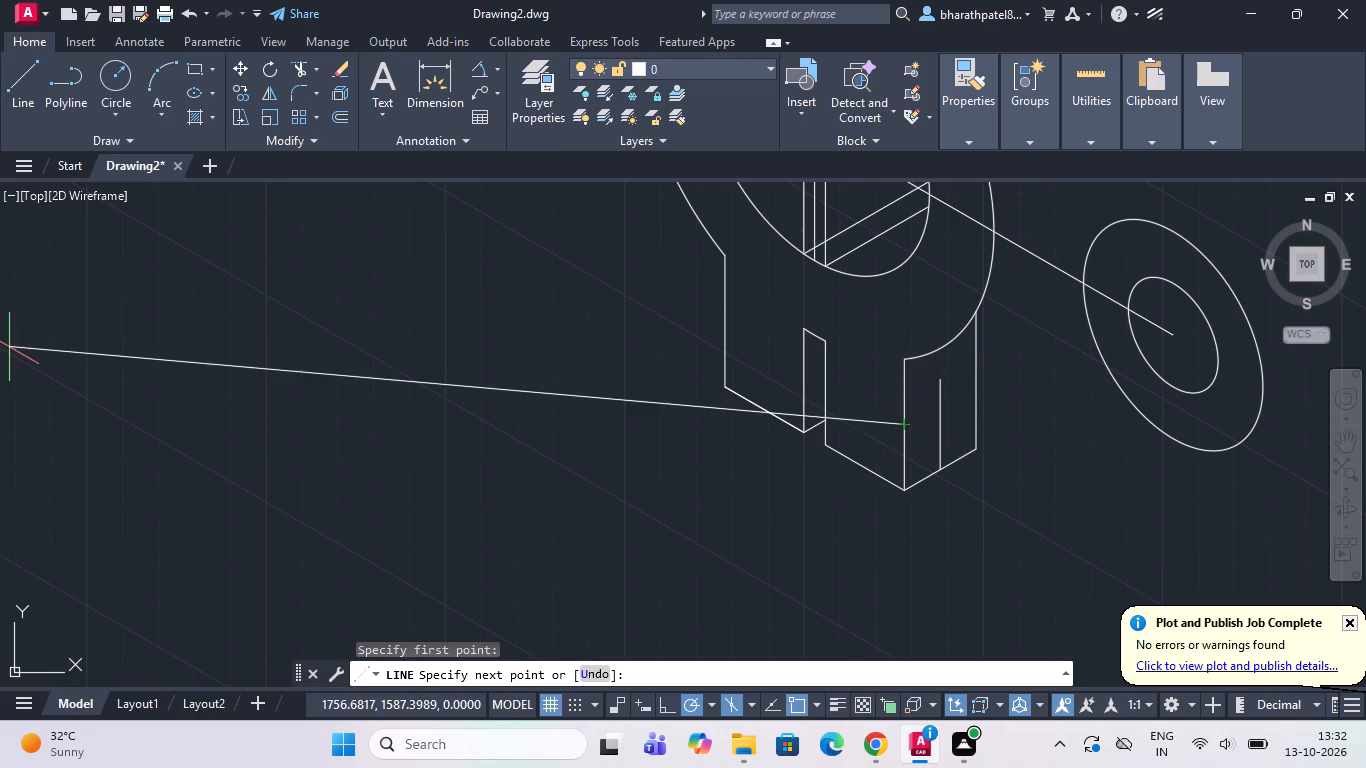
{"action": "left_click", "coordinate": [987, 383]}
{"action": "key", "text": "Escape"}
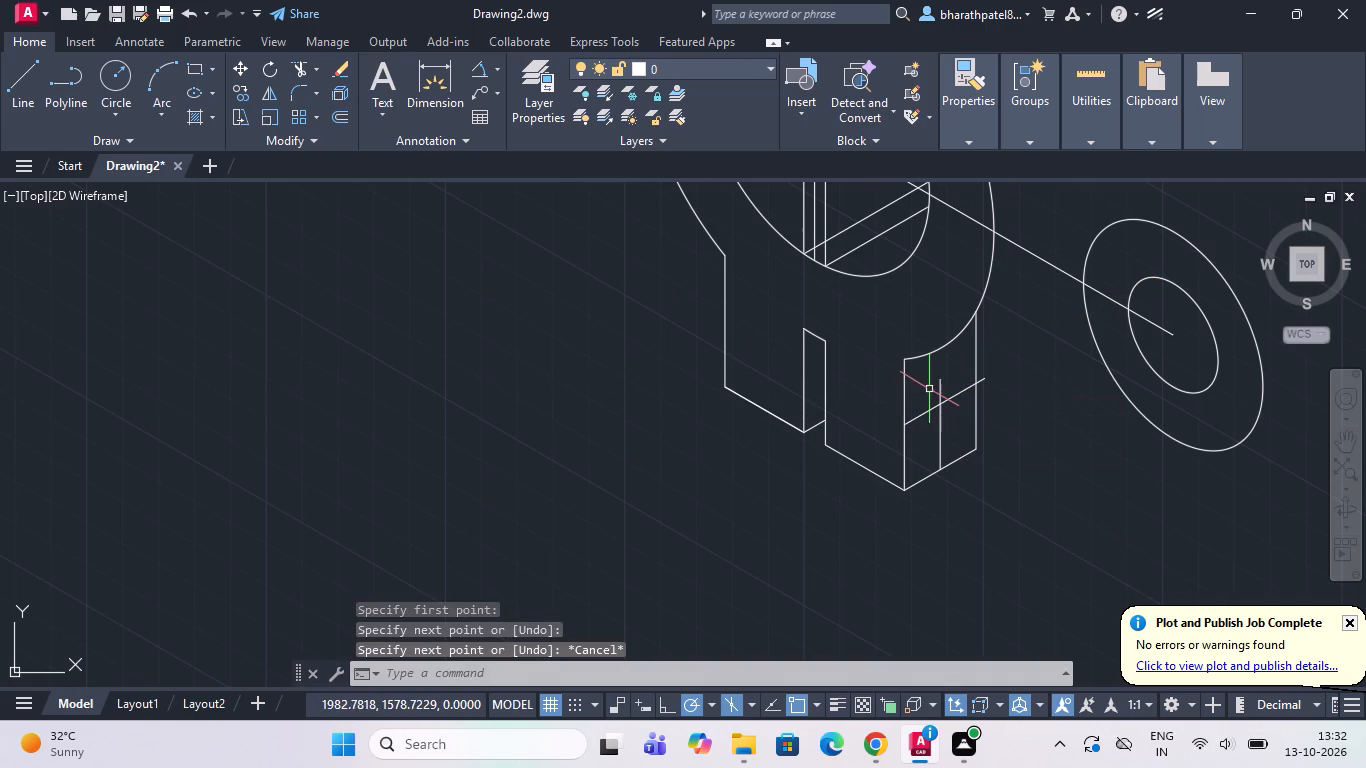
Switch to the right isoplane while drawing a radius 50 isocircle at the end face's centre-line crossing, and erase that isocircle.
{"action": "key", "text": "e"}
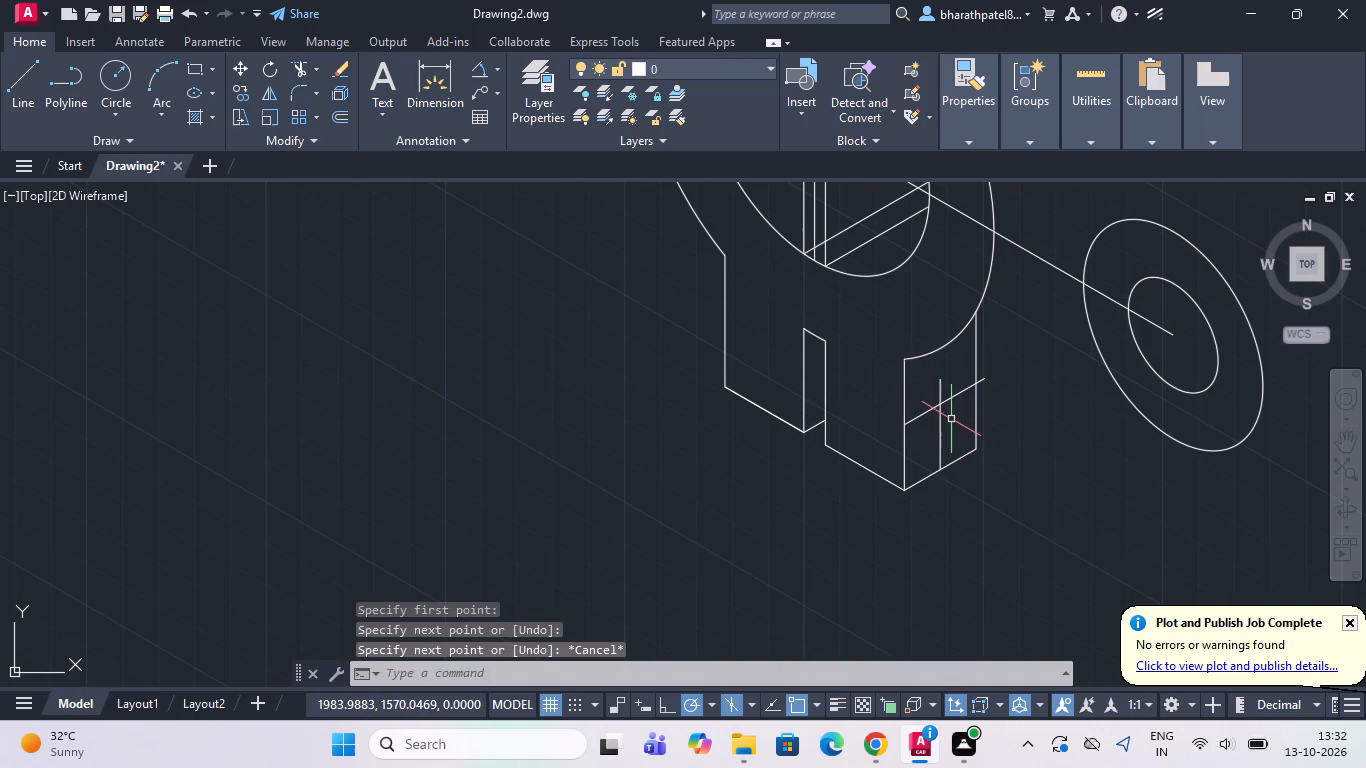
{"action": "type", "text": "ll"}
{"action": "key", "text": "Return"}
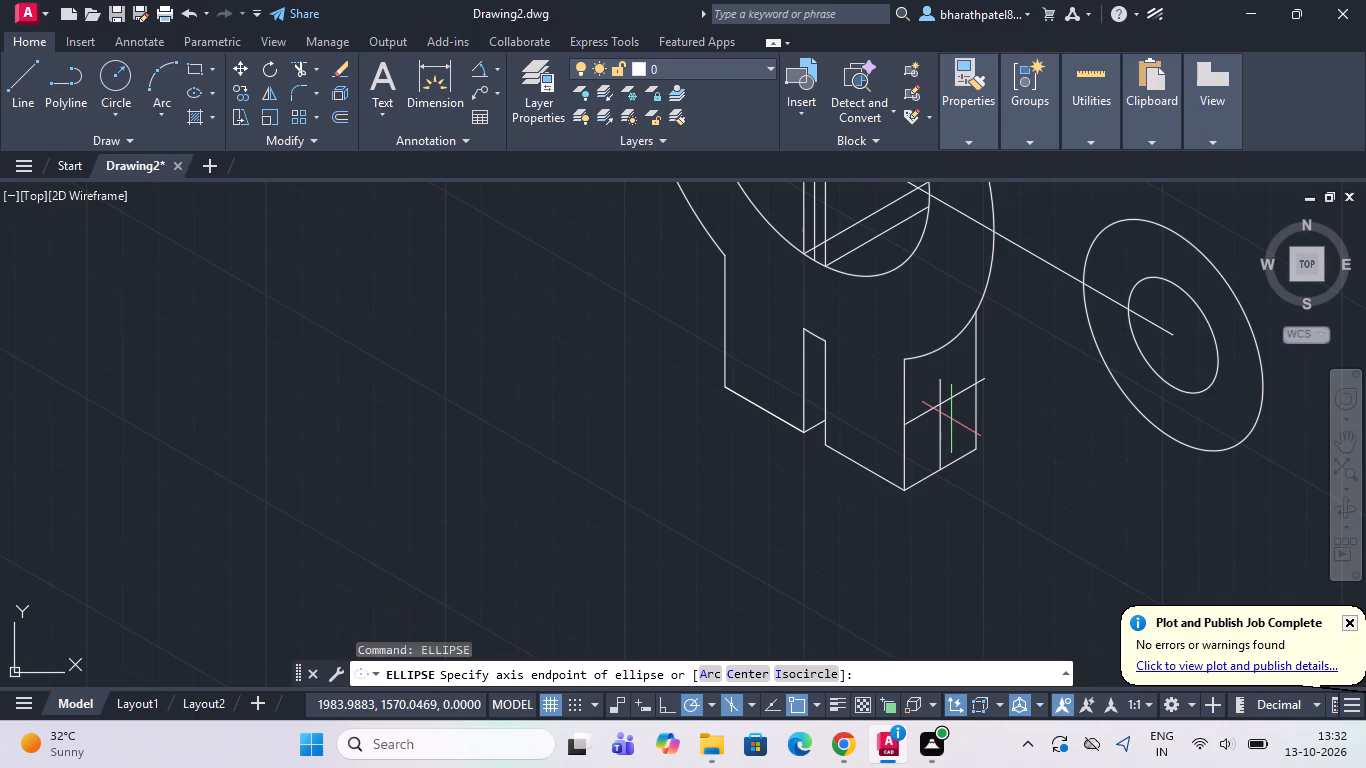
{"action": "left_click", "coordinate": [803, 671]}
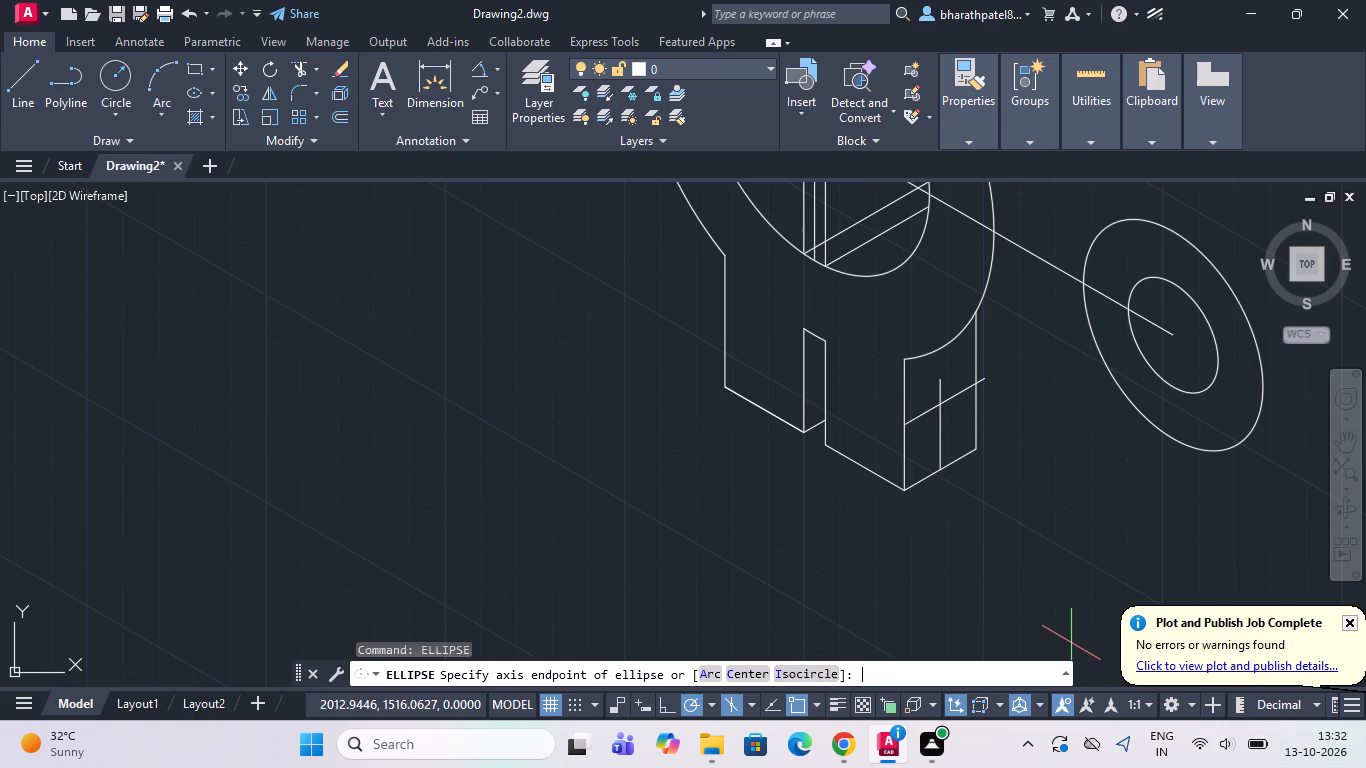
{"action": "left_click", "coordinate": [941, 408]}
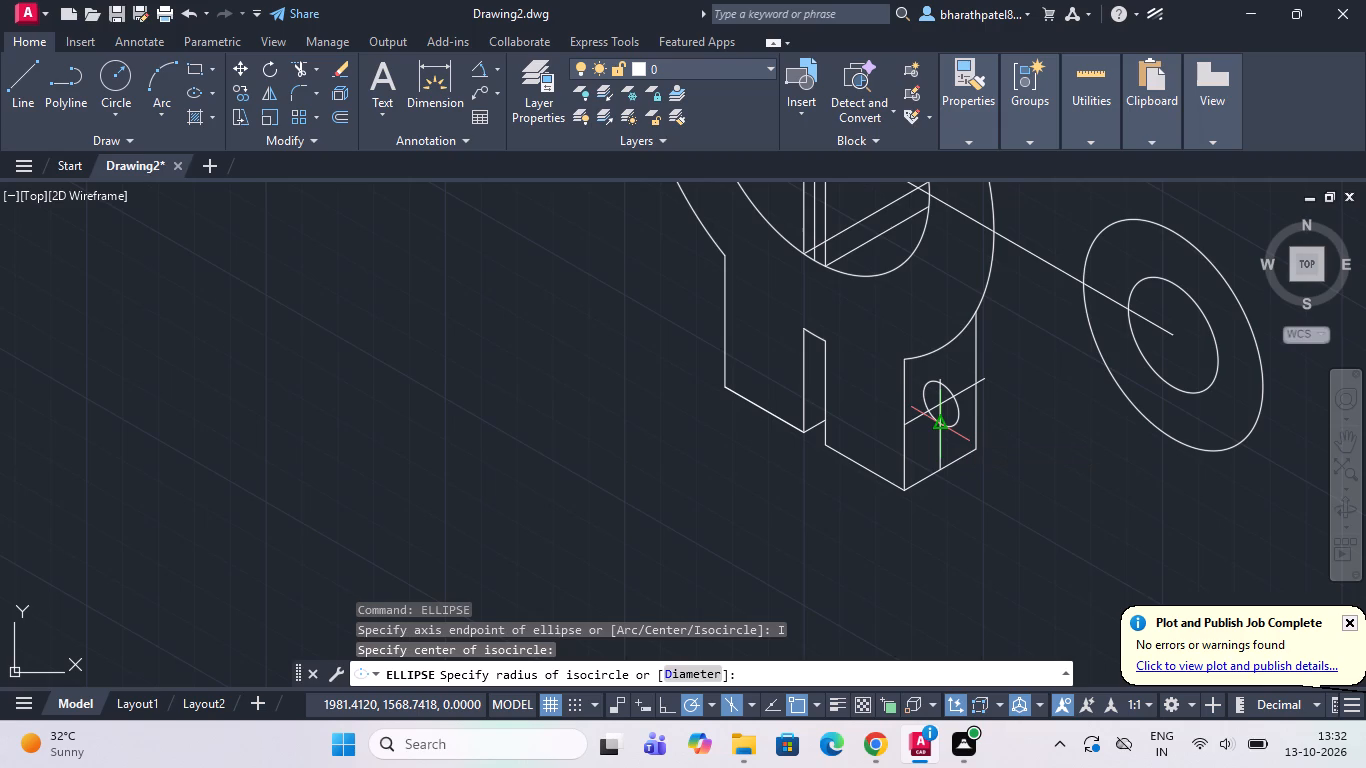
{"action": "key", "text": "F5"}
{"action": "key", "text": "F5"}
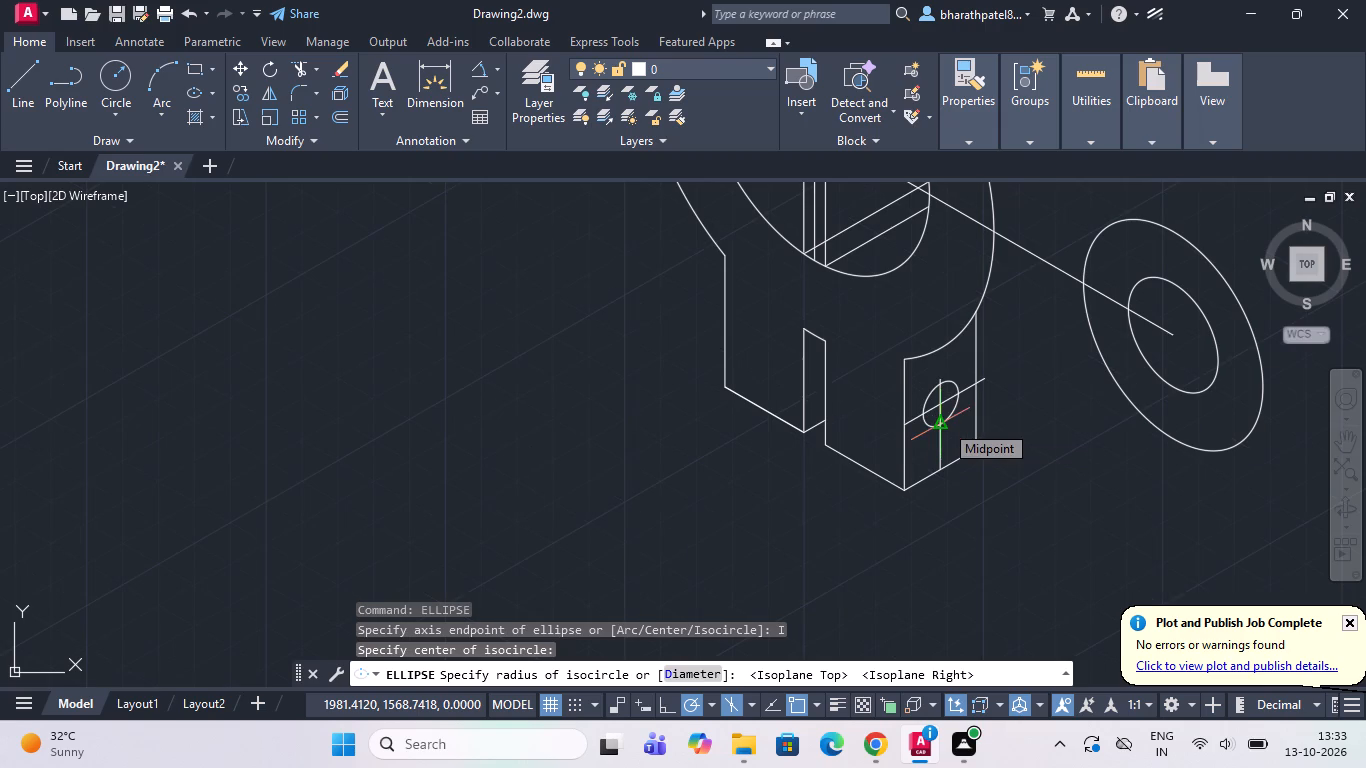
{"action": "type", "text": "50"}
{"action": "key", "text": "Return"}
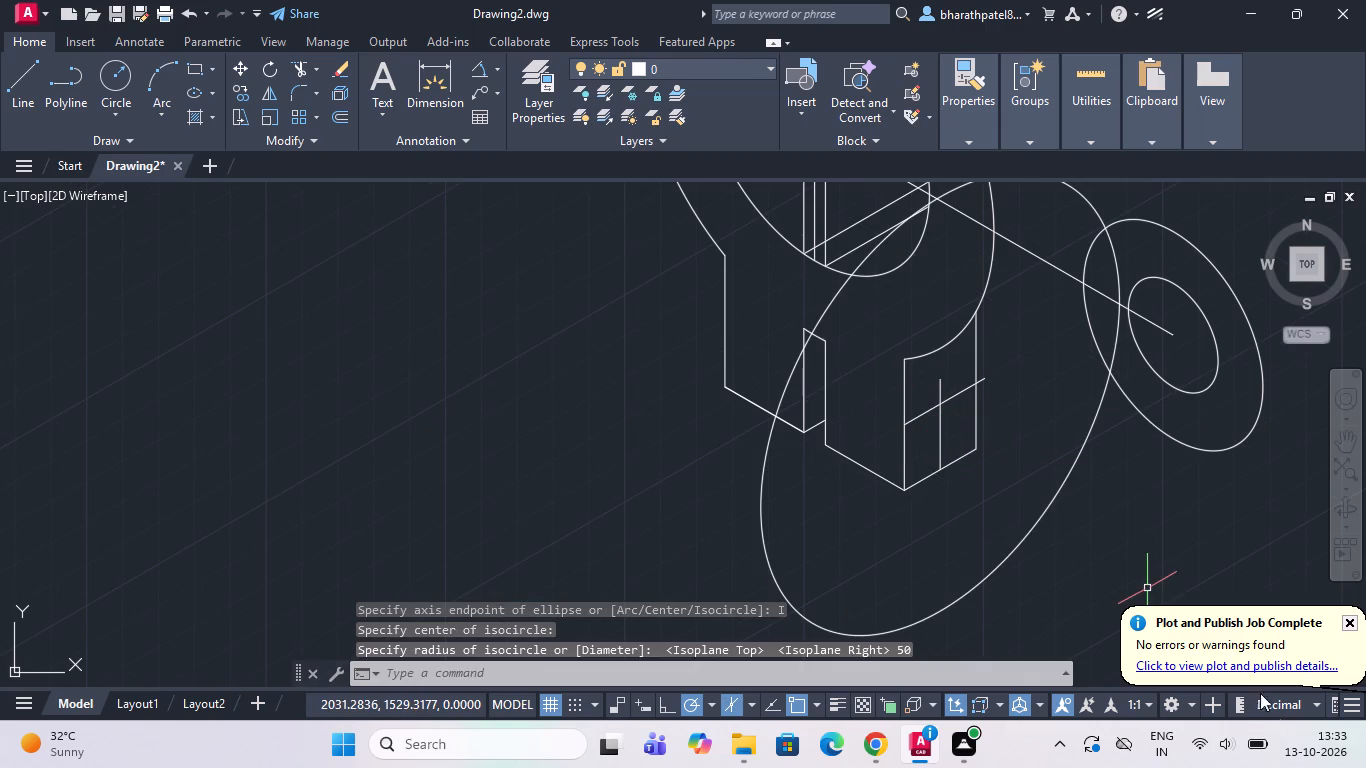
{"action": "left_click", "coordinate": [1026, 535]}
{"action": "key", "text": "Delete"}
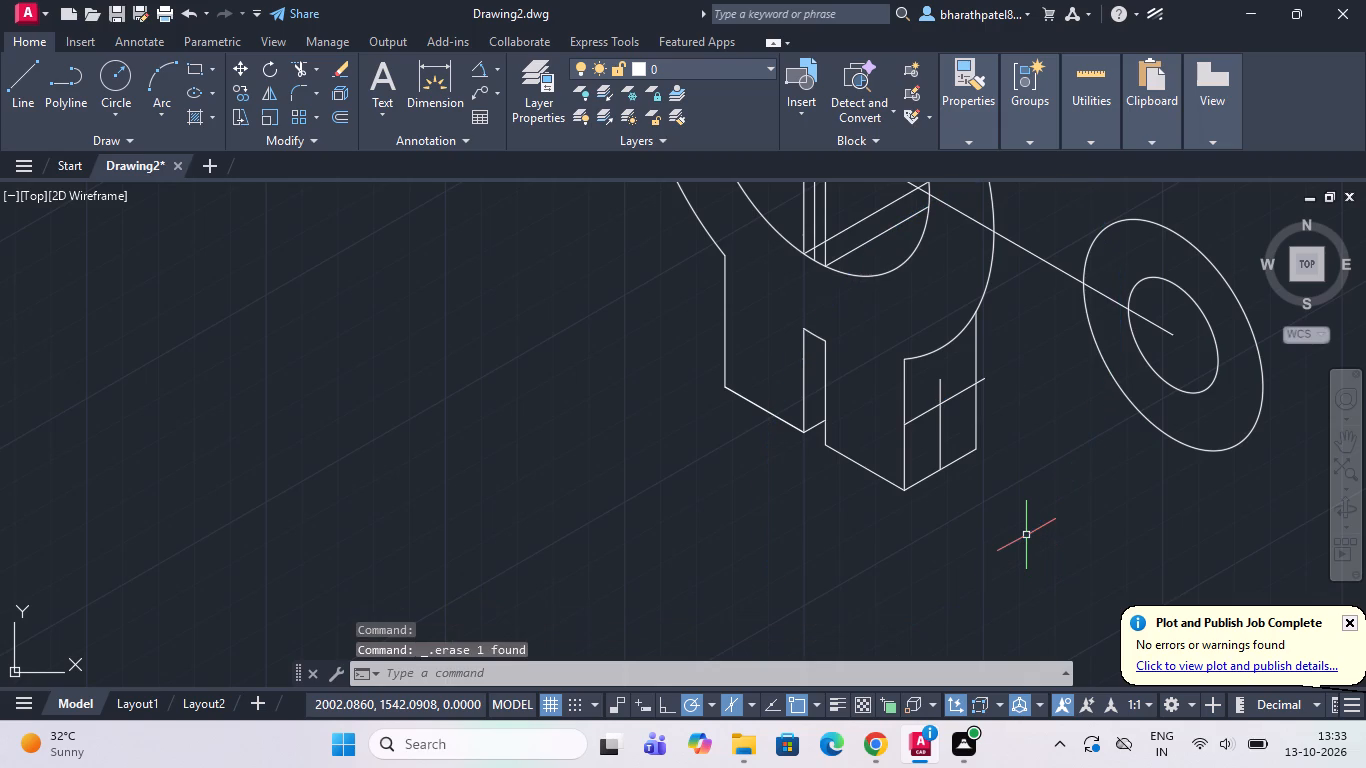
{"action": "key", "text": "space"}
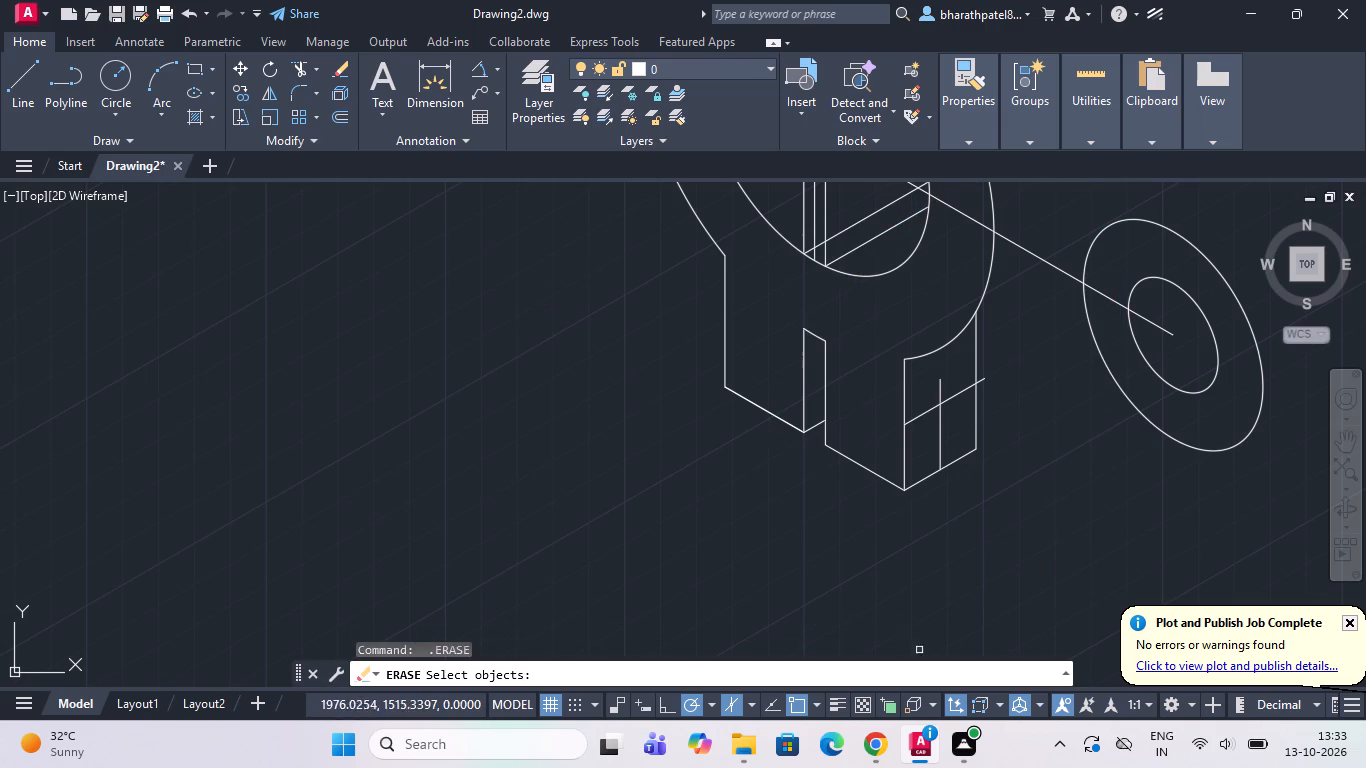
{"action": "key", "text": "Escape"}
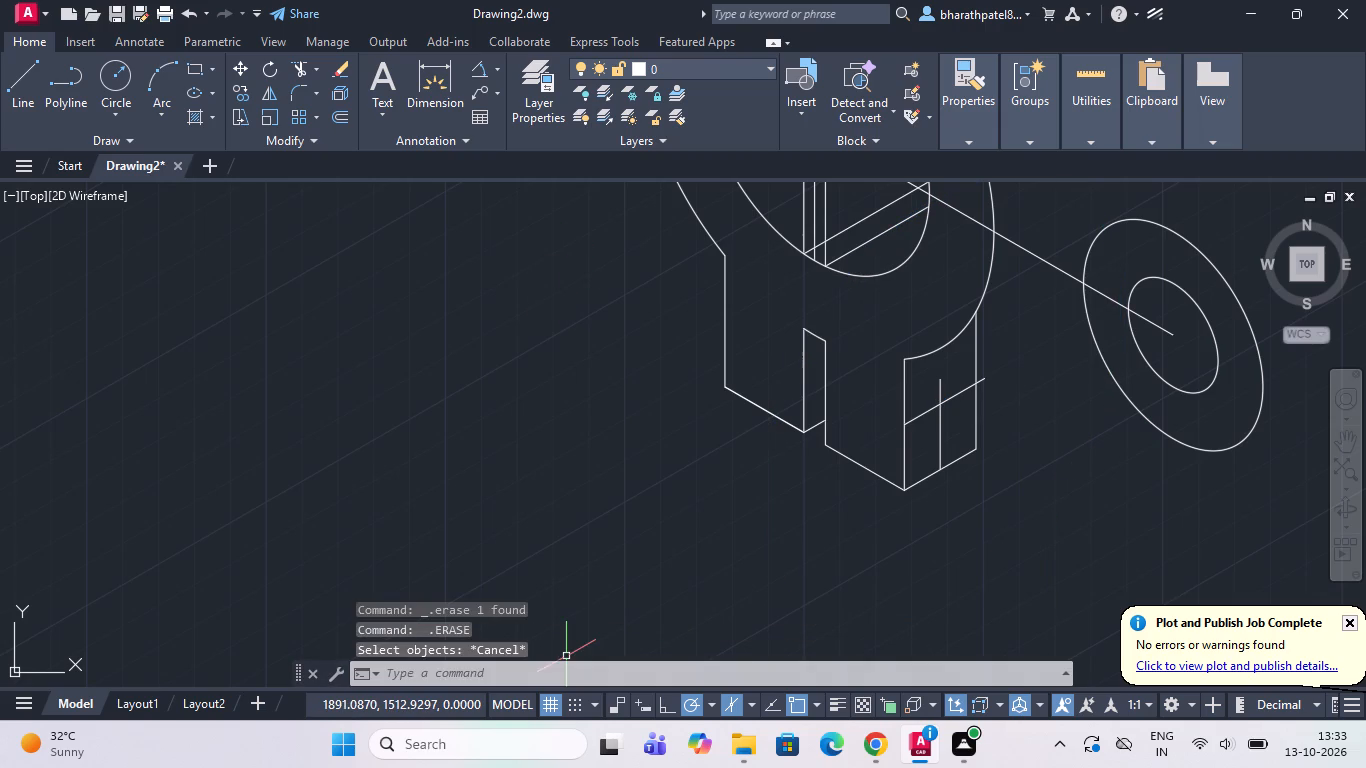
Draw a 15 diameter isocircle on the right isoplane, centred on the end face's centre-line crossing.
{"action": "type", "text": "ell"}
{"action": "key", "text": "Return"}
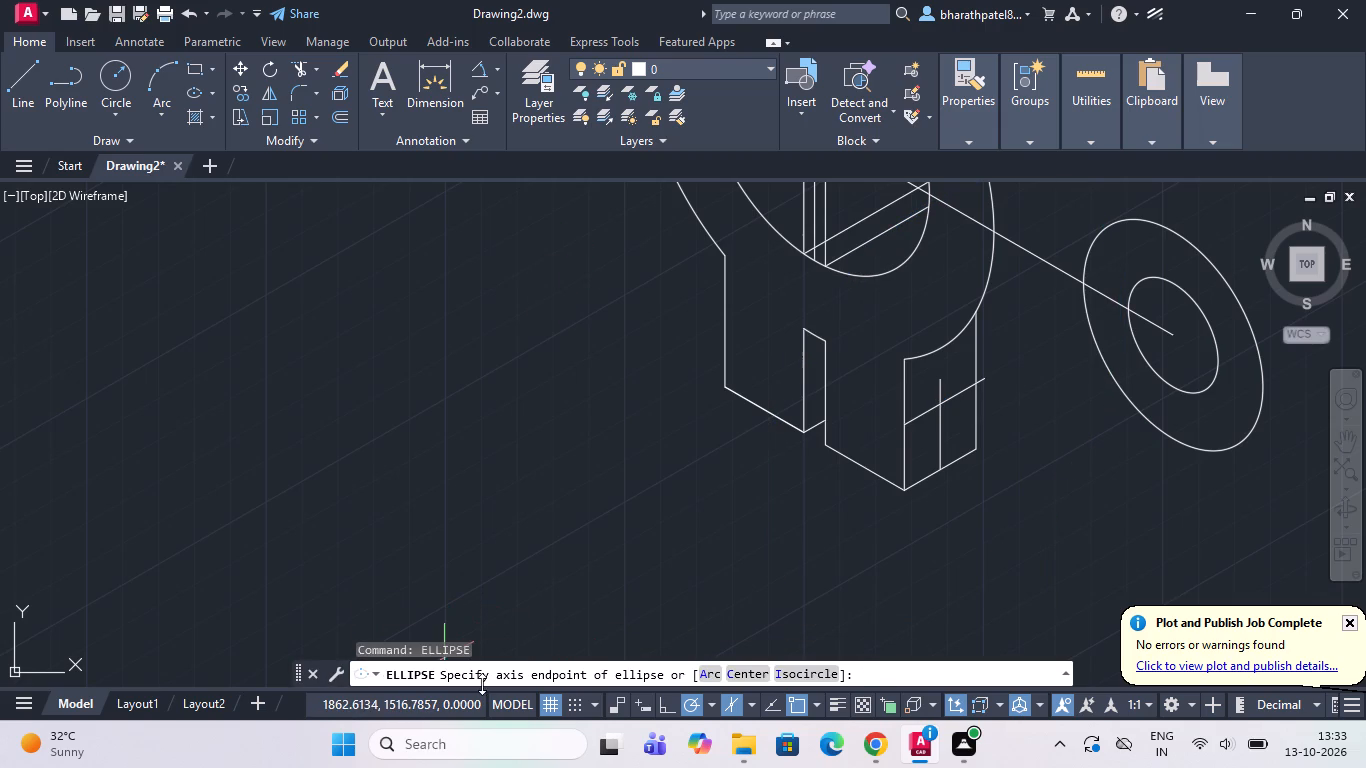
{"action": "left_click", "coordinate": [818, 672]}
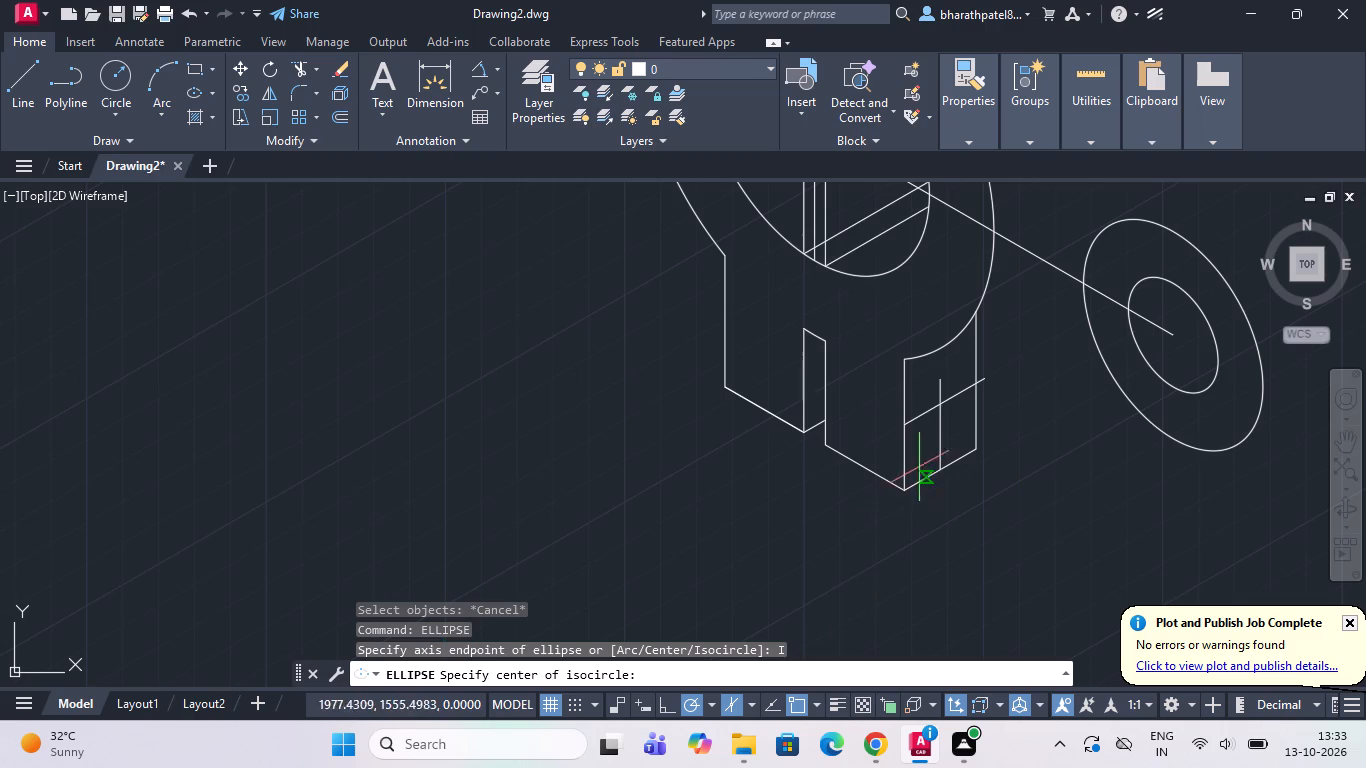
{"action": "scroll", "coordinate": [937, 410], "scroll_direction": "up", "scroll_amount": 2}
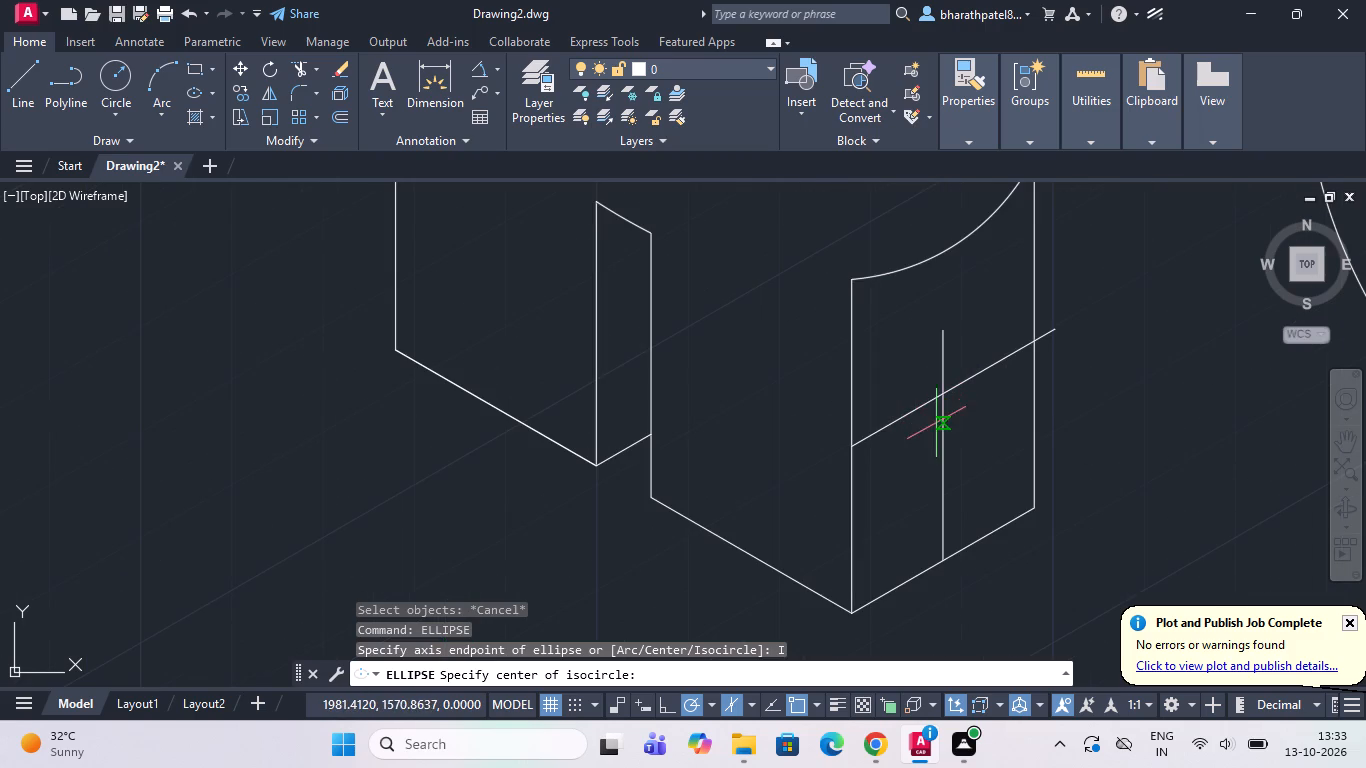
{"action": "left_click", "coordinate": [944, 394]}
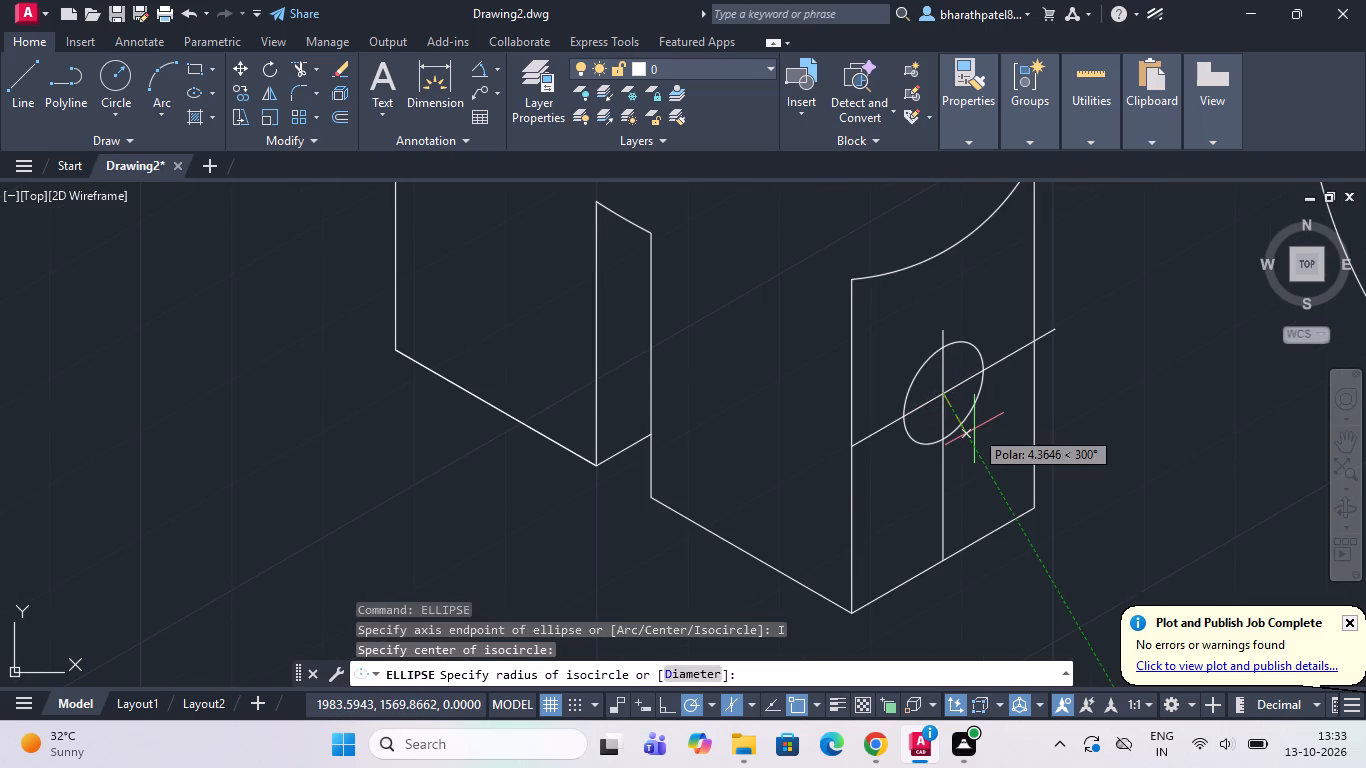
{"action": "left_click", "coordinate": [697, 676]}
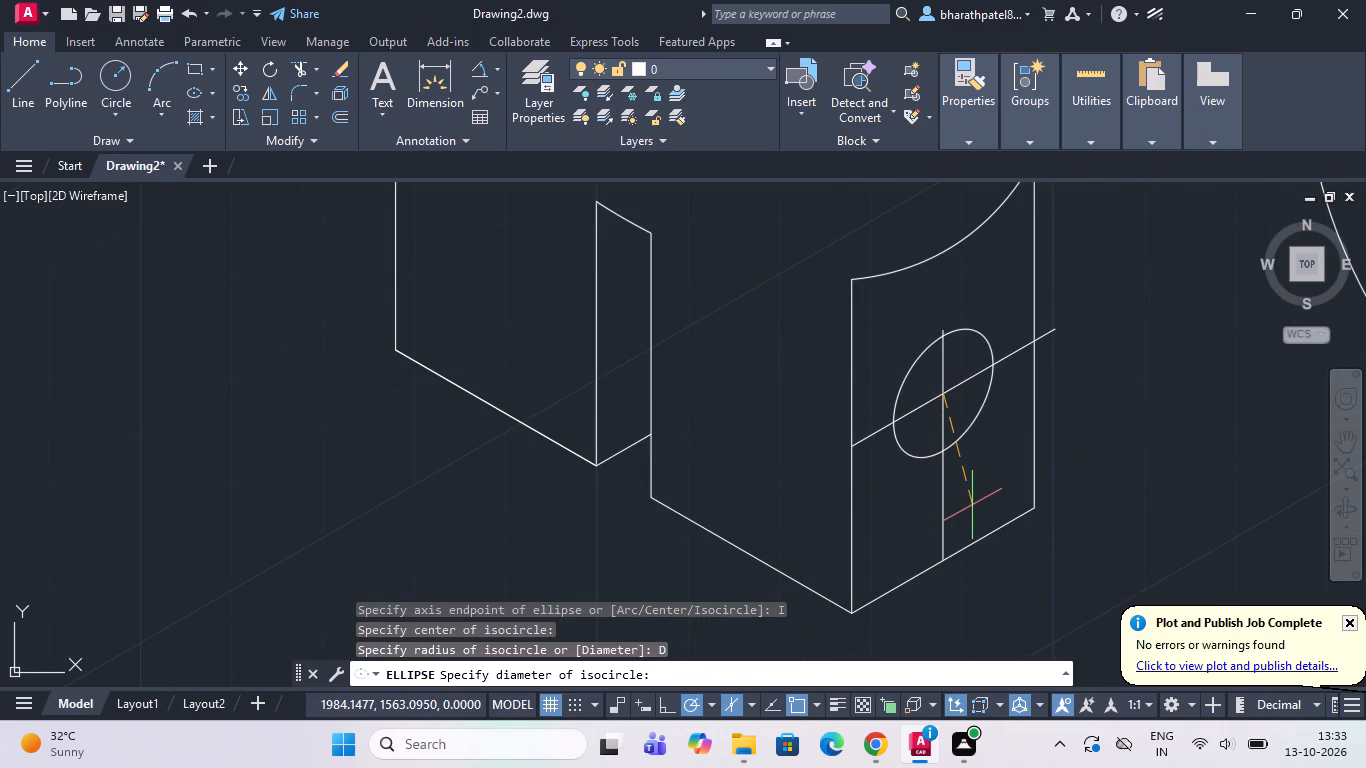
{"action": "type", "text": "15"}
{"action": "key", "text": "Return"}
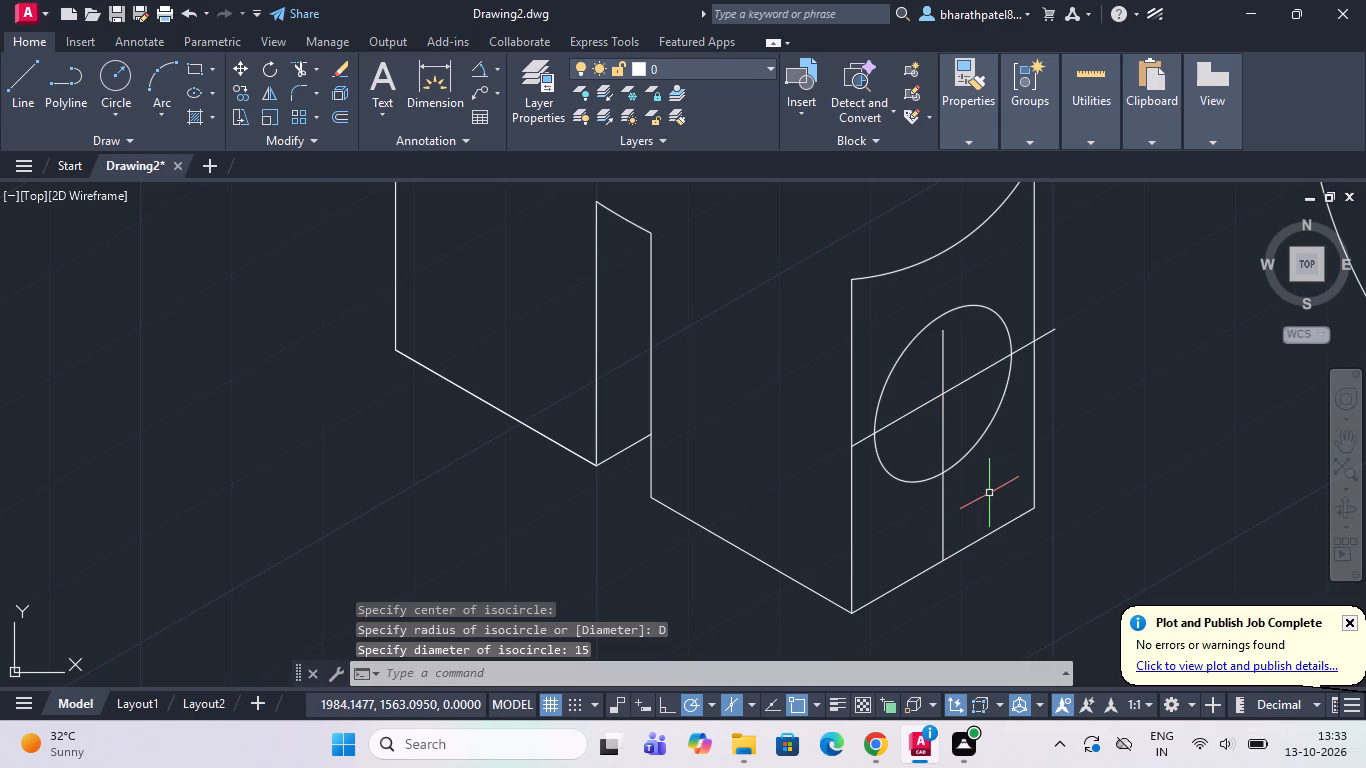
{"action": "scroll", "coordinate": [953, 583], "scroll_direction": "down", "scroll_amount": 2}
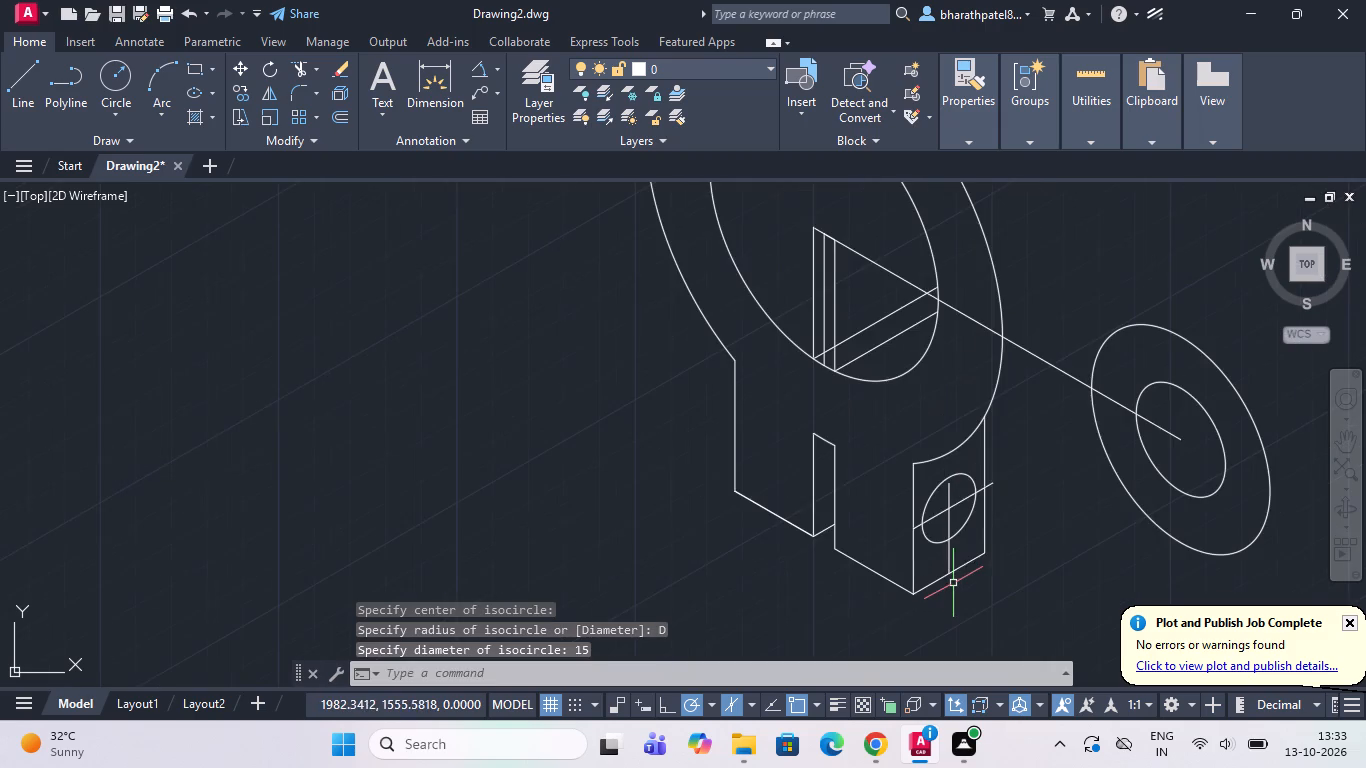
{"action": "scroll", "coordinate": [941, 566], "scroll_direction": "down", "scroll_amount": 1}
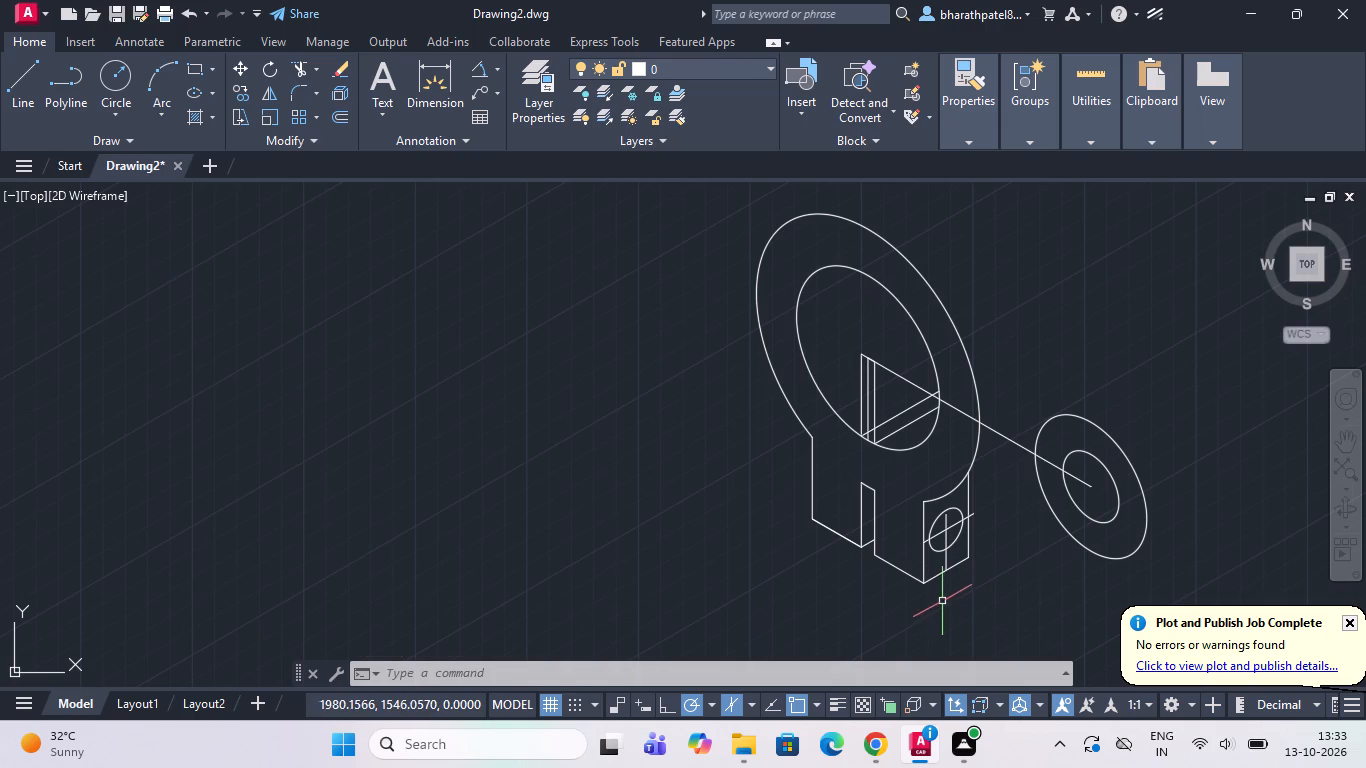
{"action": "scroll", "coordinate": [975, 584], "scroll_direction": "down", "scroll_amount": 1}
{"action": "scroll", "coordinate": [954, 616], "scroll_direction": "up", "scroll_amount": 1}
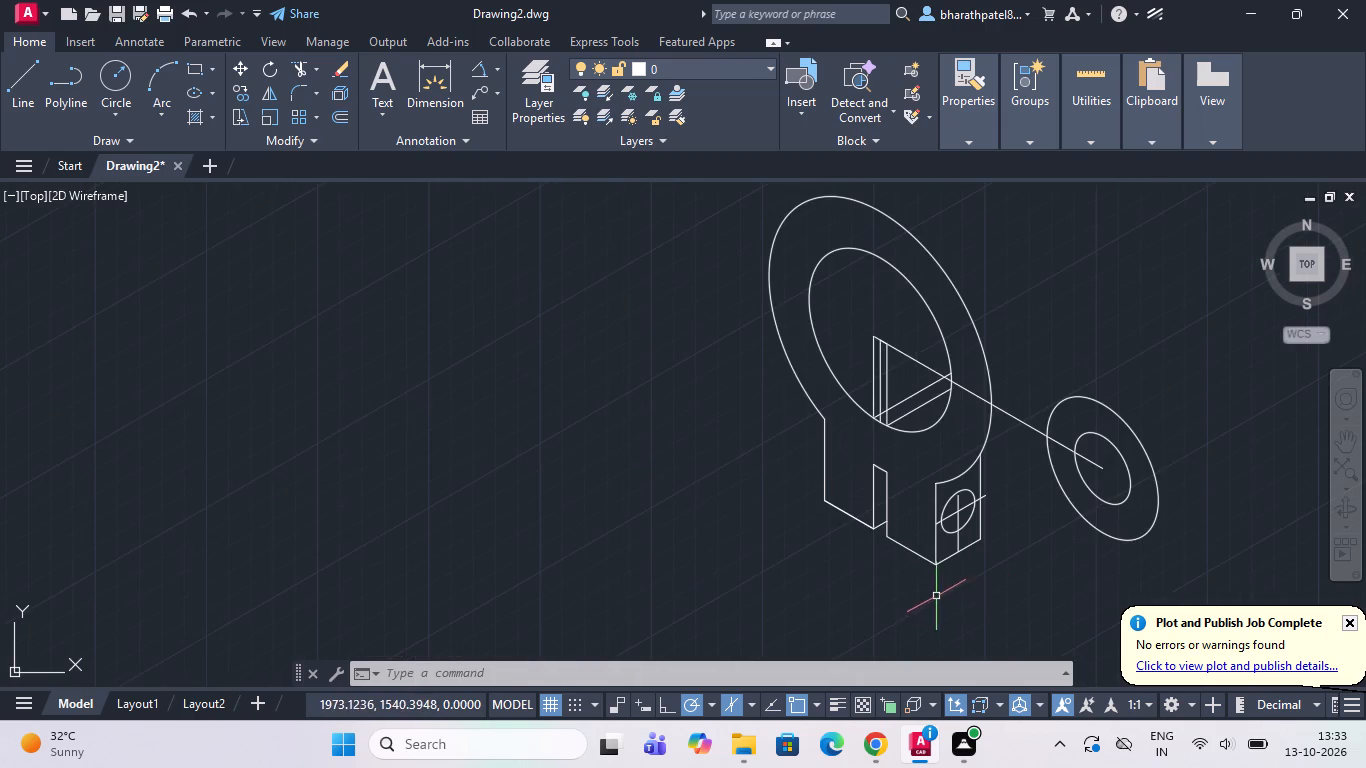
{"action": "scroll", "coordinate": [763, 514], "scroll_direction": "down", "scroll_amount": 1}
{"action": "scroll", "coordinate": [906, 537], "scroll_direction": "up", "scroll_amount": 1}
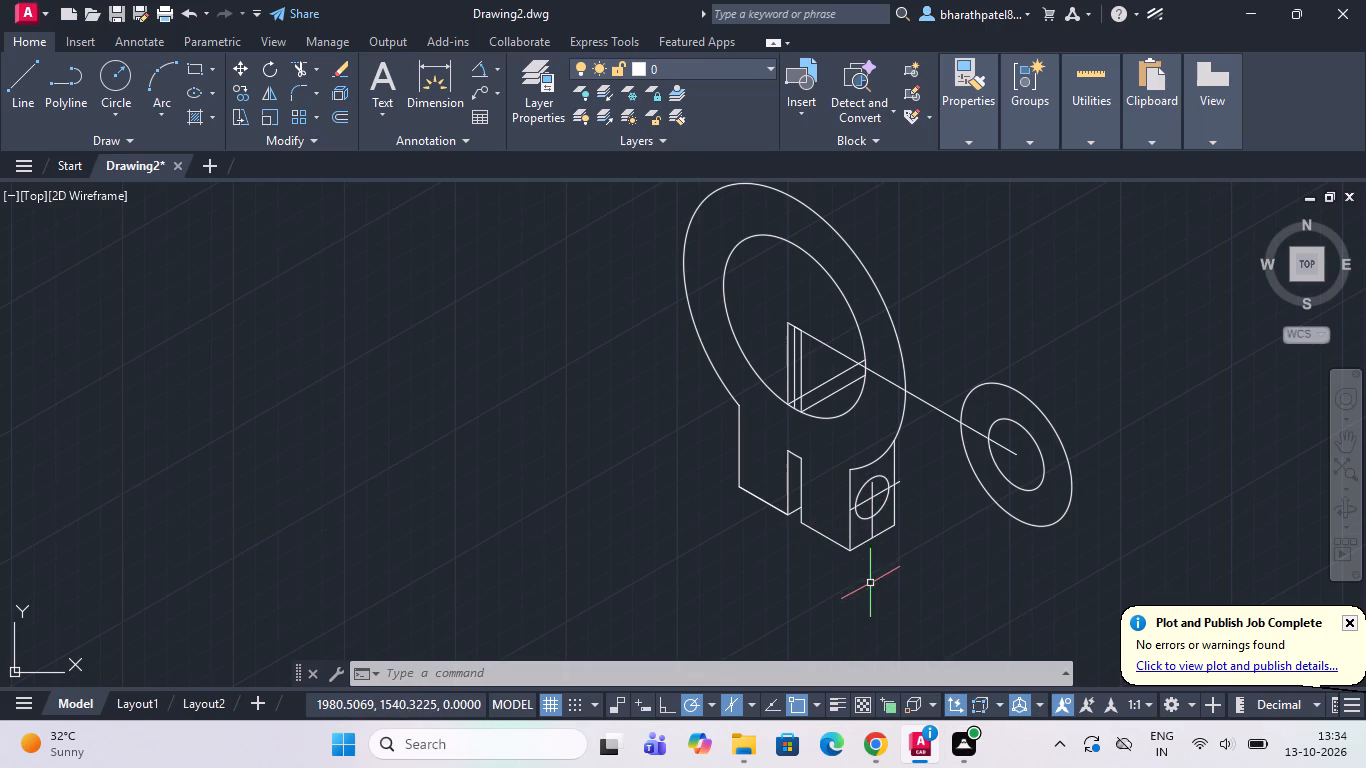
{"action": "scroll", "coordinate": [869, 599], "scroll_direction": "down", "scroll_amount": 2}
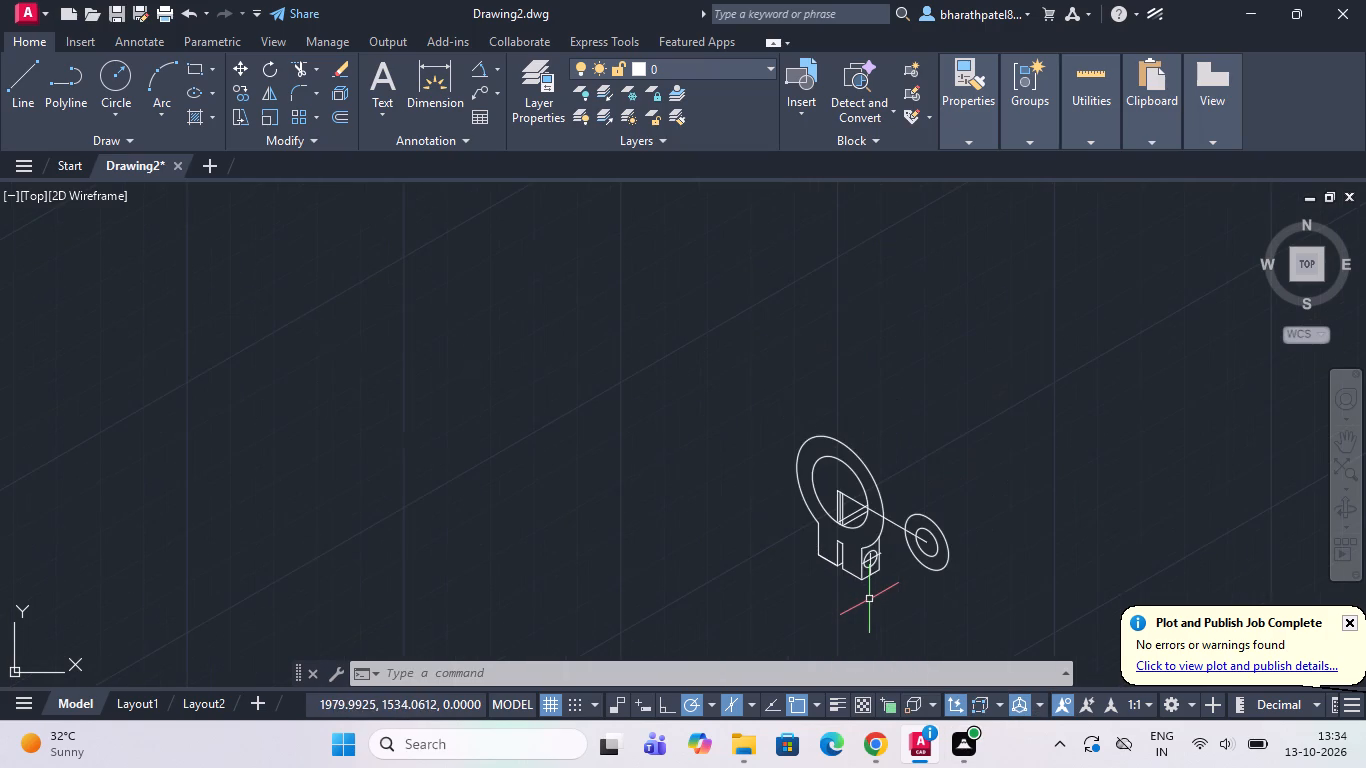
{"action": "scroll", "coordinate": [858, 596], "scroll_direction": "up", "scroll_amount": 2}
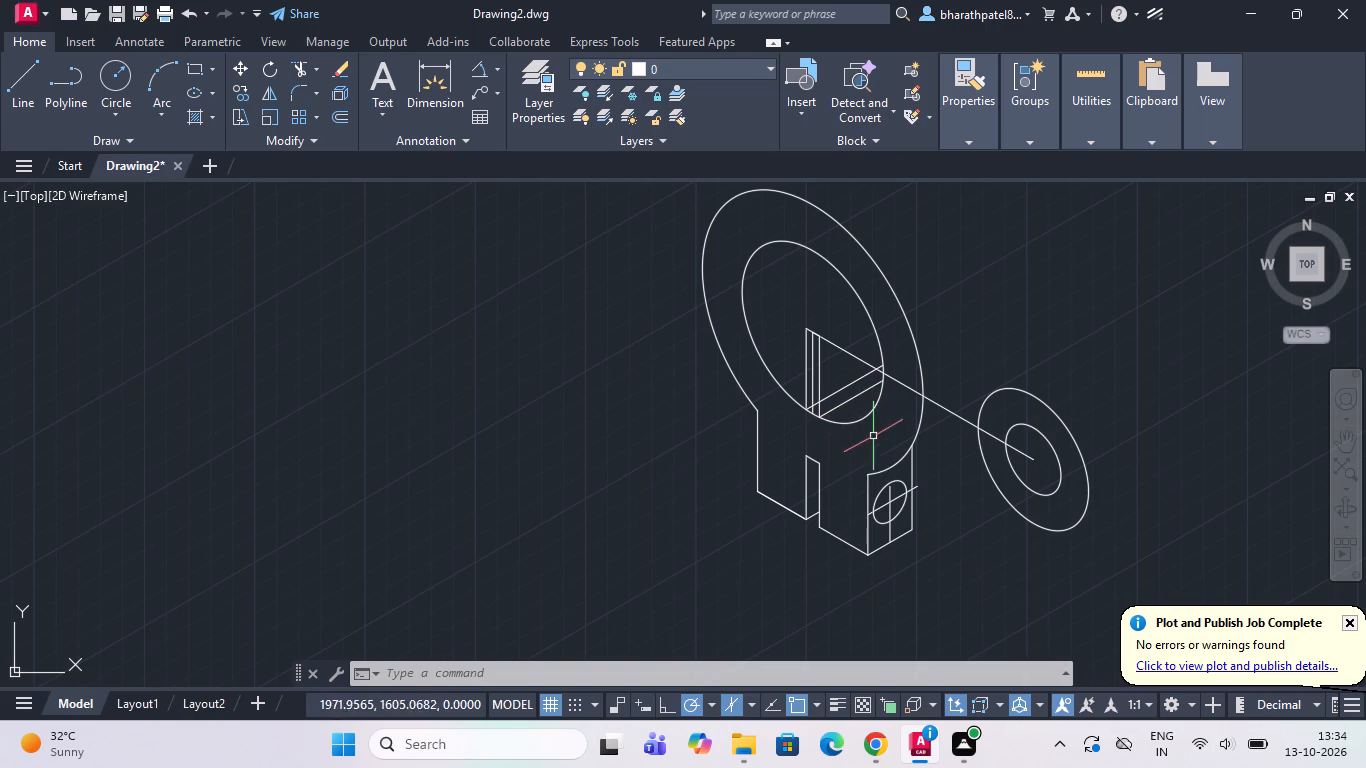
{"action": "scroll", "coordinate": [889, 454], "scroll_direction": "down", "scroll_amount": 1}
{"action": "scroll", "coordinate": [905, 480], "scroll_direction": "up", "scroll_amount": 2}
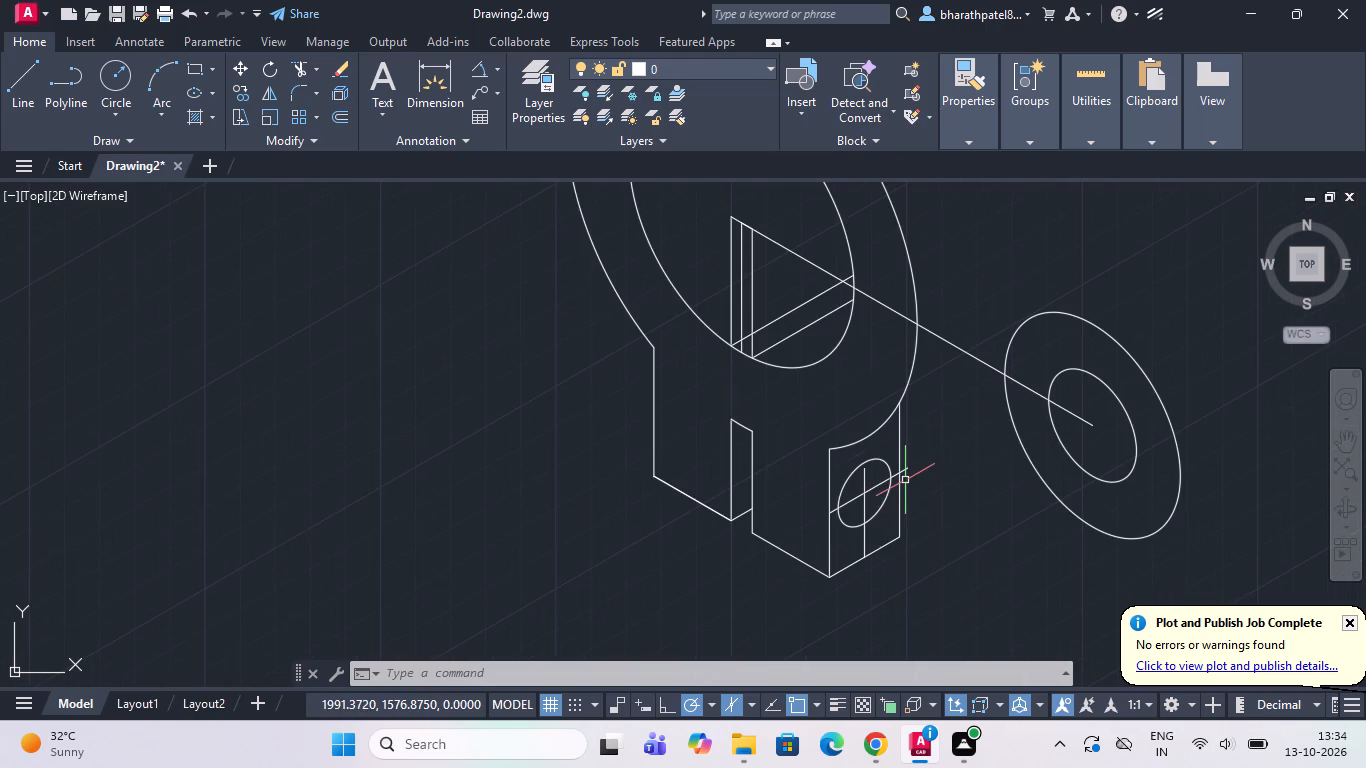
Trim away both short arc segments of the large figure's inner isocircle between the outer two of the three vertical slot lines.
{"action": "left_click", "coordinate": [298, 69]}
{"action": "scroll", "coordinate": [755, 353], "scroll_direction": "up", "scroll_amount": 3}
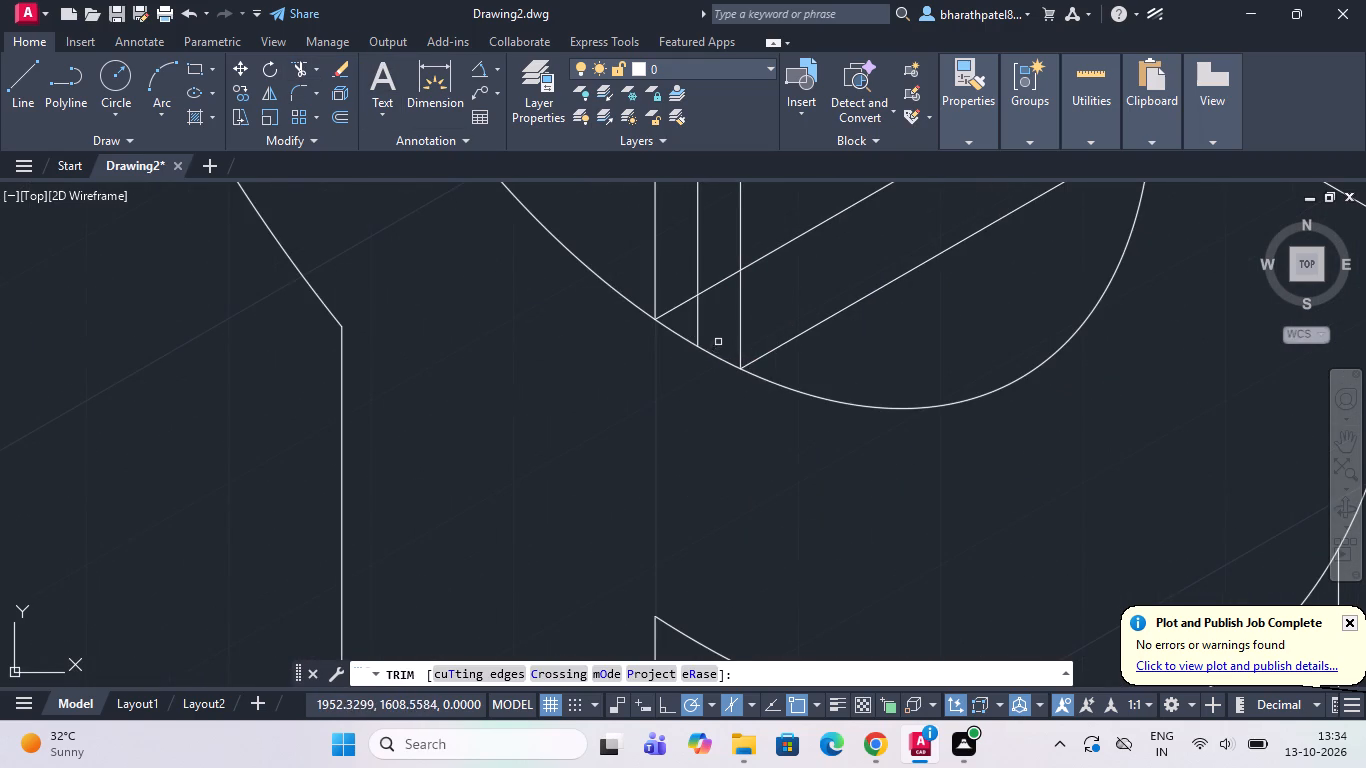
{"action": "left_click_drag", "start_coordinate": [718, 342], "coordinate": [706, 407]}
{"action": "left_click_drag", "start_coordinate": [685, 326], "coordinate": [676, 363]}
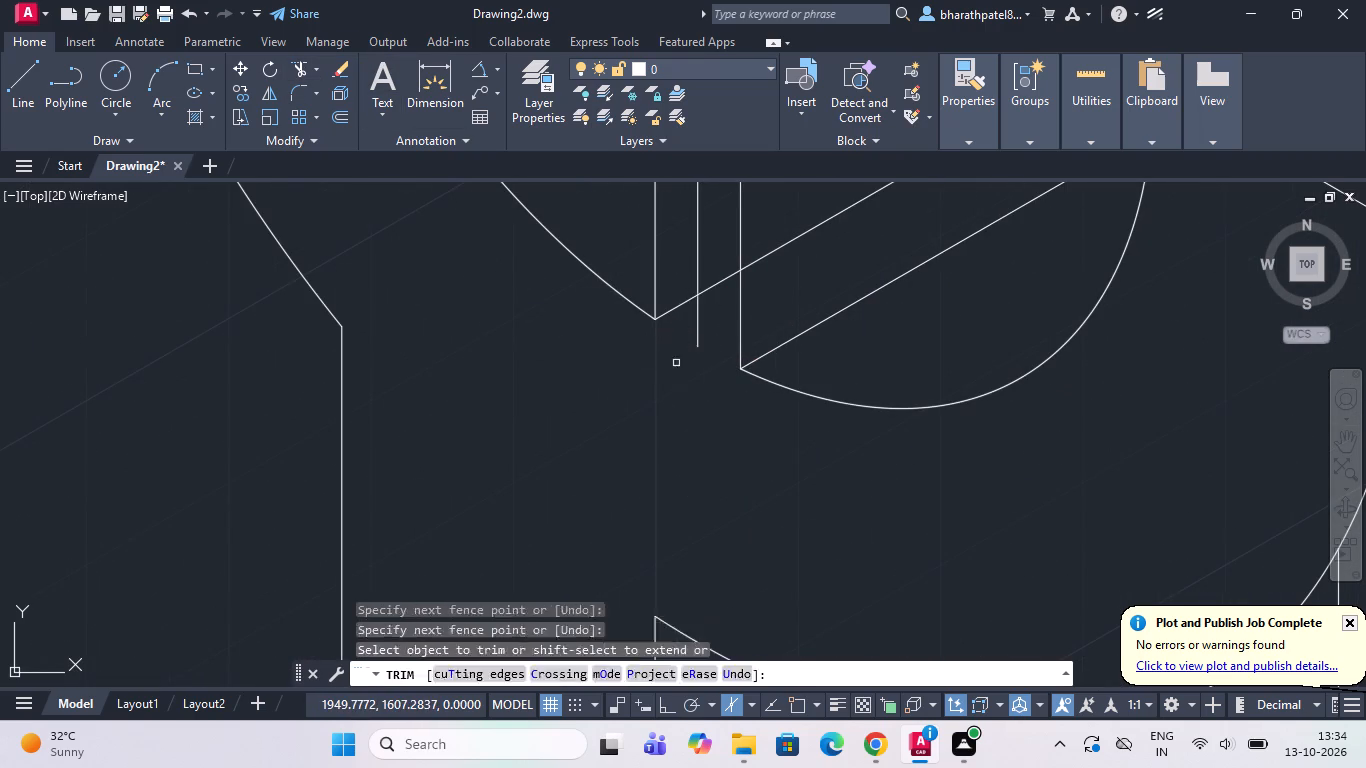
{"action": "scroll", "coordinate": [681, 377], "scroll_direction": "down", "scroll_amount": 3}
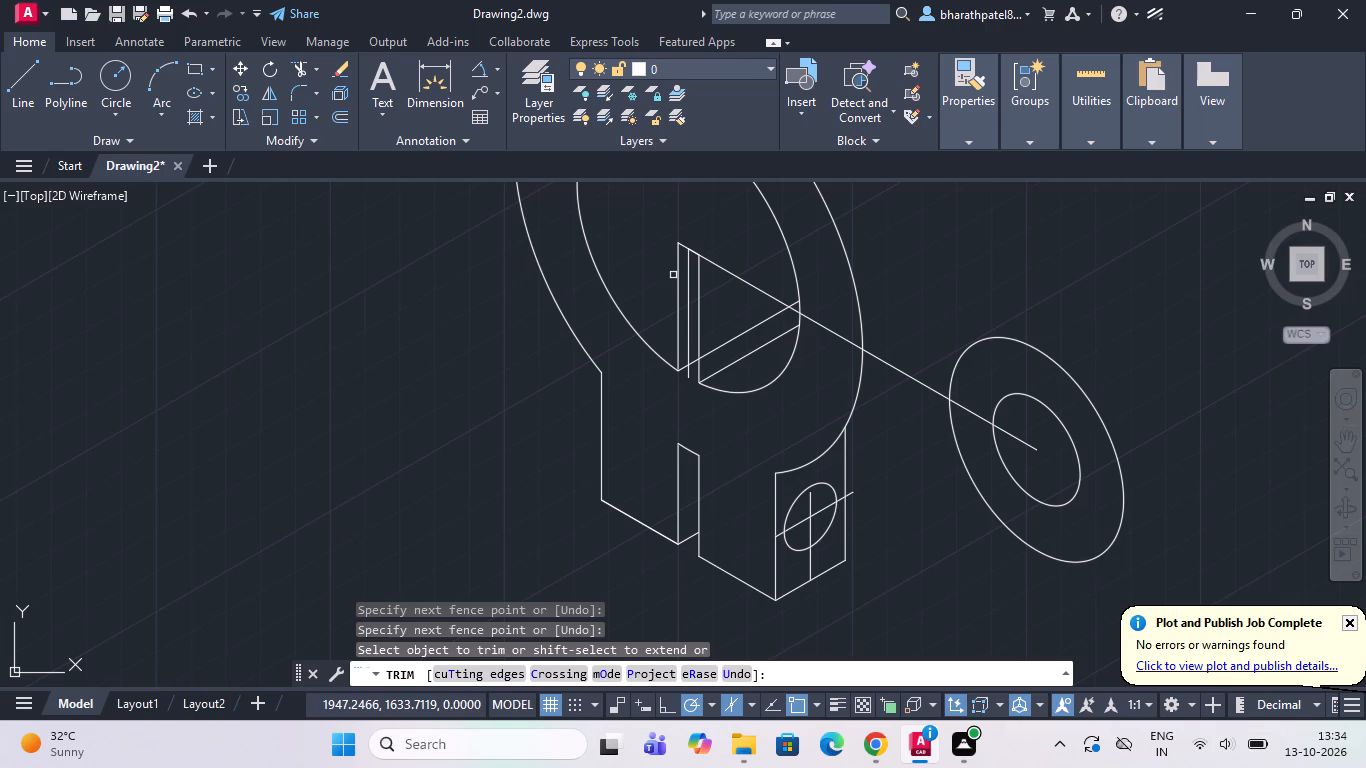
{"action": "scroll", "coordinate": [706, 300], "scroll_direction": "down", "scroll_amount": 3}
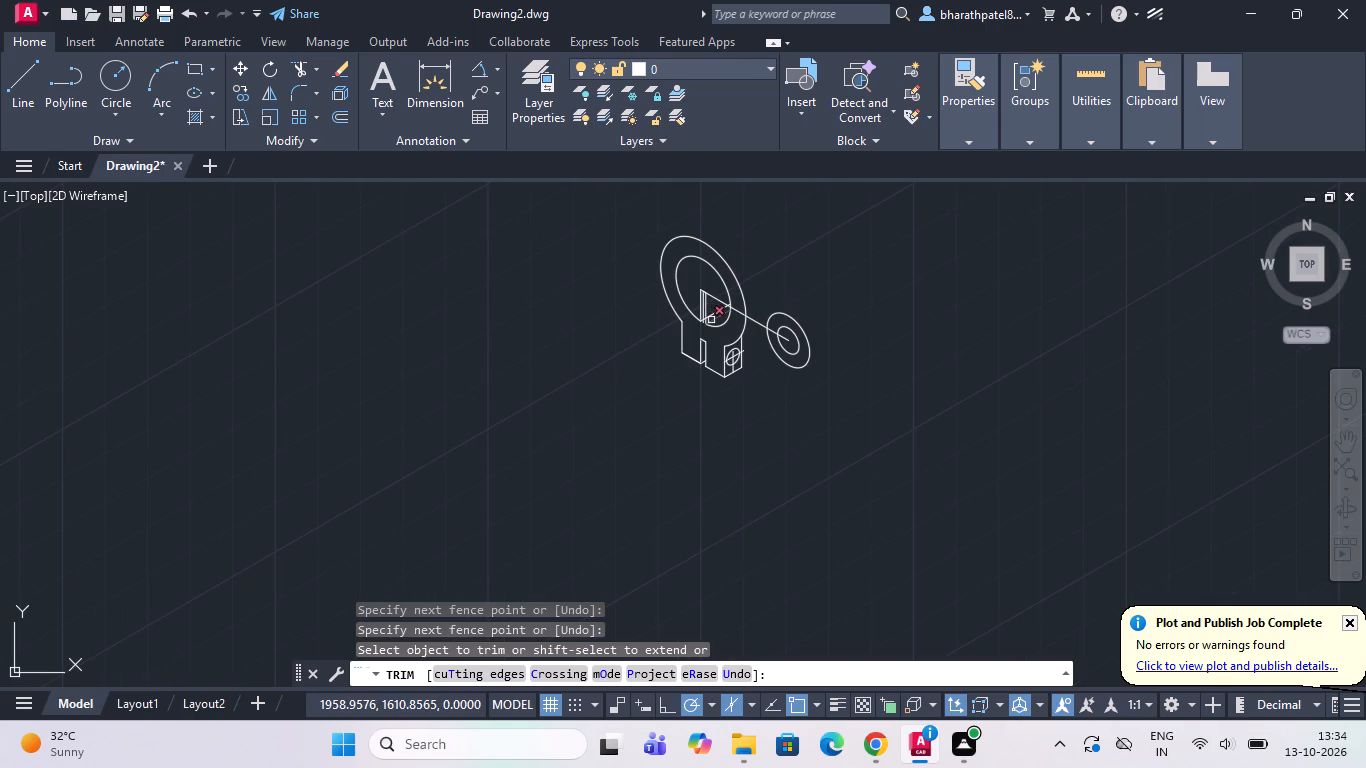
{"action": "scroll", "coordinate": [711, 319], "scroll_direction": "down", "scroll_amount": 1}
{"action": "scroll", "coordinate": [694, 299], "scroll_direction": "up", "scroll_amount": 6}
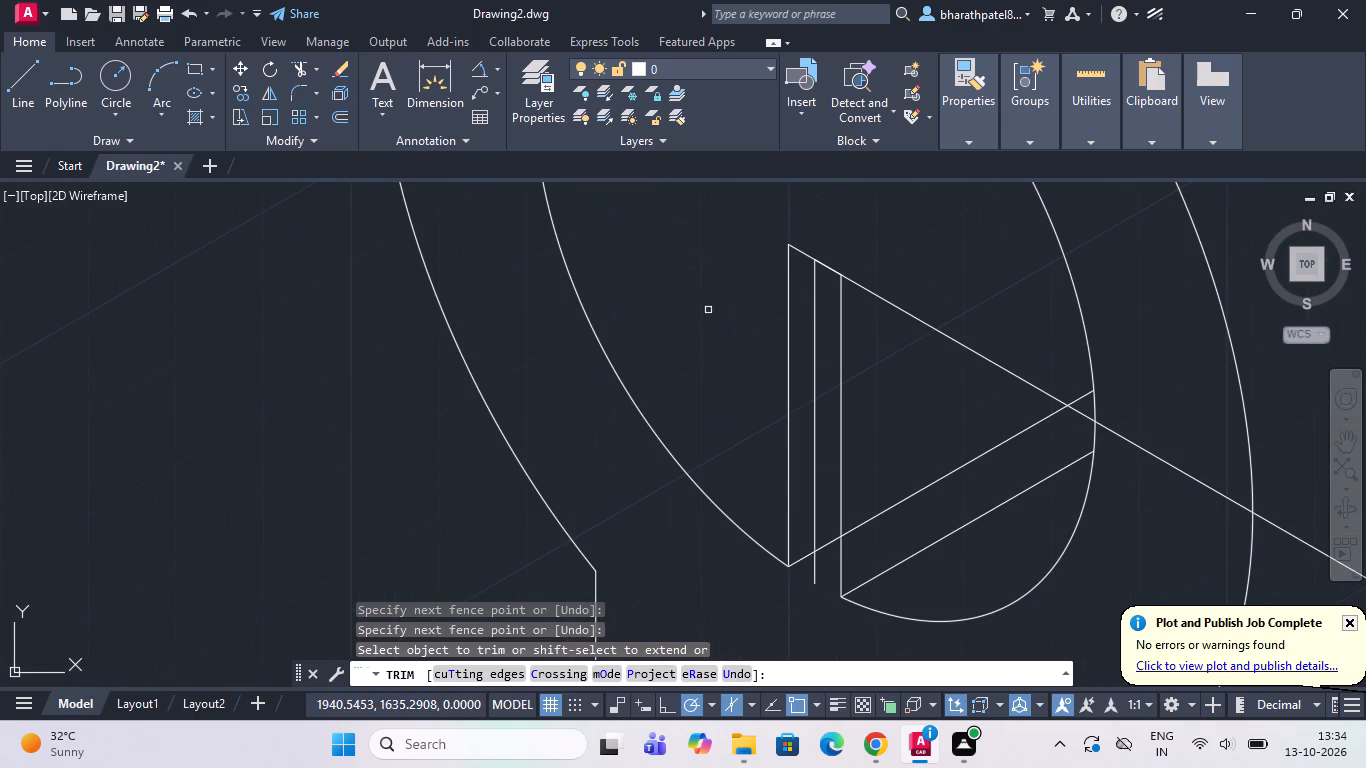
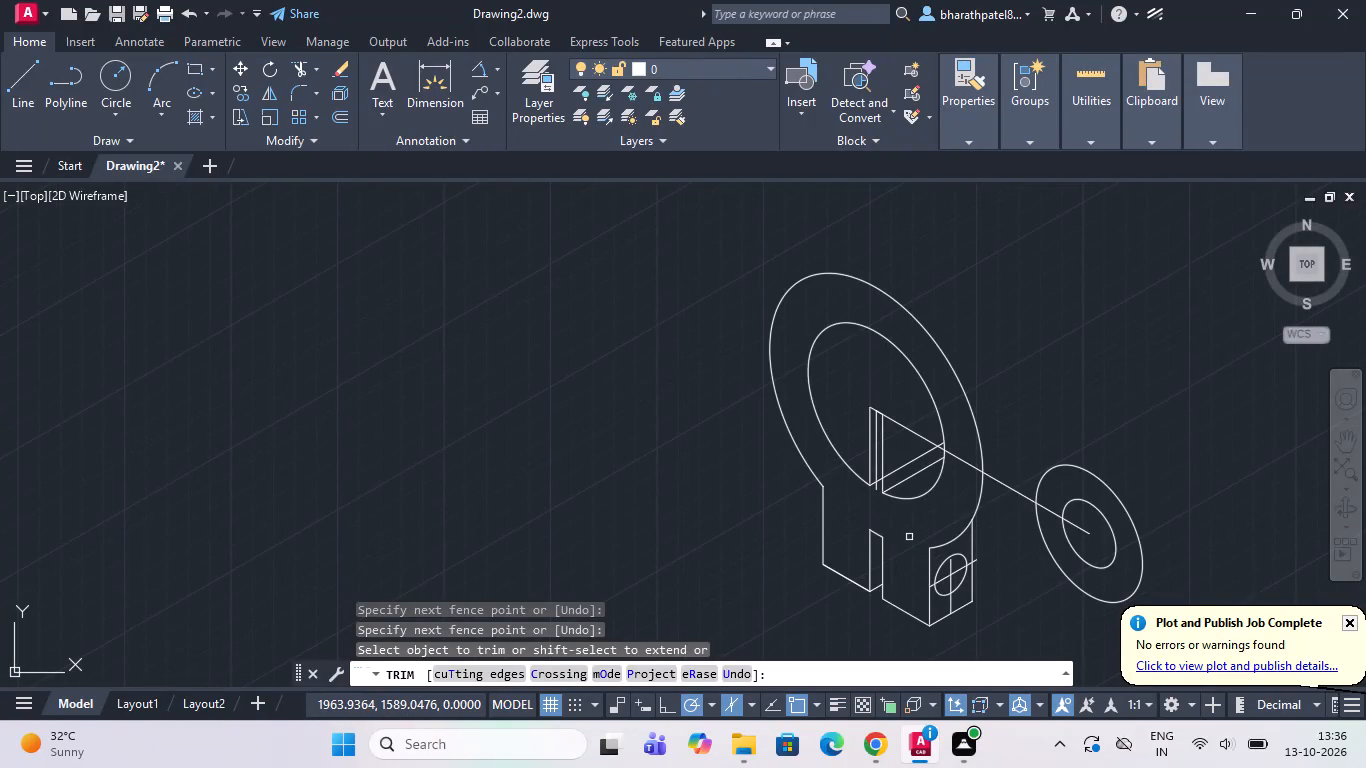
Trim the end-face centre line where it extends past the base's right vertical edge.
{"action": "scroll", "coordinate": [909, 537], "scroll_direction": "down", "scroll_amount": 1}
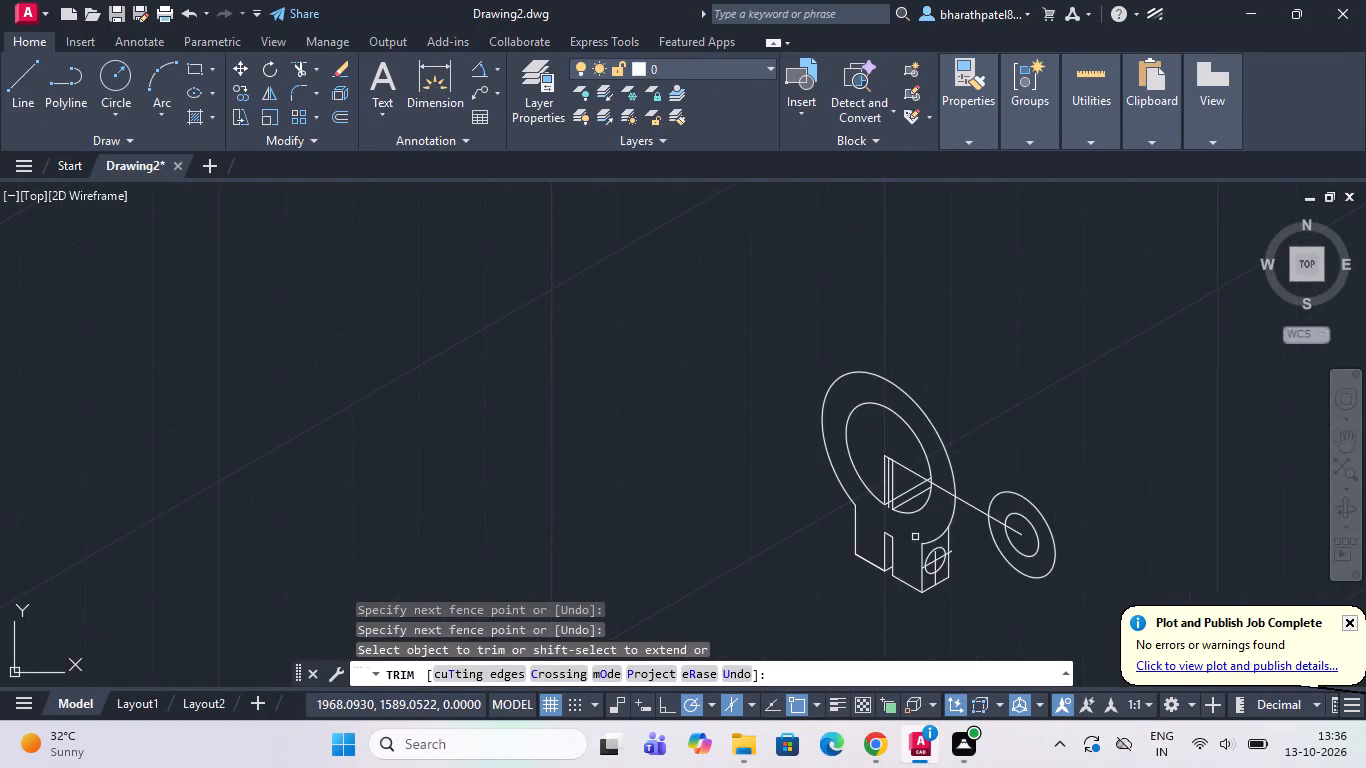
{"action": "scroll", "coordinate": [915, 537], "scroll_direction": "up", "scroll_amount": 2}
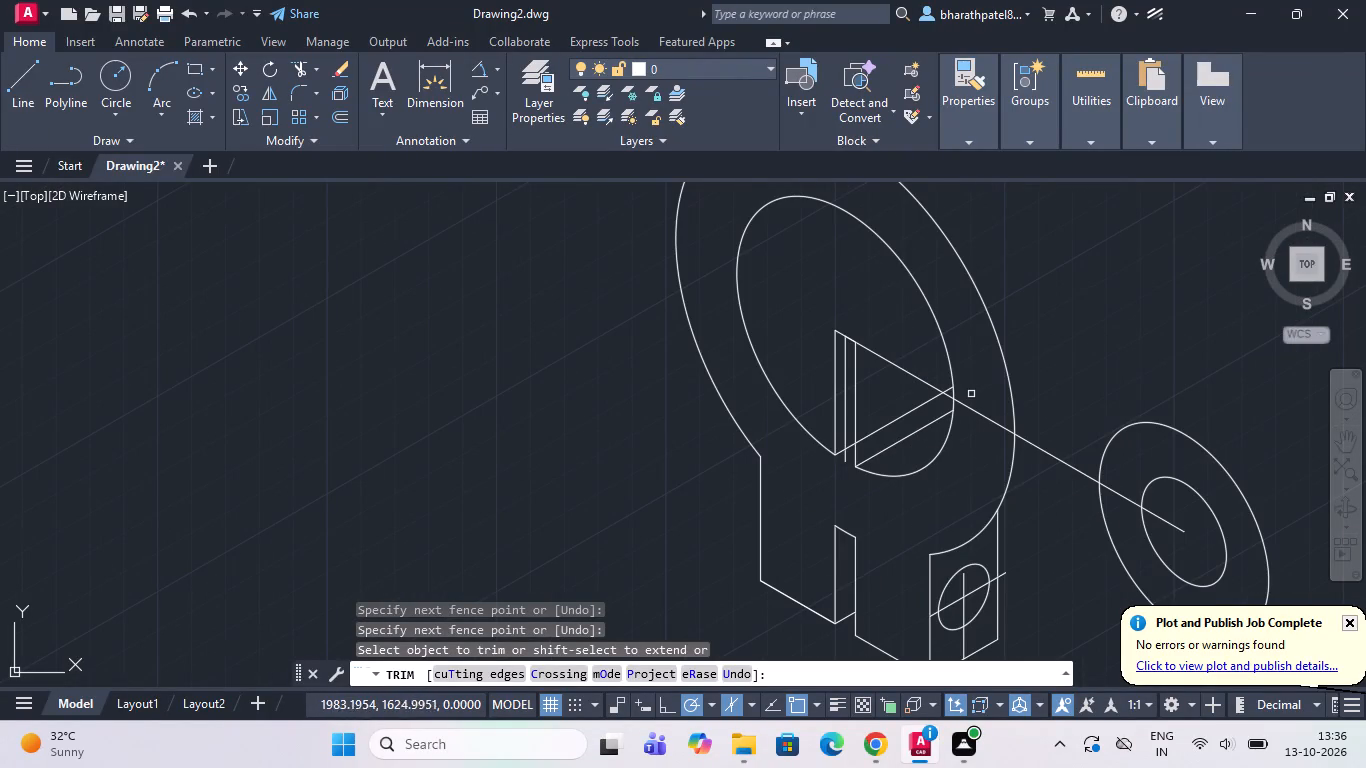
{"action": "scroll", "coordinate": [968, 397], "scroll_direction": "up", "scroll_amount": 1}
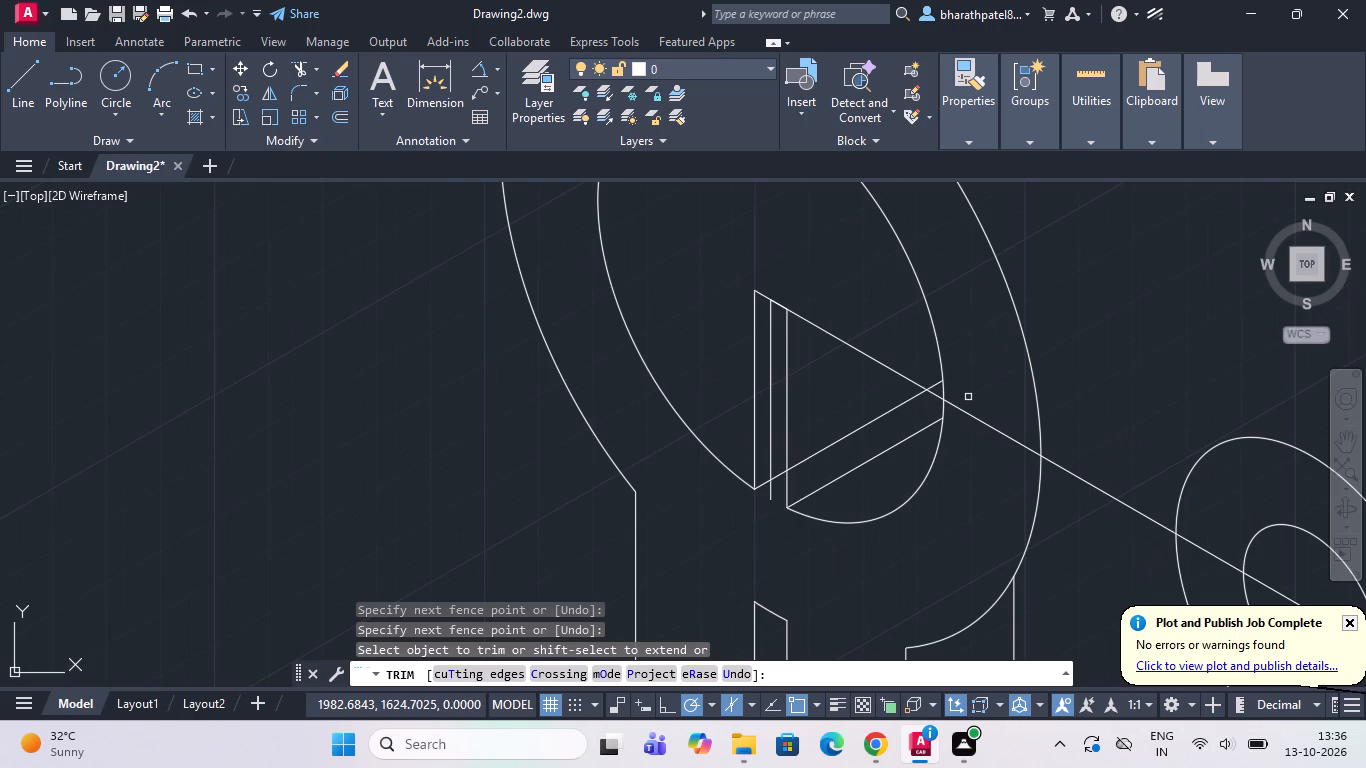
{"action": "scroll", "coordinate": [967, 402], "scroll_direction": "down", "scroll_amount": 2}
{"action": "scroll", "coordinate": [967, 404], "scroll_direction": "up", "scroll_amount": 2}
{"action": "scroll", "coordinate": [967, 404], "scroll_direction": "down", "scroll_amount": 2}
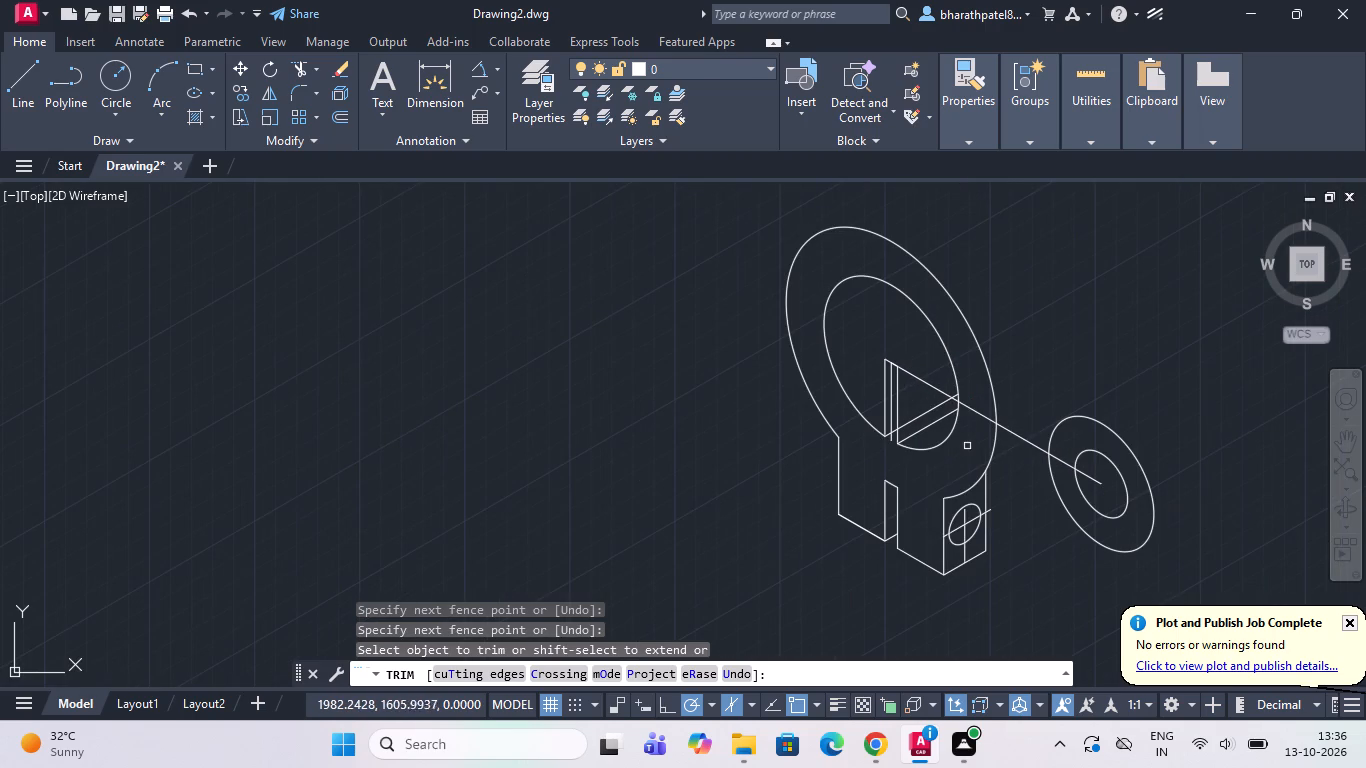
{"action": "scroll", "coordinate": [997, 518], "scroll_direction": "up", "scroll_amount": 3}
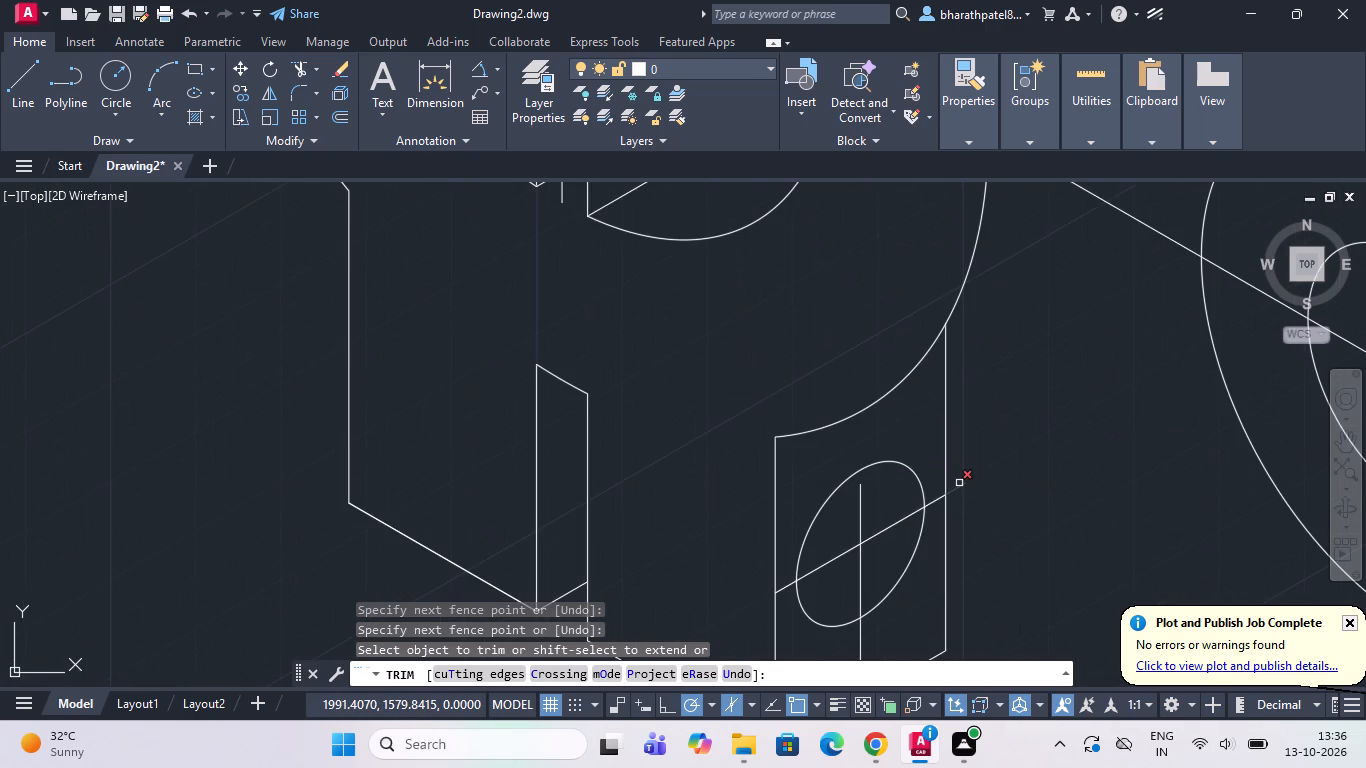
{"action": "left_click", "coordinate": [959, 483]}
{"action": "scroll", "coordinate": [959, 483], "scroll_direction": "down", "scroll_amount": 3}
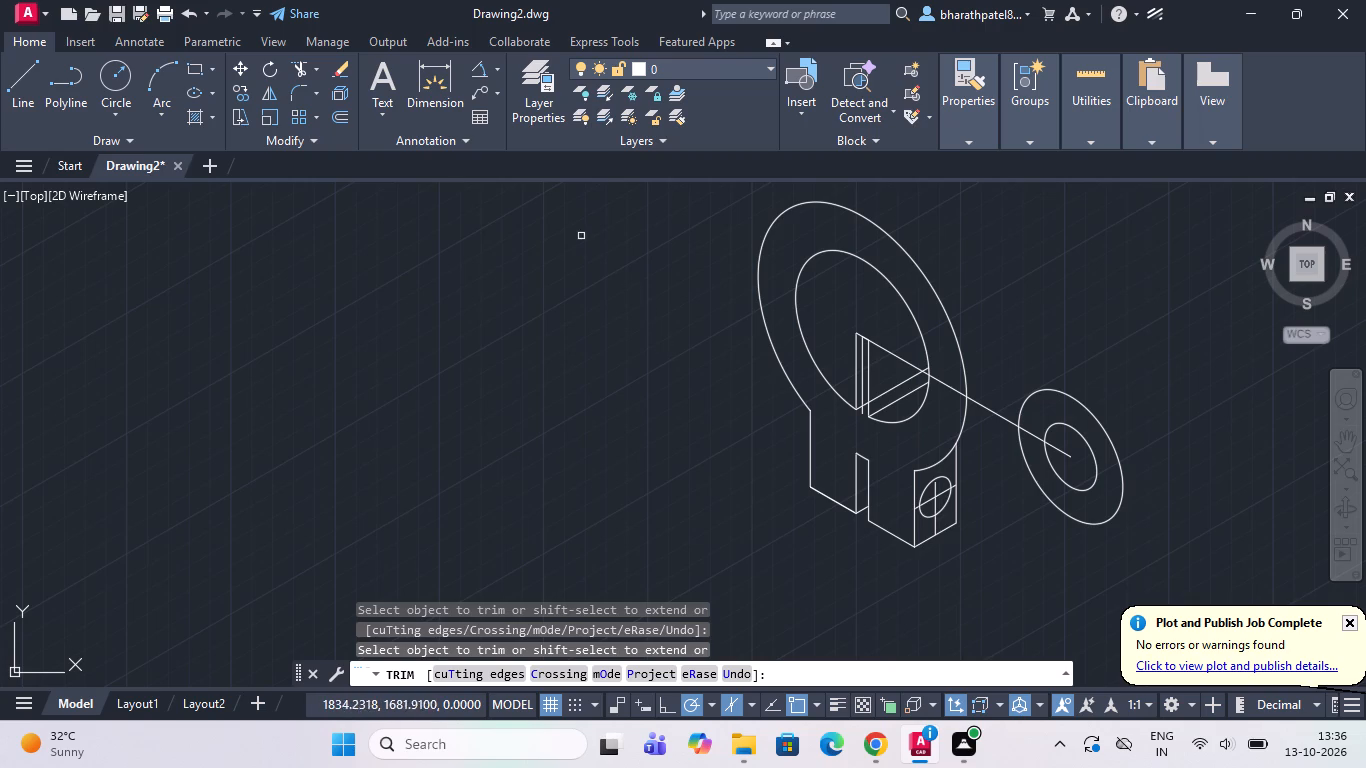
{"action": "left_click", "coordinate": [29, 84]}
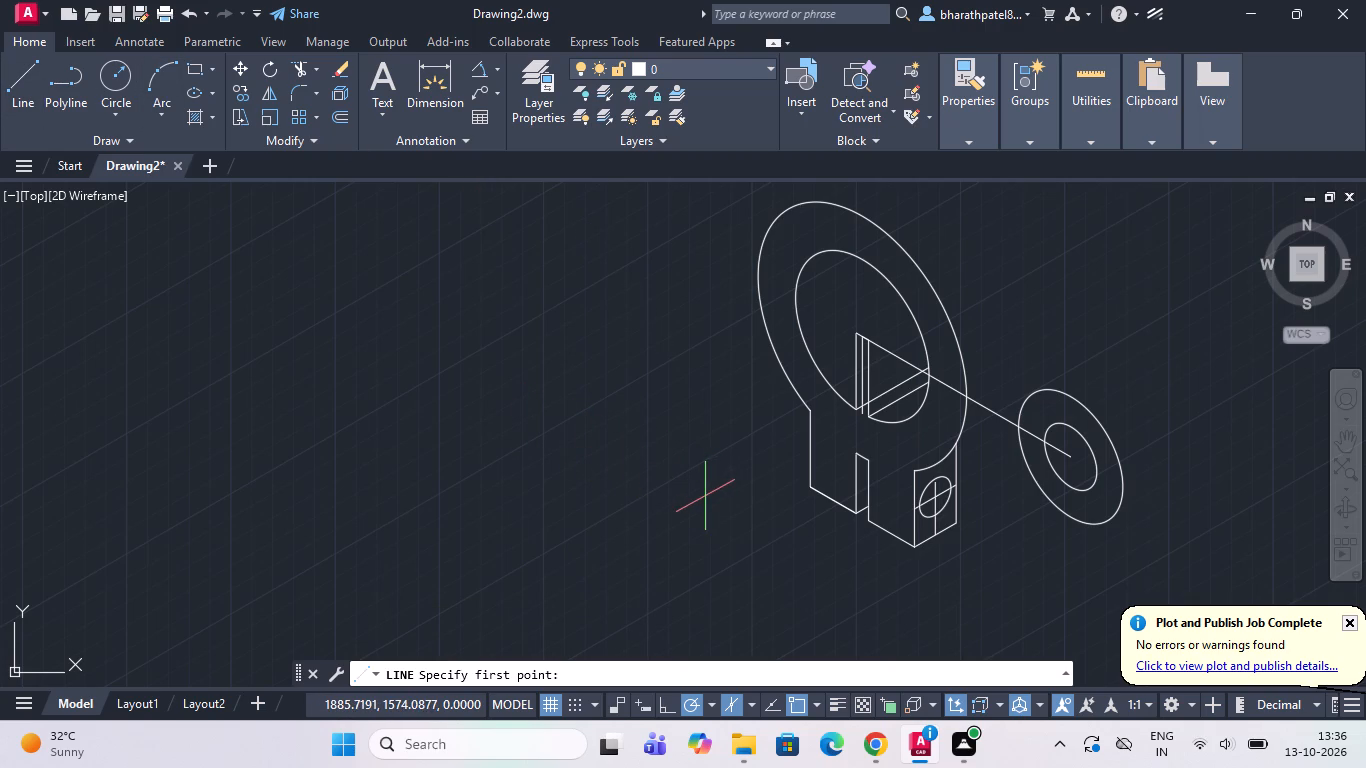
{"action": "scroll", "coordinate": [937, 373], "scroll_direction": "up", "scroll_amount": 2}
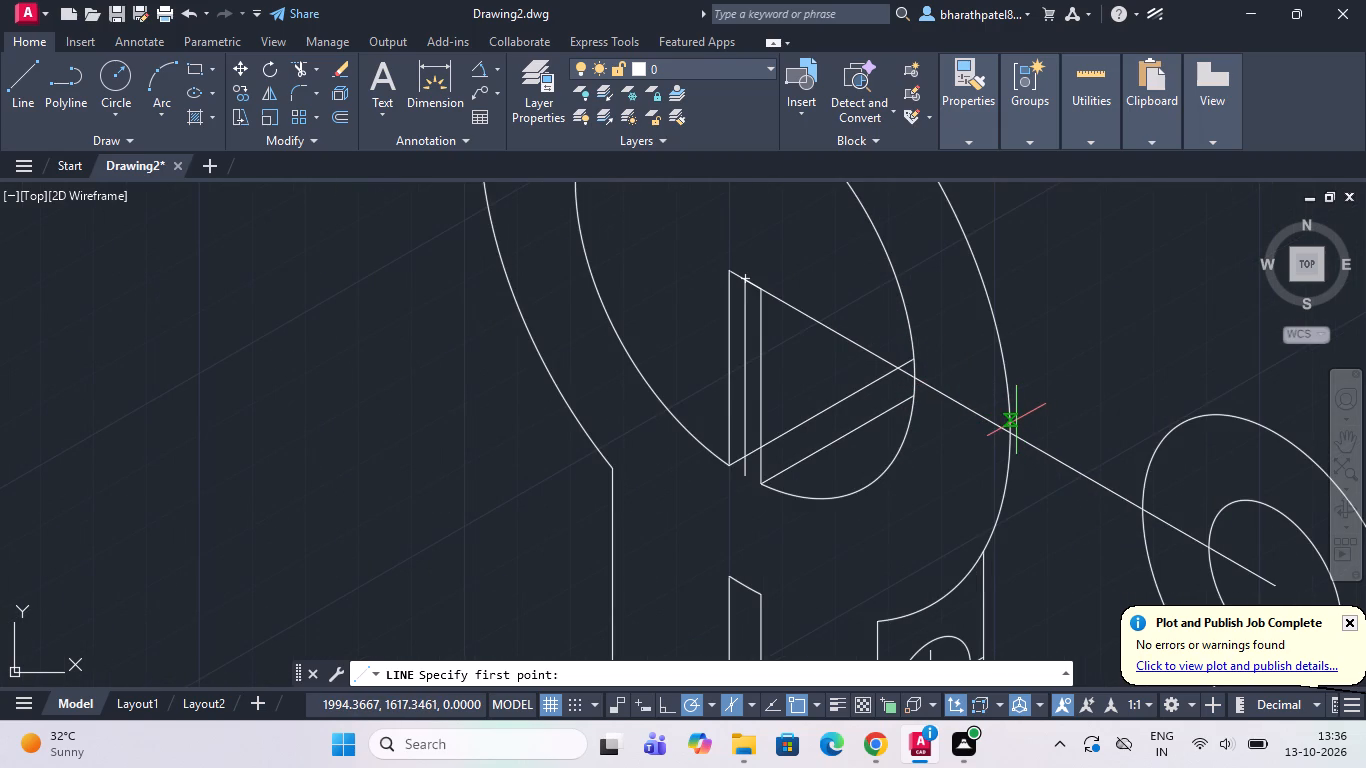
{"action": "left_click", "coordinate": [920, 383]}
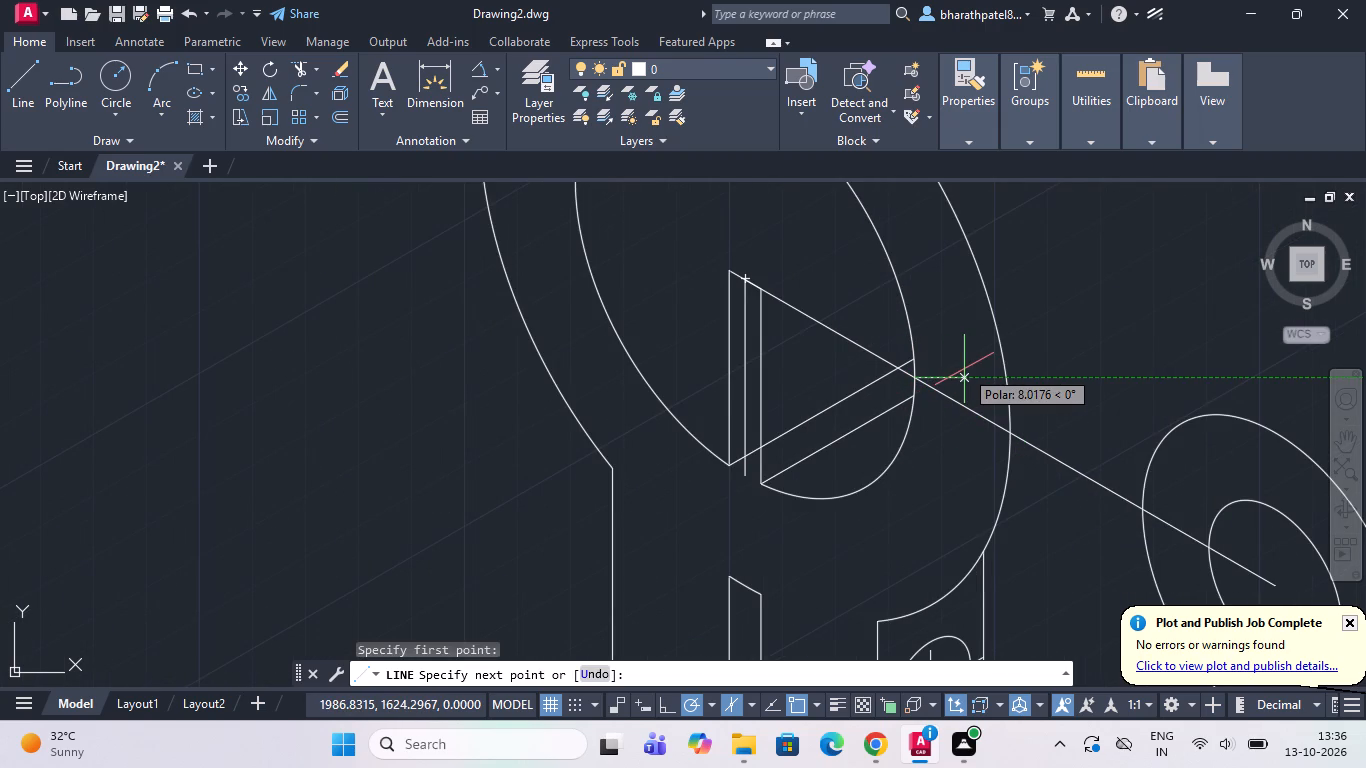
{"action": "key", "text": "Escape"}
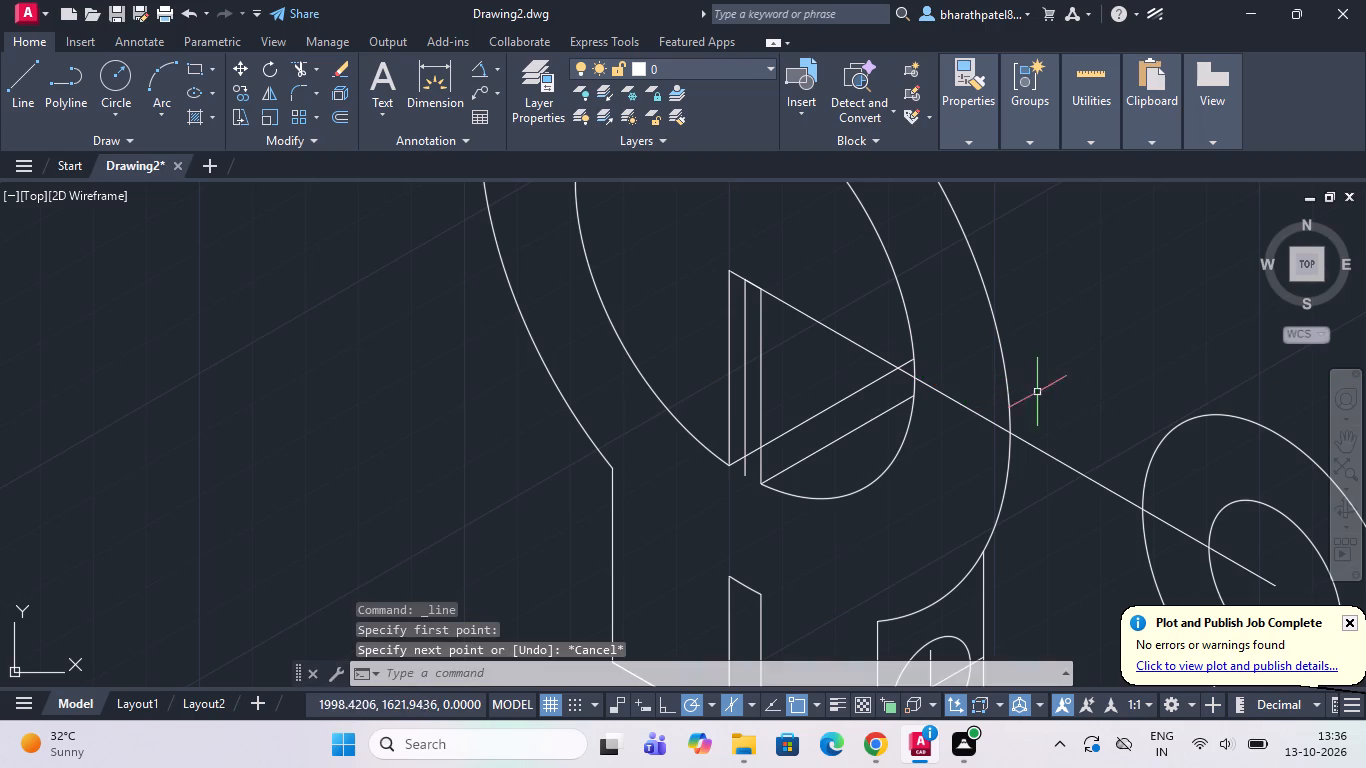
Draw a 10-long line at 30° from the crossing of the axis line and the large figure's outer isocircle.
{"action": "scroll", "coordinate": [1075, 396], "scroll_direction": "down", "scroll_amount": 1}
{"action": "scroll", "coordinate": [1081, 398], "scroll_direction": "up", "scroll_amount": 2}
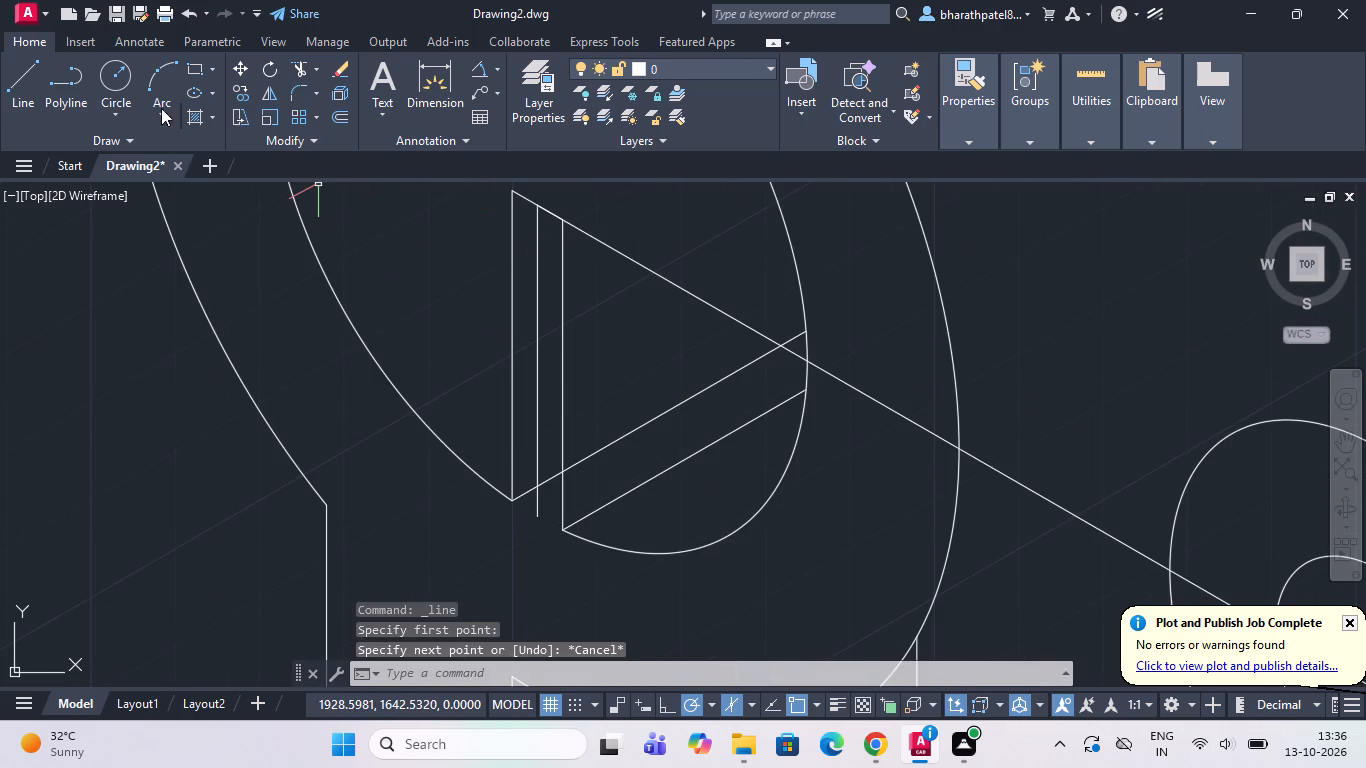
{"action": "left_click", "coordinate": [20, 59]}
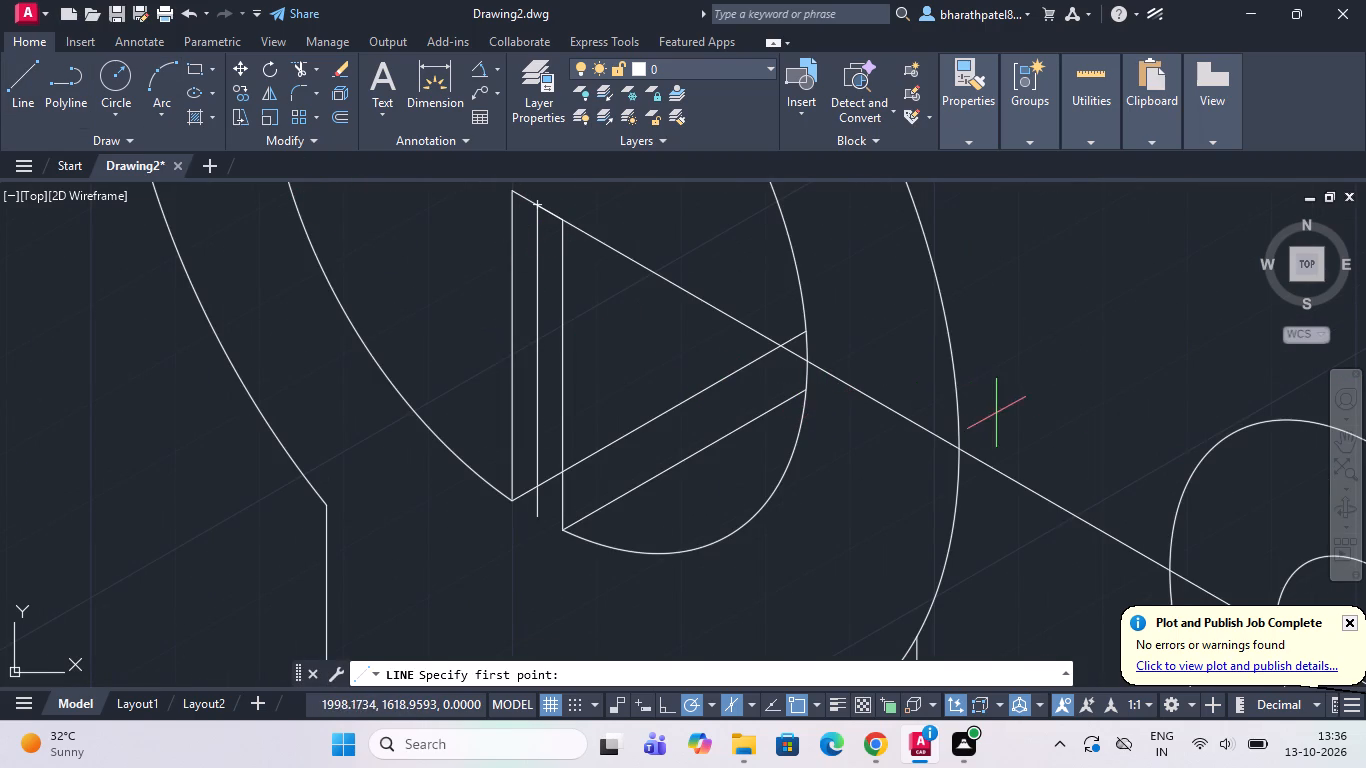
{"action": "left_click", "coordinate": [956, 446]}
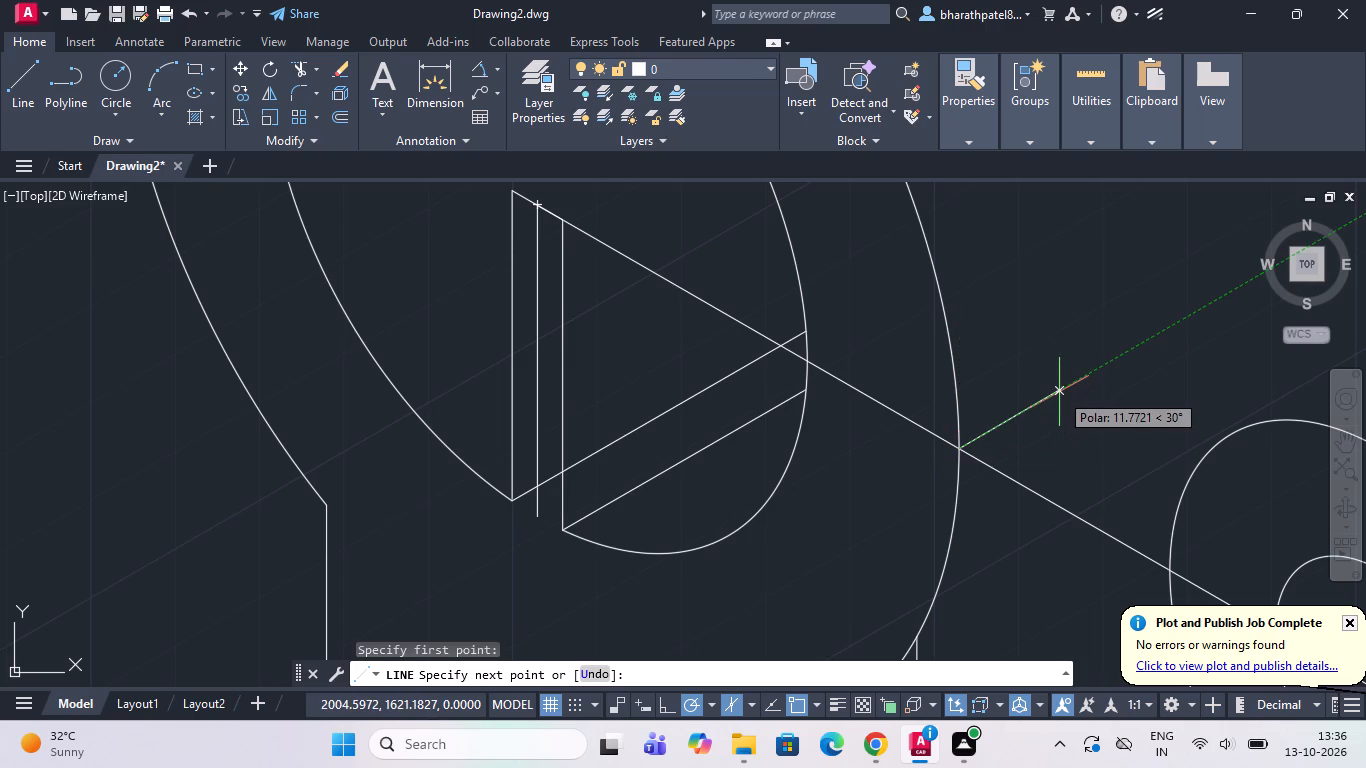
{"action": "type", "text": "10"}
{"action": "key", "text": "Return"}
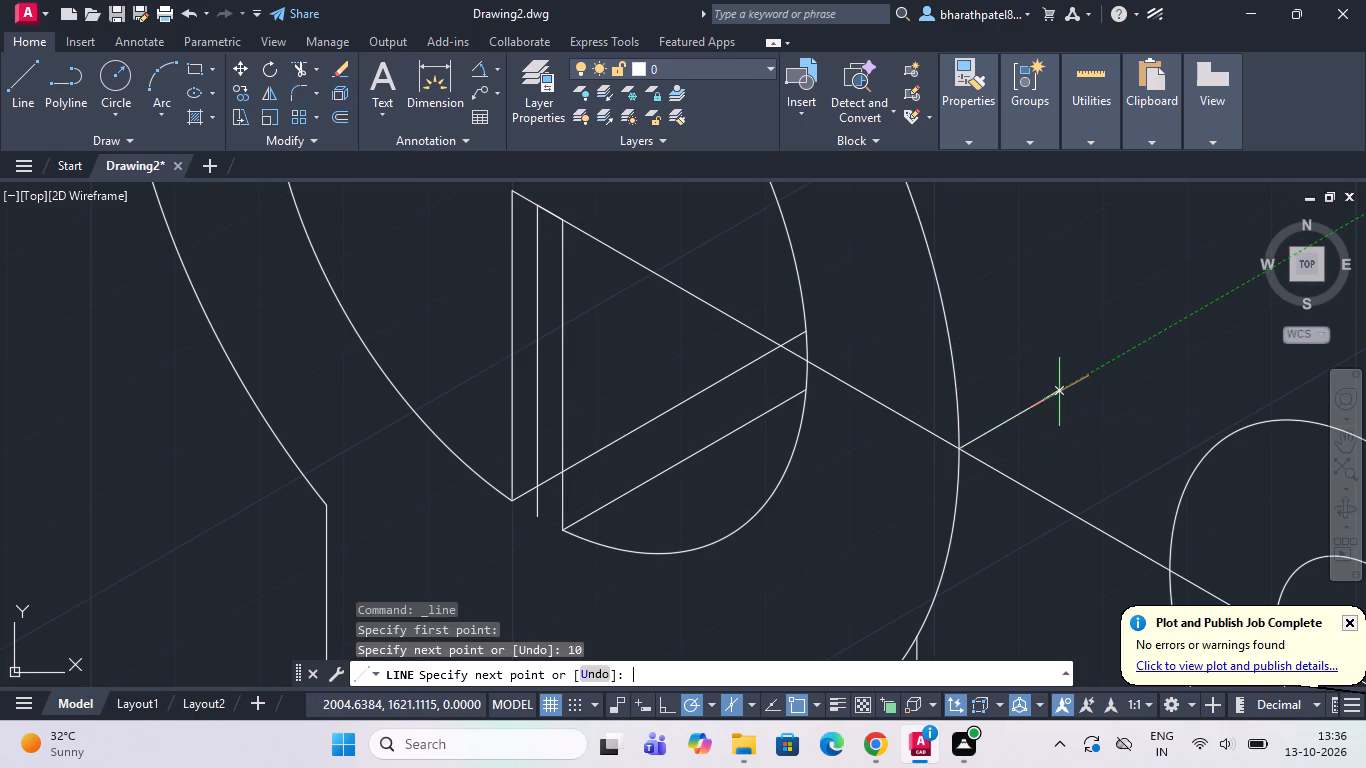
{"action": "key", "text": "Escape"}
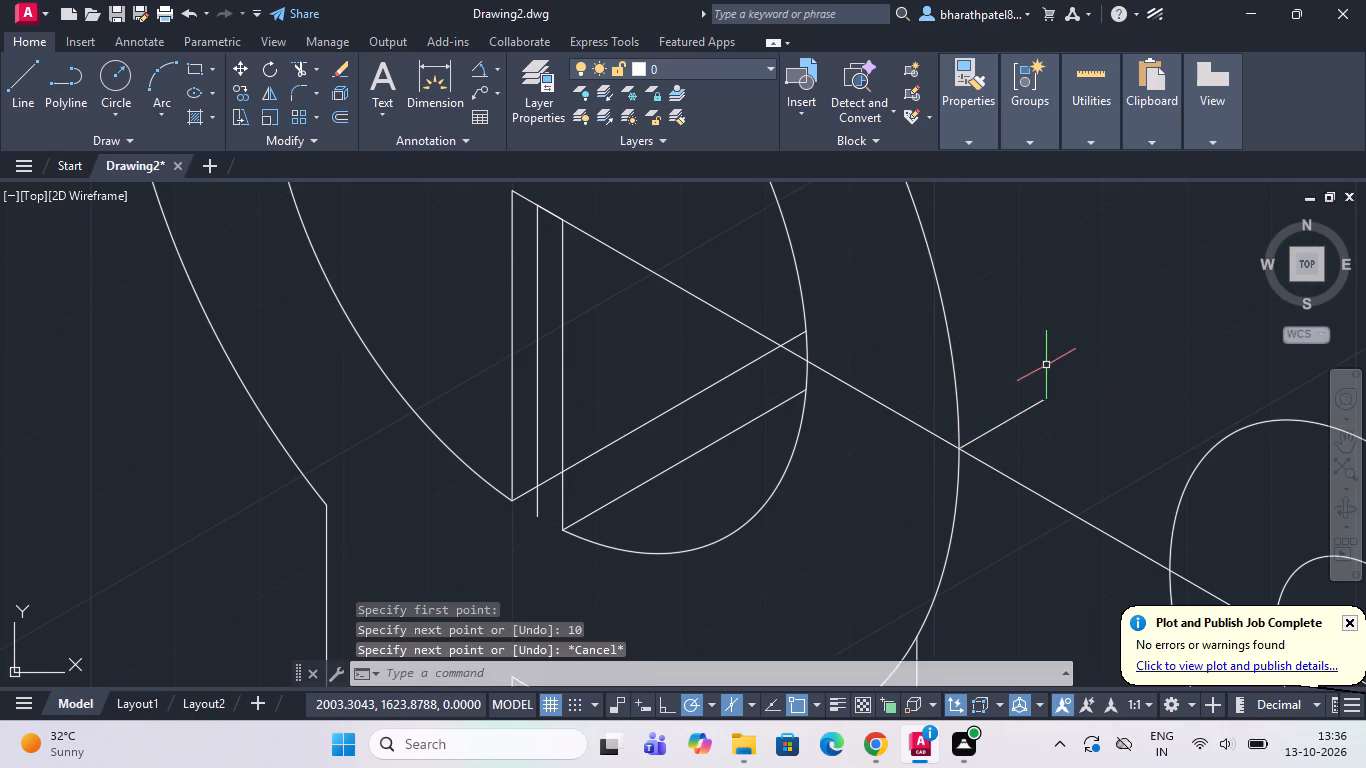
Draw a 10-long depth line rising from the large isocircles' centre, at the top of the middle vertical slot line.
{"action": "scroll", "coordinate": [1046, 365], "scroll_direction": "down", "scroll_amount": 2}
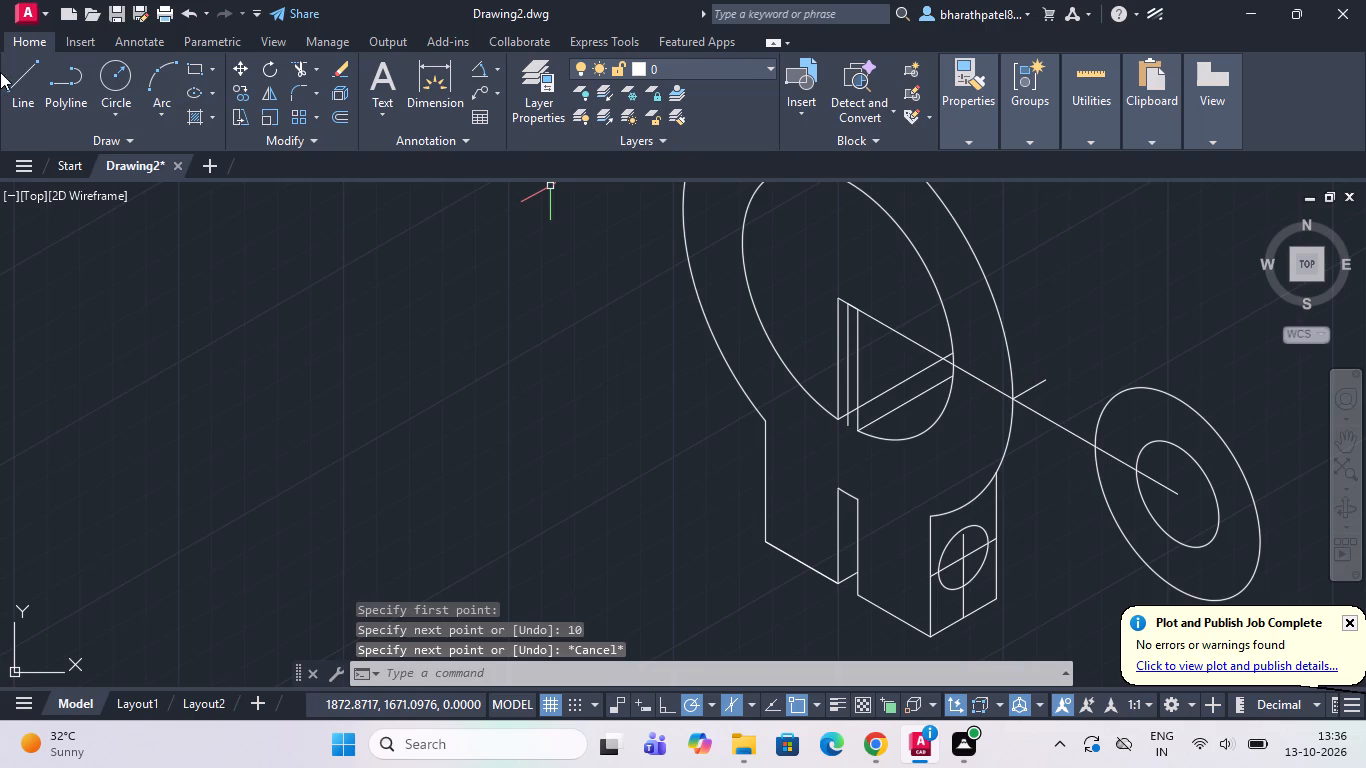
{"action": "left_click_drag", "start_coordinate": [18, 86], "coordinate": [29, 92]}
{"action": "scroll", "coordinate": [882, 292], "scroll_direction": "up", "scroll_amount": 4}
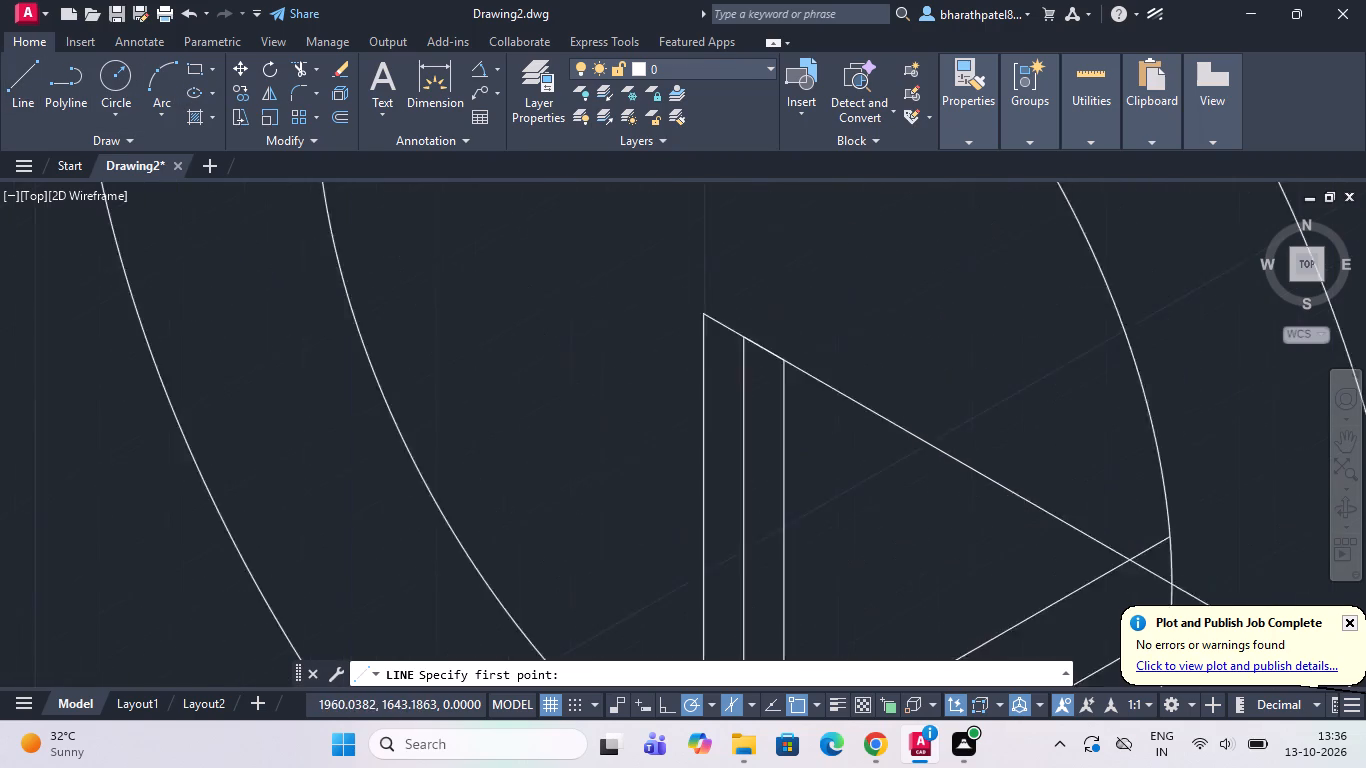
{"action": "left_click", "coordinate": [665, 361]}
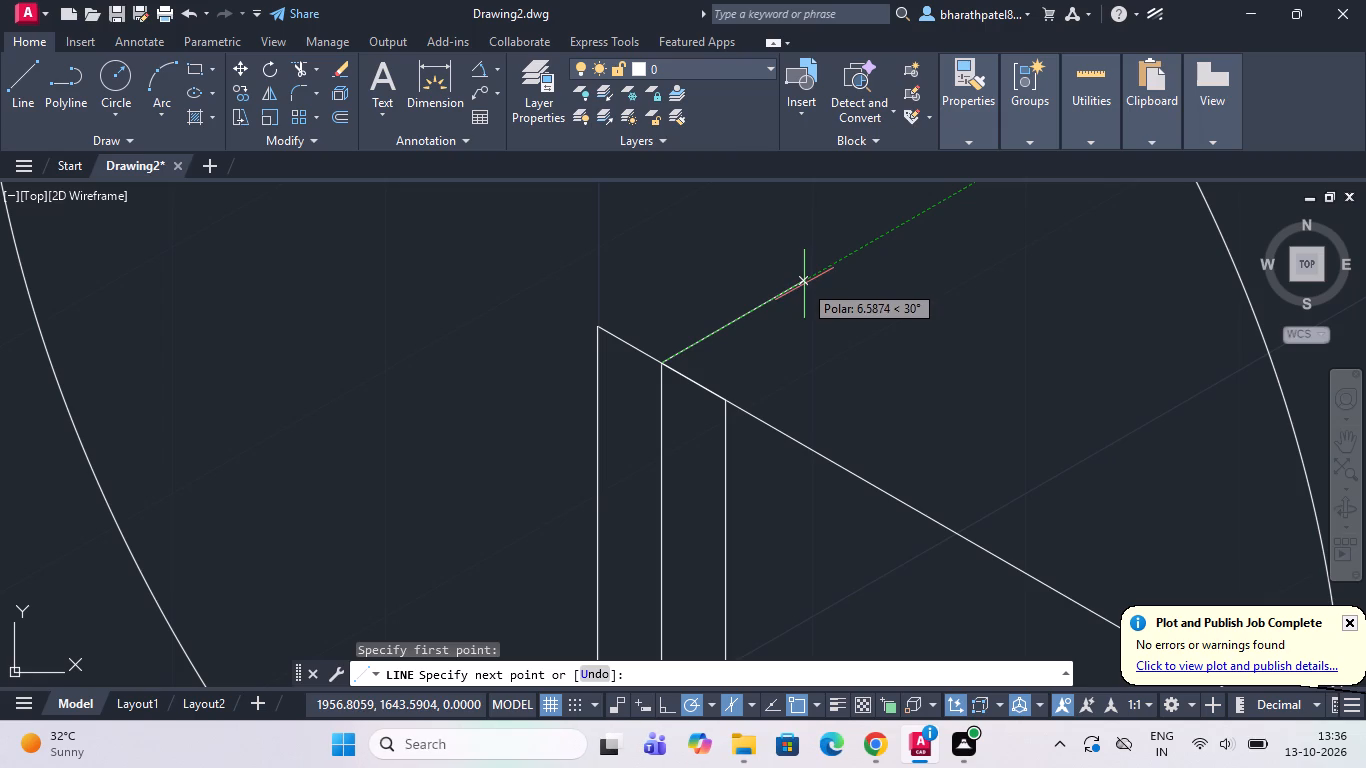
{"action": "key", "text": "1"}
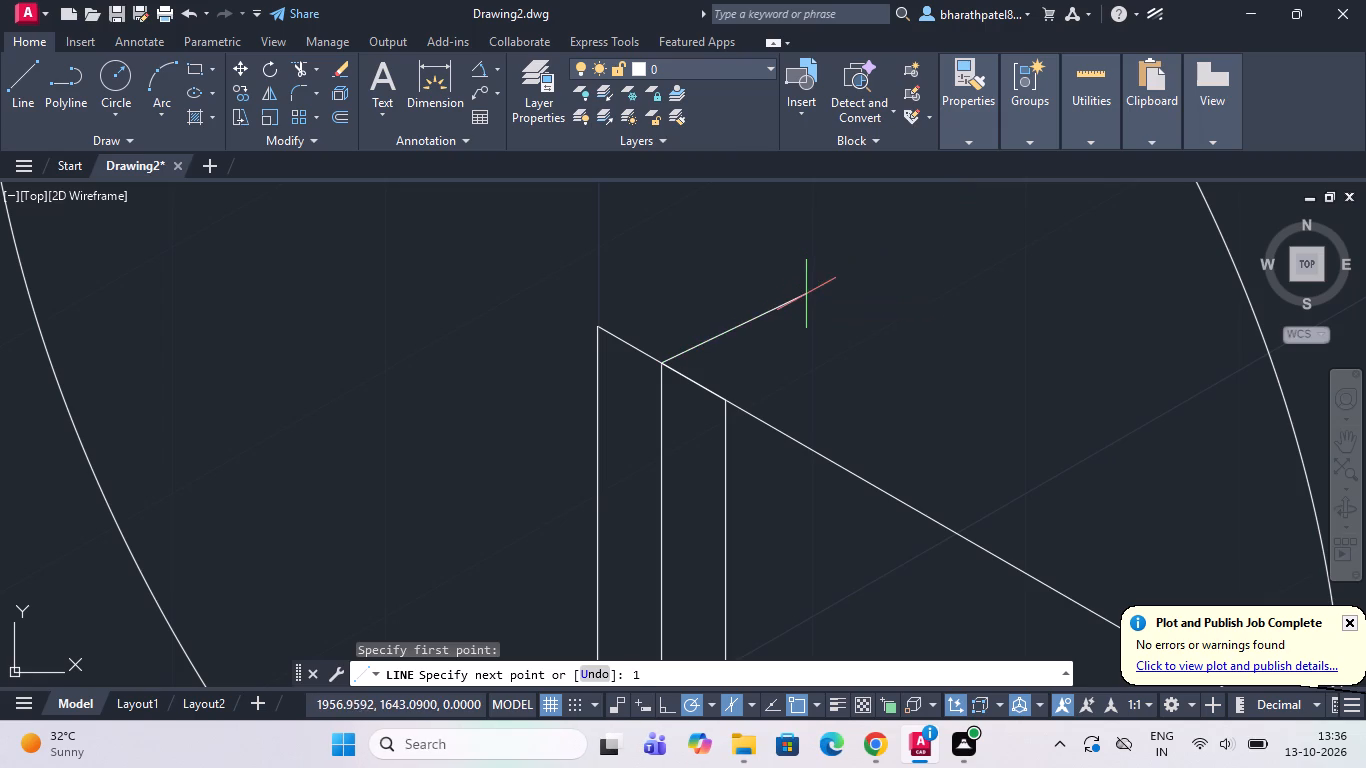
{"action": "key", "text": "0"}
{"action": "key", "text": "Return"}
{"action": "scroll", "coordinate": [853, 392], "scroll_direction": "down", "scroll_amount": 3}
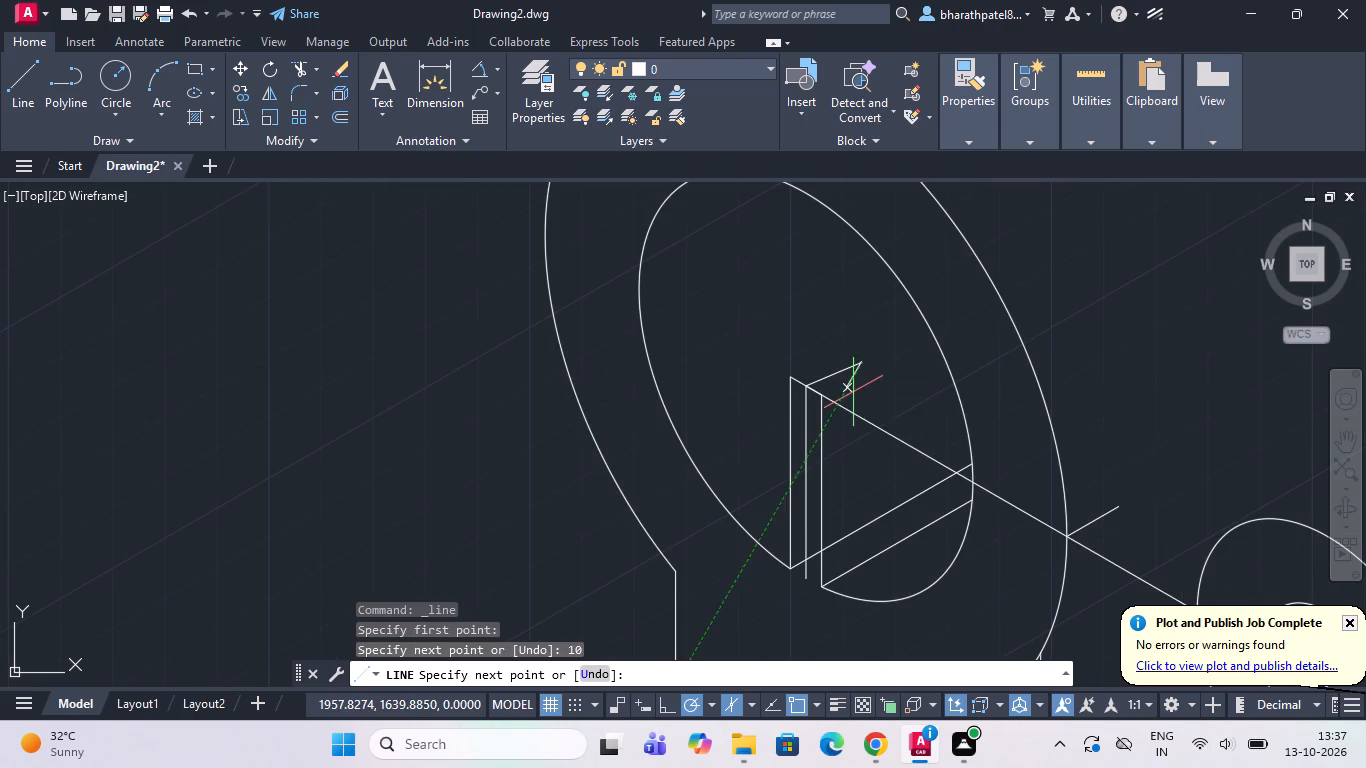
{"action": "key", "text": "Escape"}
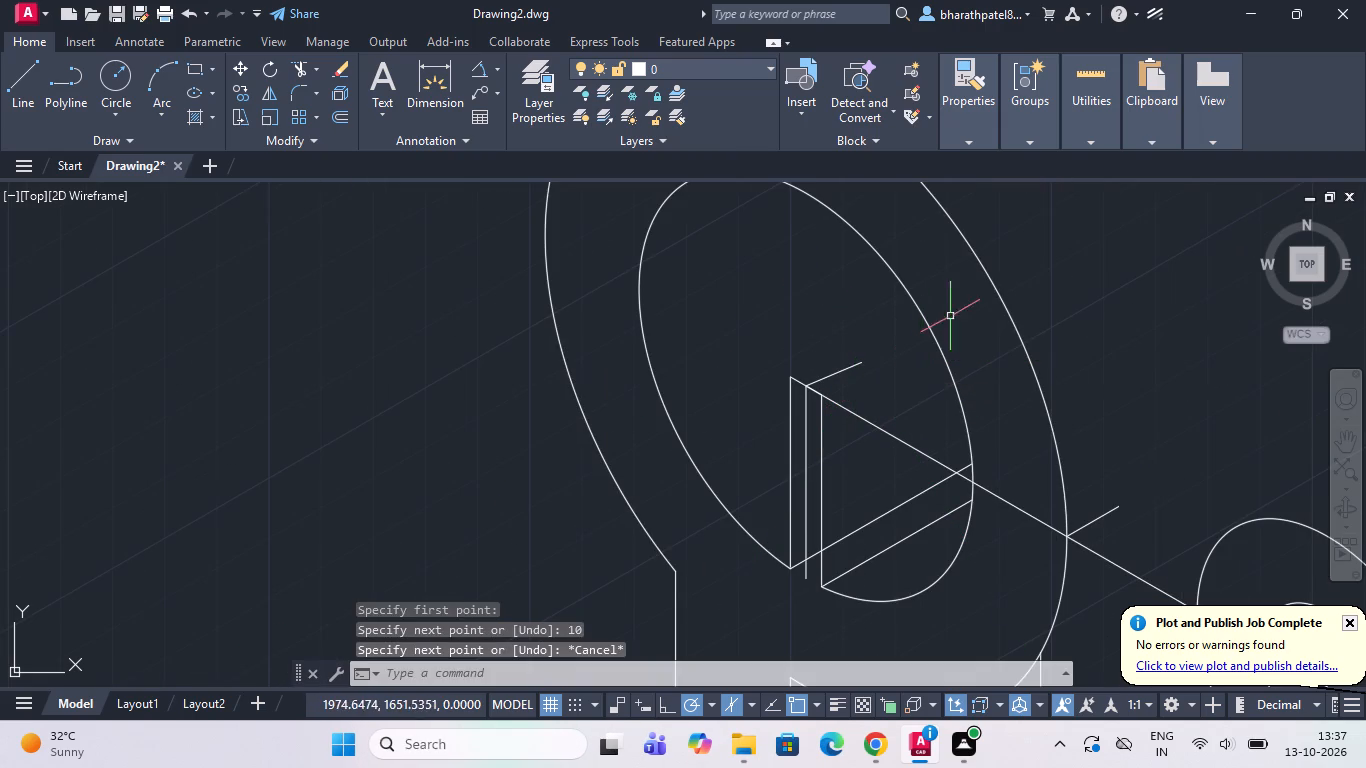
Copy the large figure's outer isocircle arc from its centre to the free end of the 10-long depth line.
{"action": "left_click", "coordinate": [1000, 300]}
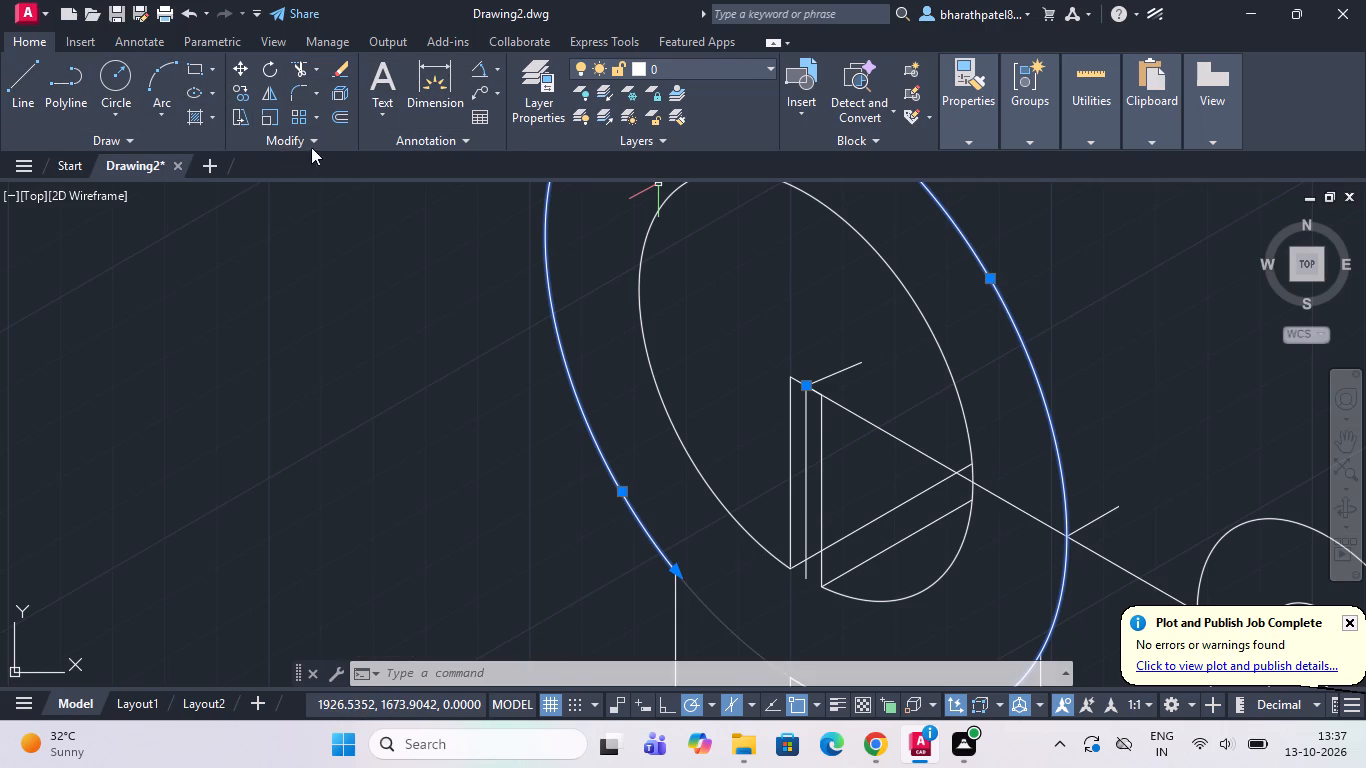
{"action": "left_click", "coordinate": [248, 94]}
{"action": "left_click", "coordinate": [808, 386]}
{"action": "scroll", "coordinate": [859, 356], "scroll_direction": "up", "scroll_amount": 4}
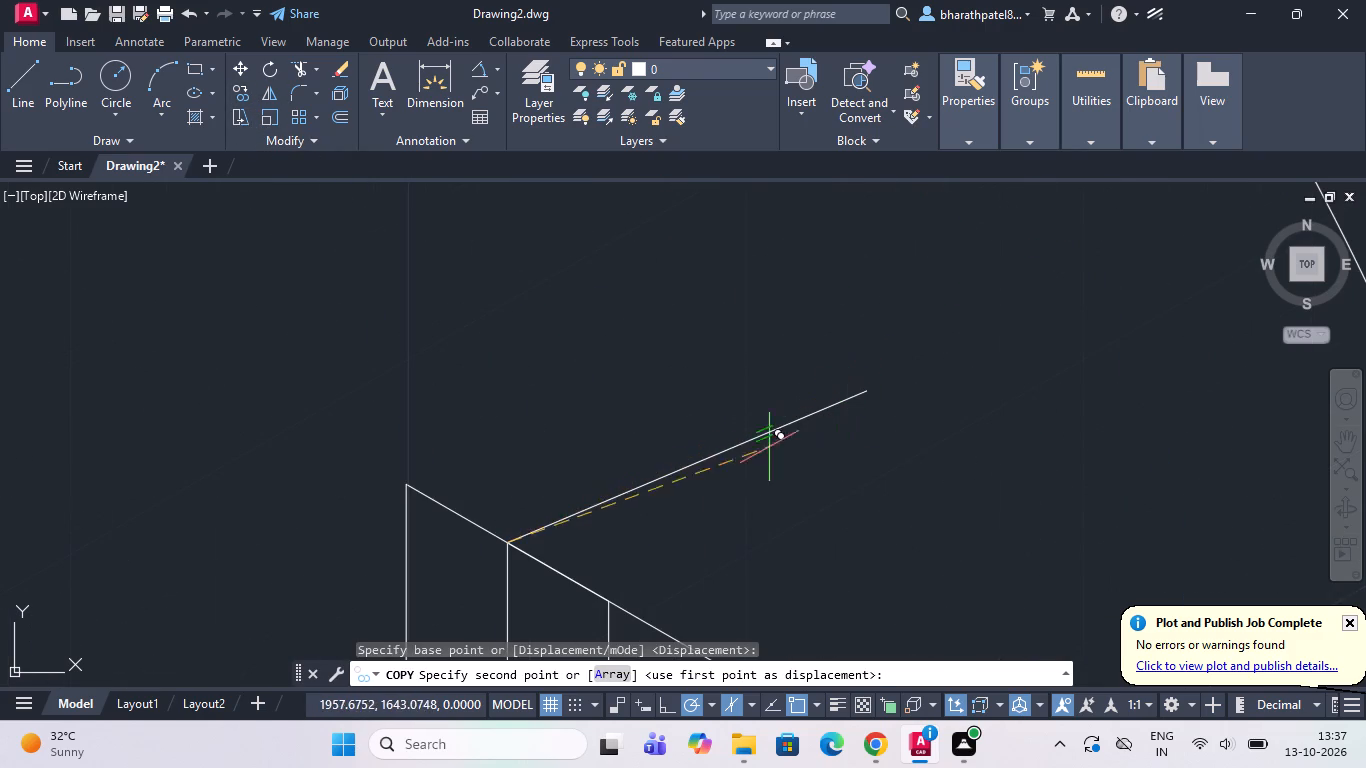
{"action": "scroll", "coordinate": [841, 388], "scroll_direction": "up", "scroll_amount": 1}
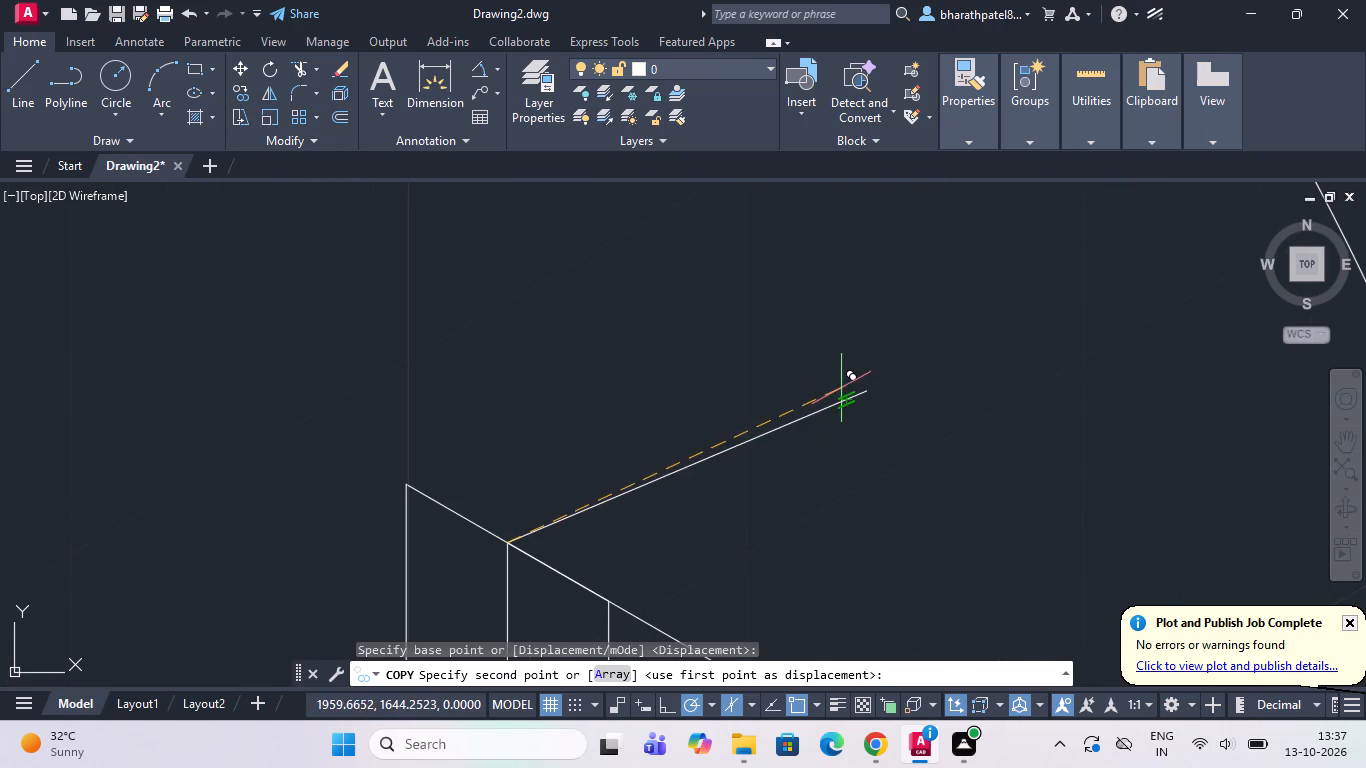
{"action": "scroll", "coordinate": [879, 400], "scroll_direction": "up", "scroll_amount": 2}
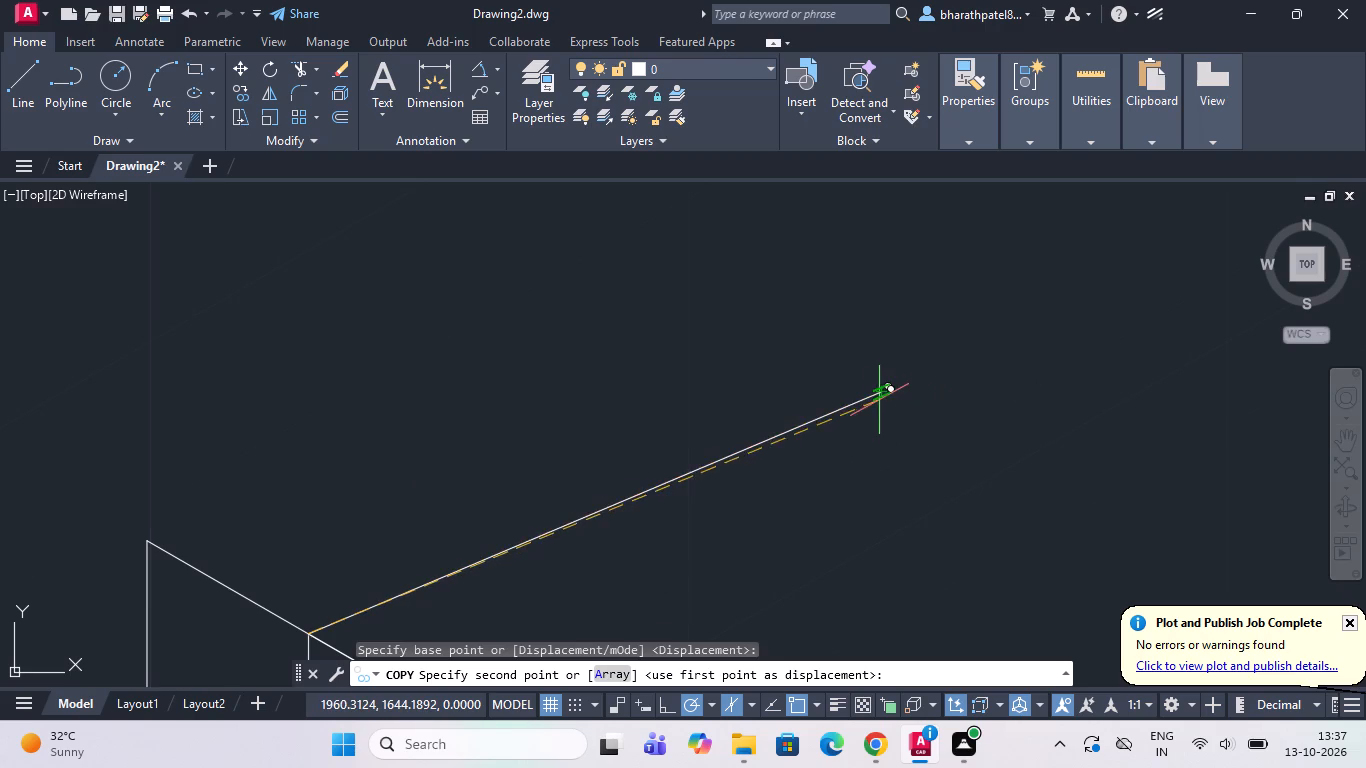
{"action": "scroll", "coordinate": [879, 400], "scroll_direction": "up", "scroll_amount": 2}
{"action": "left_click", "coordinate": [894, 346]}
{"action": "scroll", "coordinate": [895, 356], "scroll_direction": "down", "scroll_amount": 5}
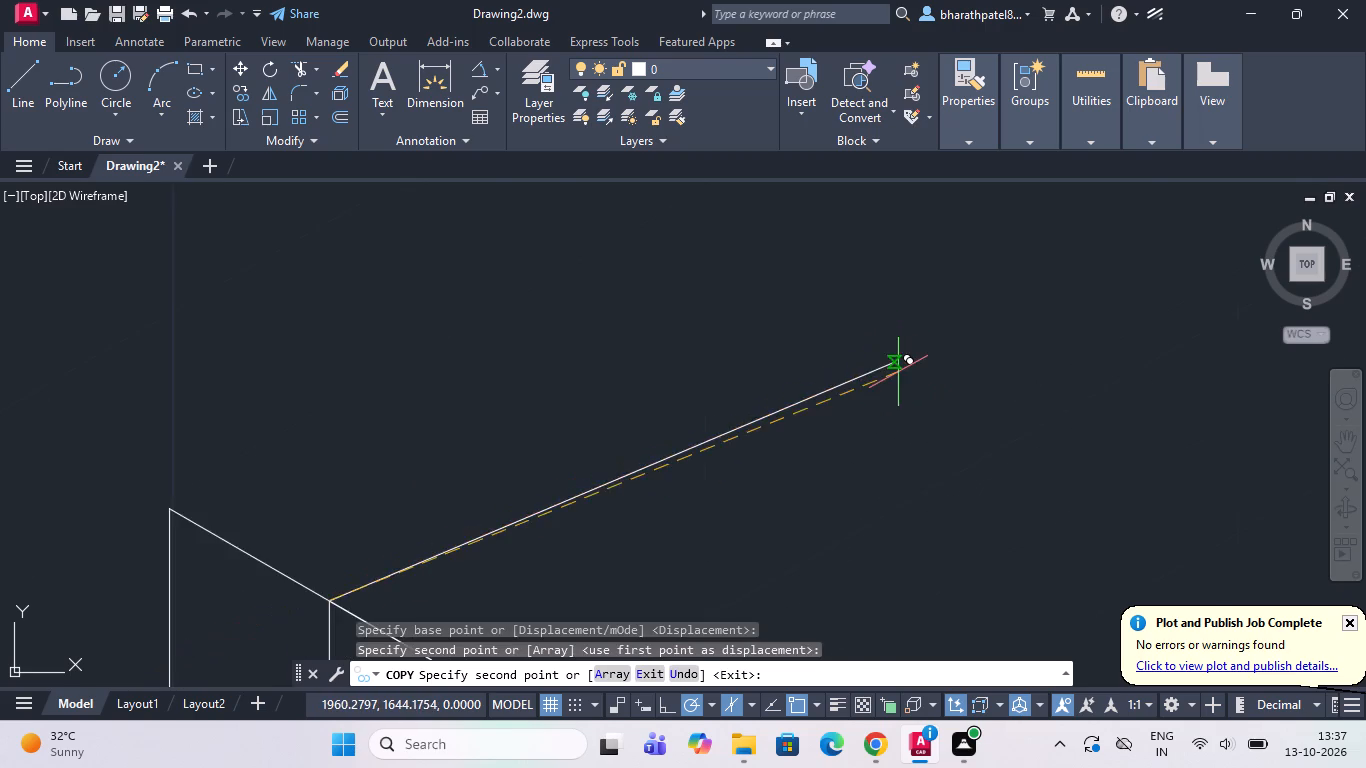
{"action": "scroll", "coordinate": [898, 372], "scroll_direction": "down", "scroll_amount": 8}
{"action": "key", "text": "Escape"}
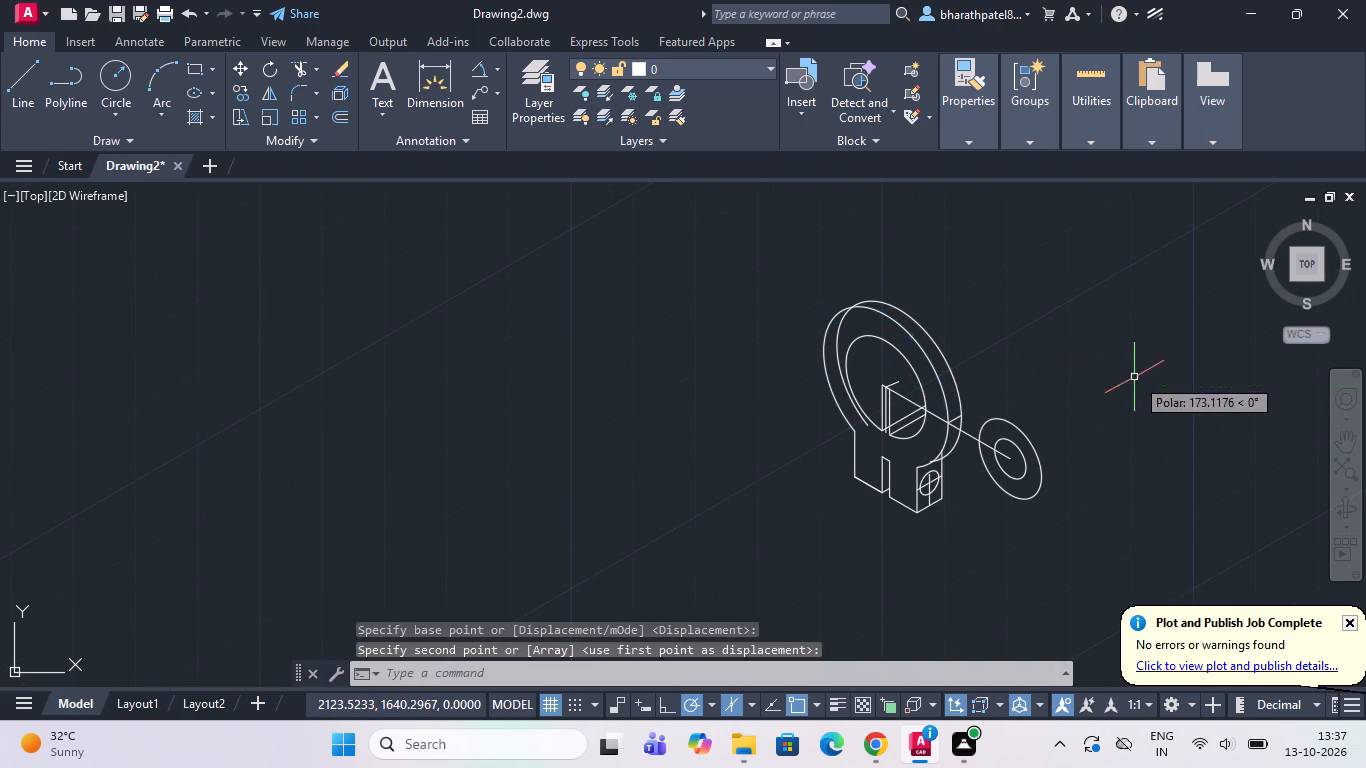
Draw a line from the axis line's crossing with the large front outer arc to the copied back arc, continuing about 21.5 at 330°.
{"action": "scroll", "coordinate": [1019, 413], "scroll_direction": "up", "scroll_amount": 3}
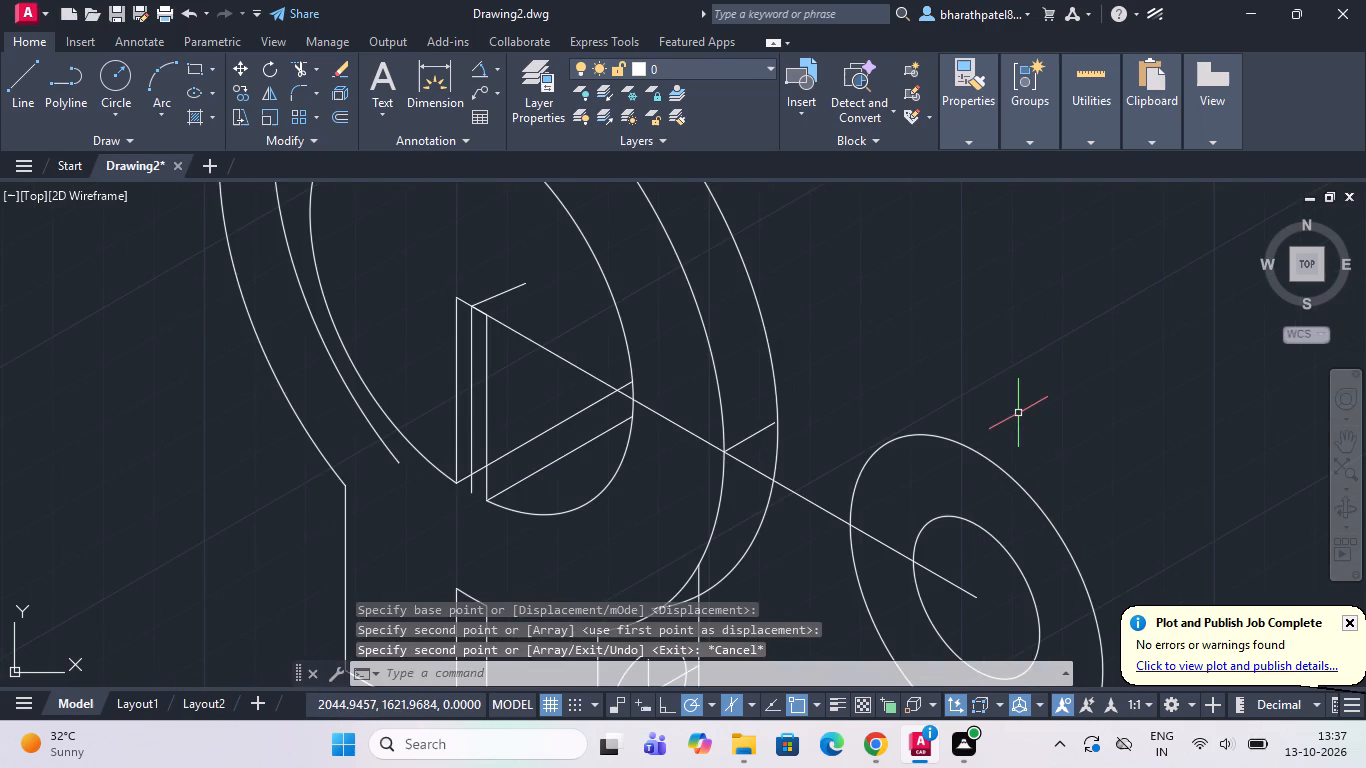
{"action": "scroll", "coordinate": [1018, 413], "scroll_direction": "down", "scroll_amount": 2}
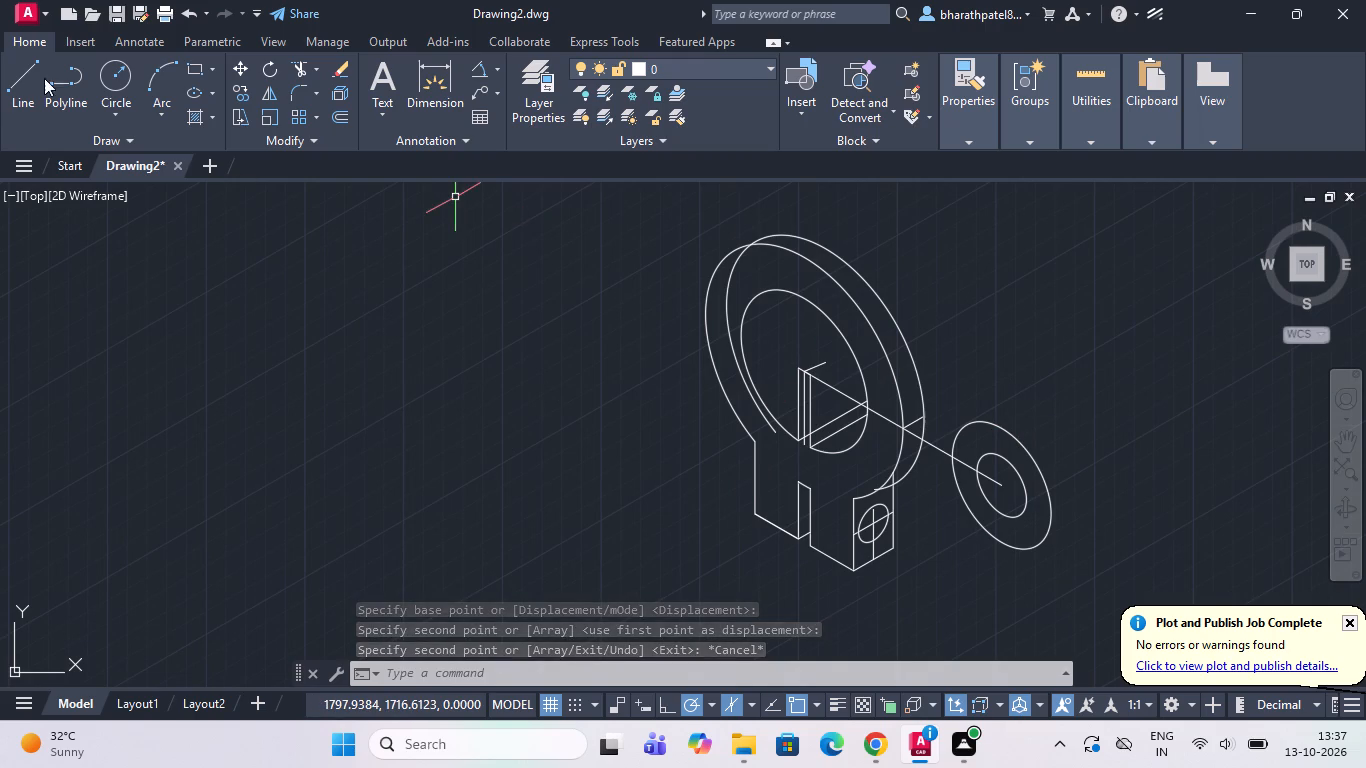
{"action": "left_click", "coordinate": [18, 76]}
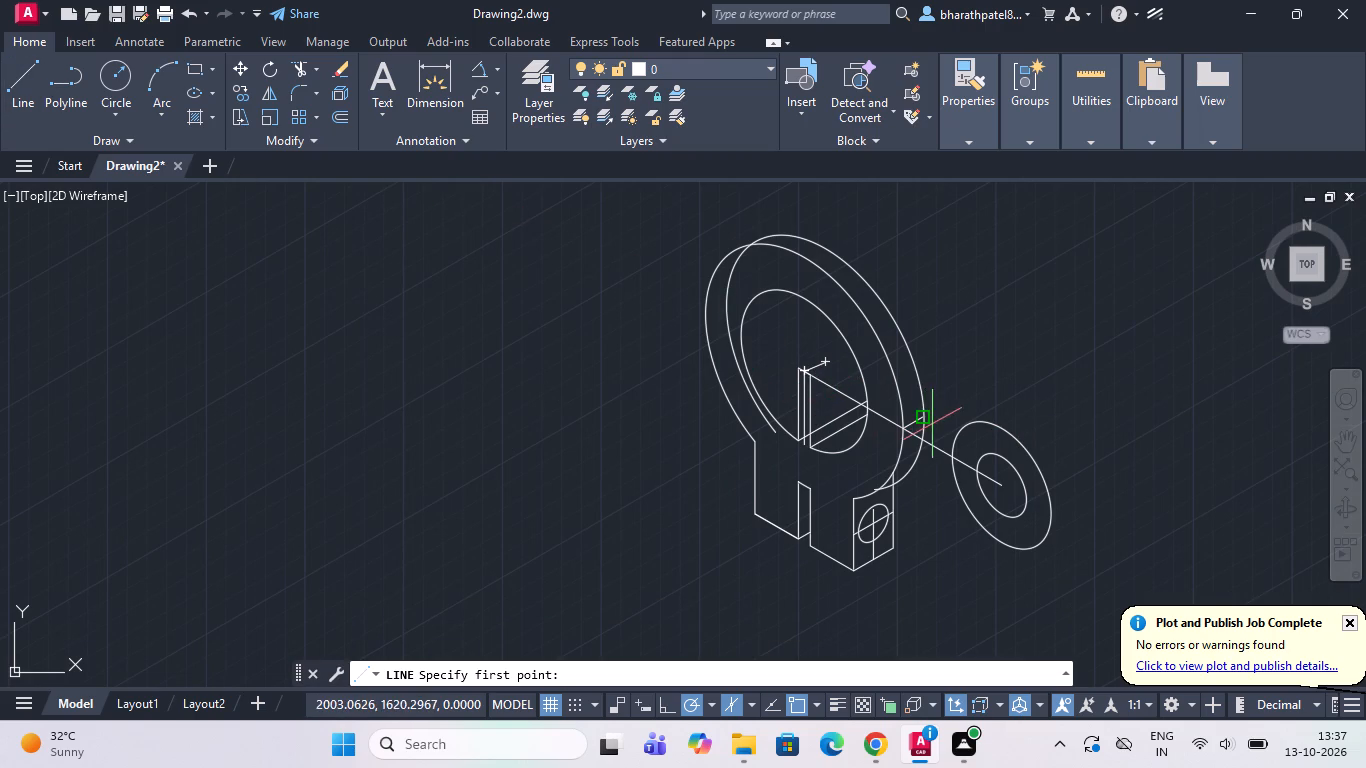
{"action": "scroll", "coordinate": [932, 424], "scroll_direction": "up", "scroll_amount": 4}
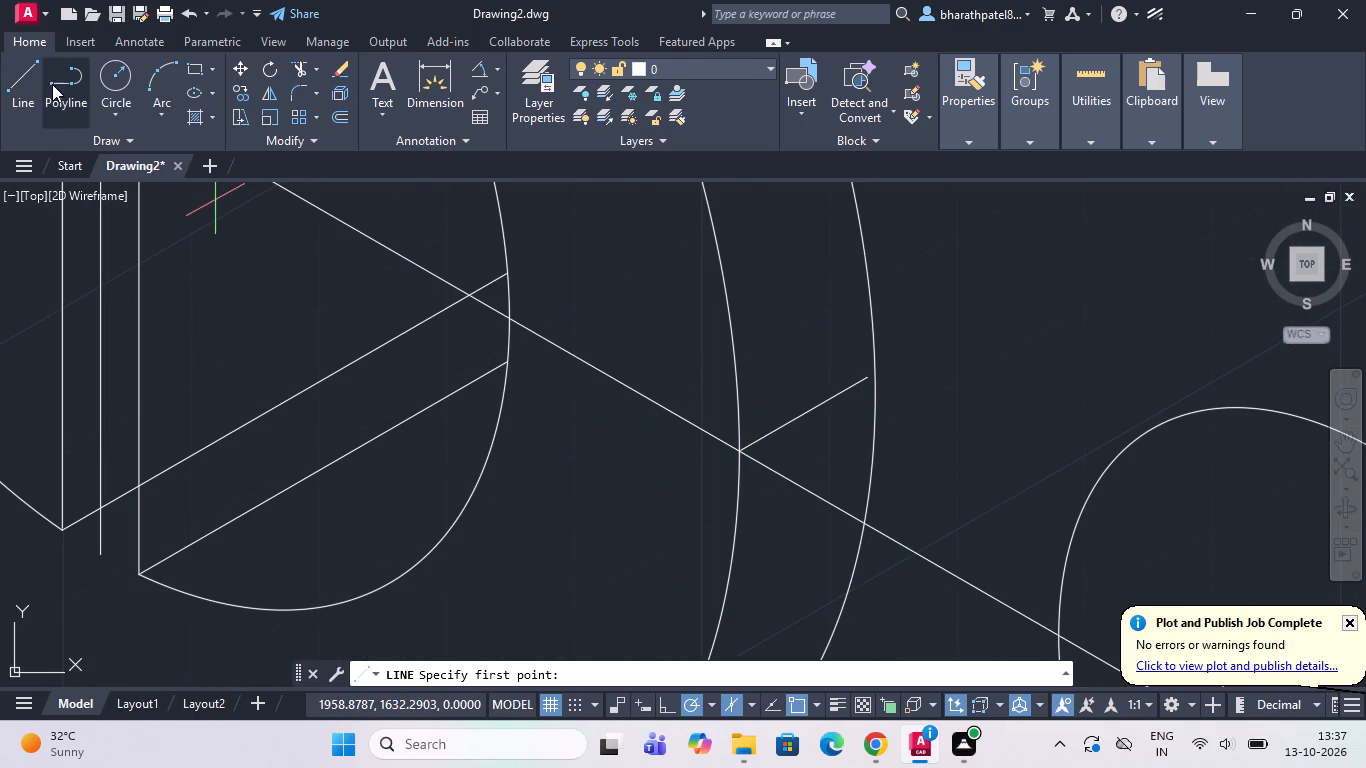
{"action": "left_click", "coordinate": [19, 74]}
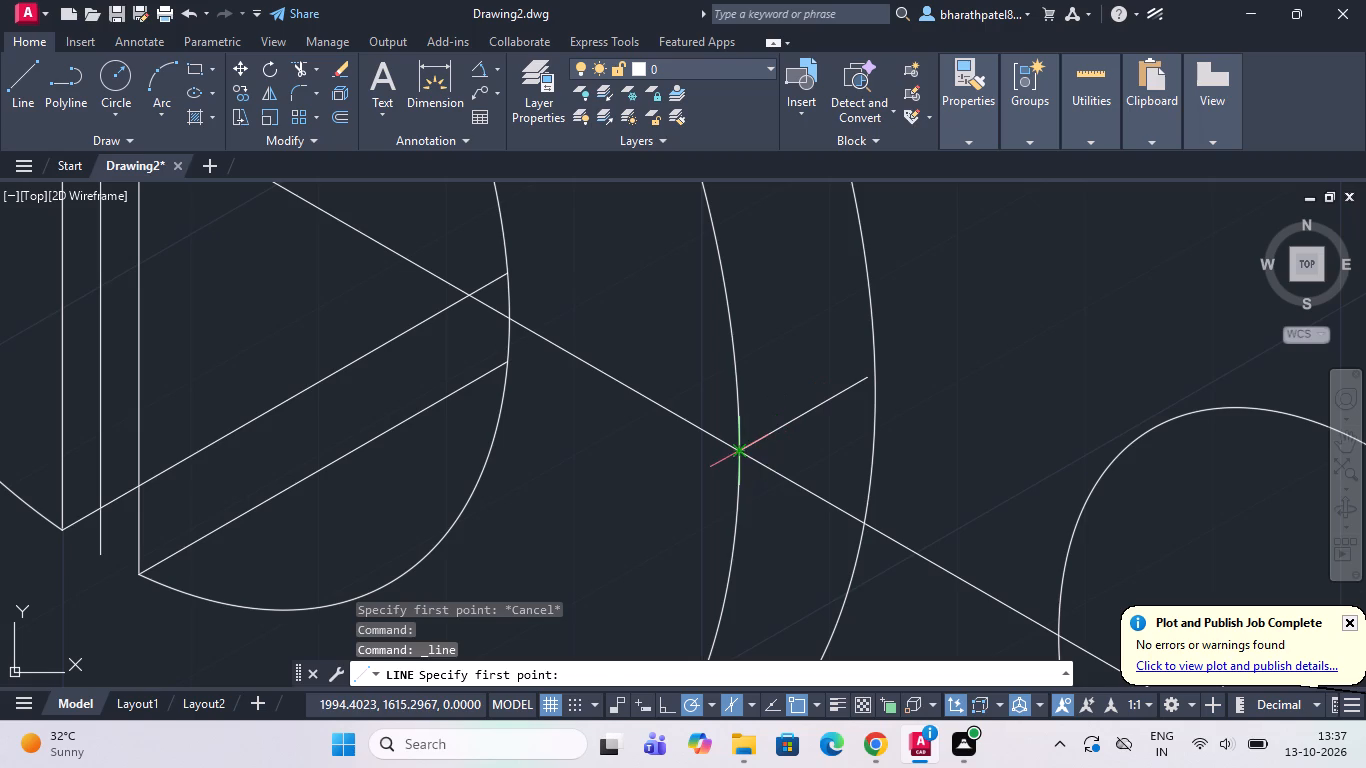
{"action": "left_click_drag", "start_coordinate": [734, 454], "coordinate": [755, 426]}
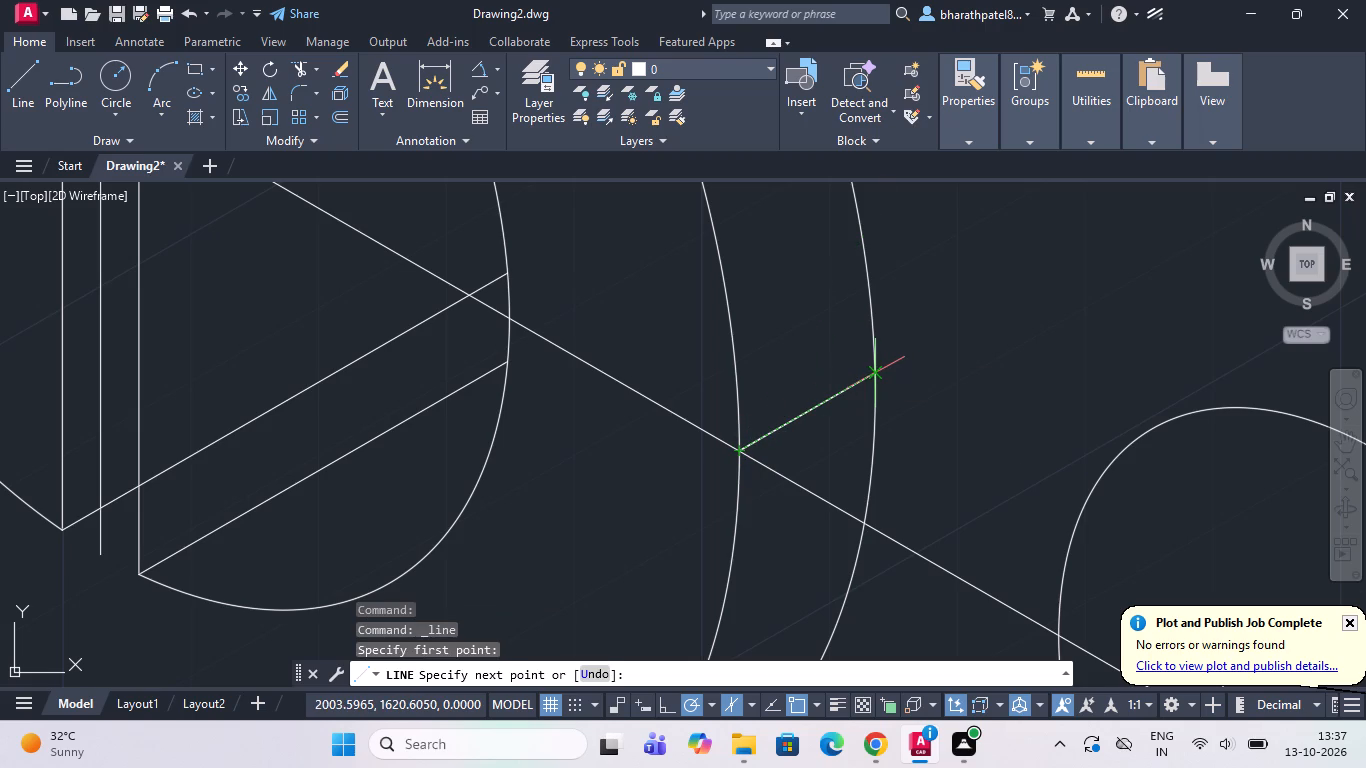
{"action": "left_click", "coordinate": [879, 370]}
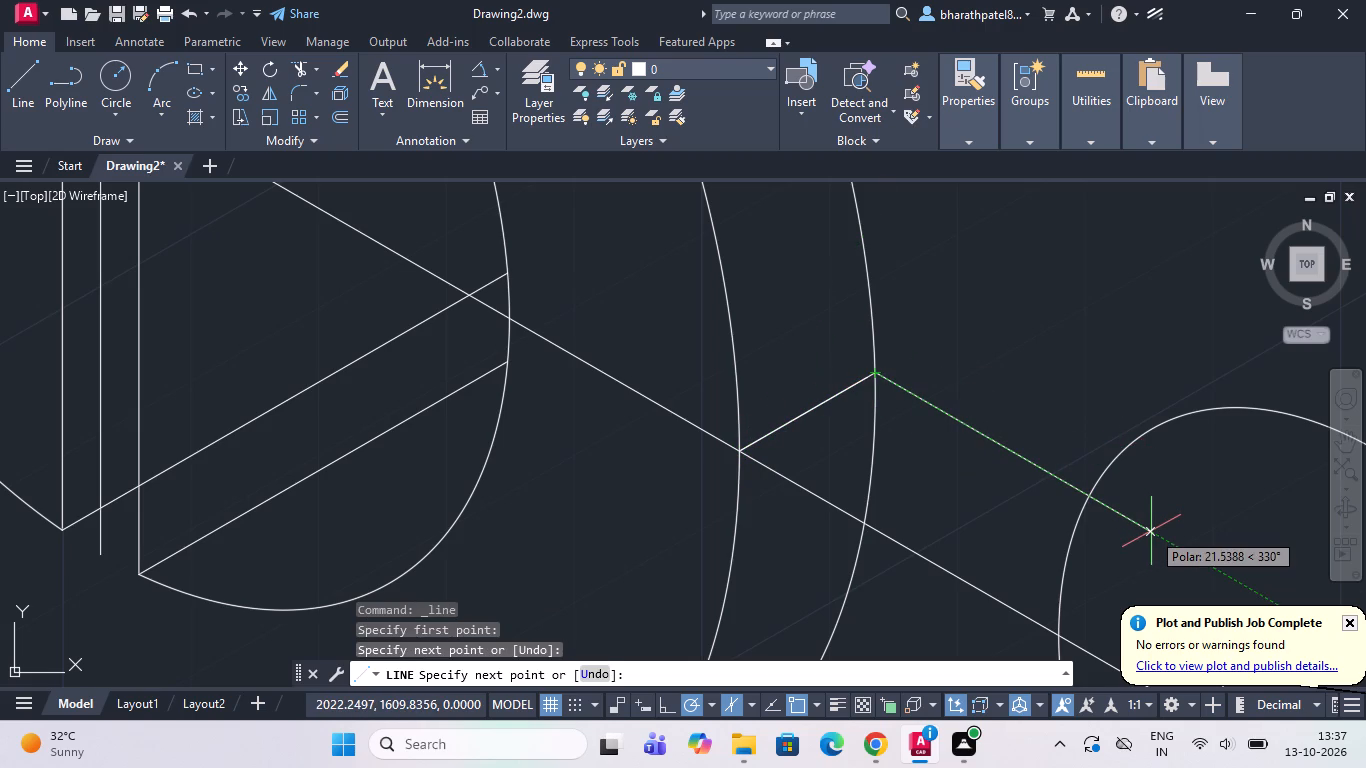
{"action": "left_click", "coordinate": [1150, 531]}
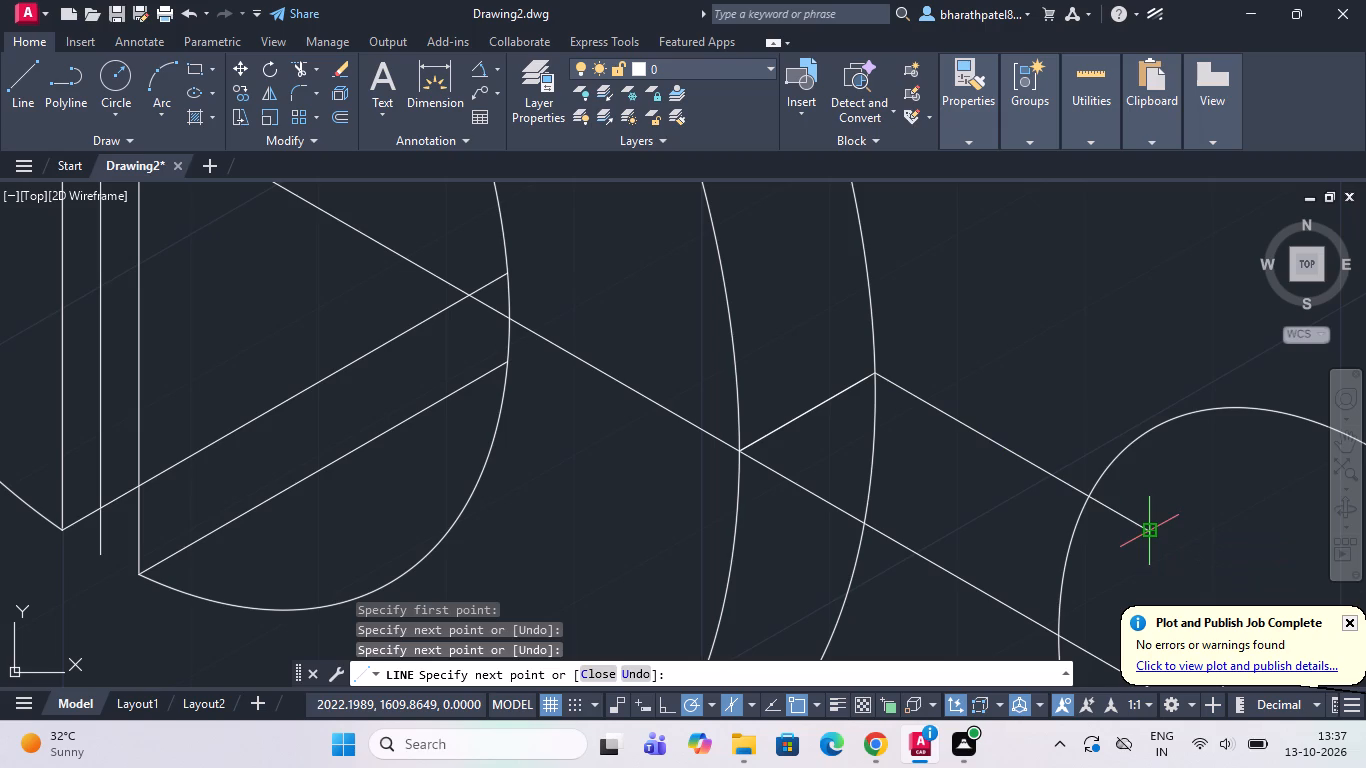
{"action": "key", "text": "Escape"}
Draw a 15-long depth line at 30° from the small isocircles' centre at the end of the axis line.
{"action": "scroll", "coordinate": [1070, 462], "scroll_direction": "down", "scroll_amount": 2}
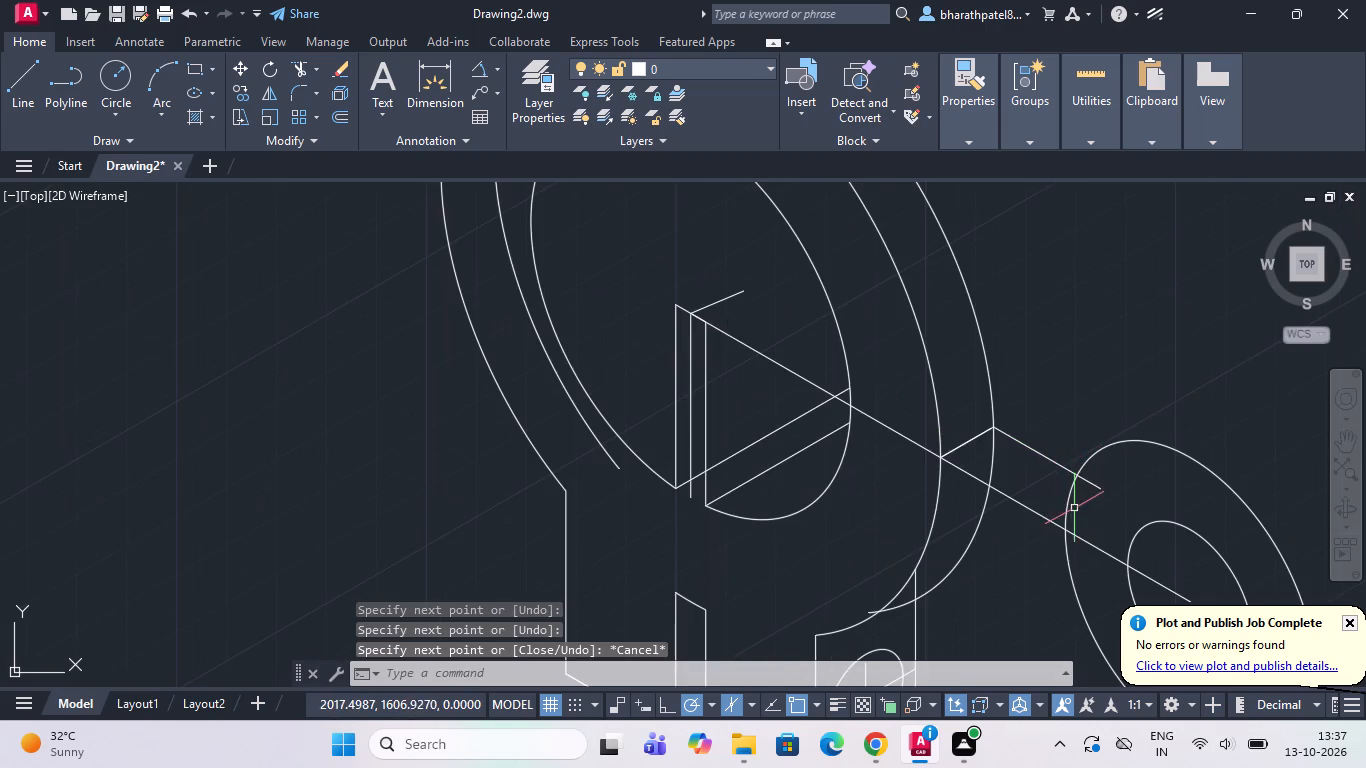
{"action": "scroll", "coordinate": [1074, 508], "scroll_direction": "up", "scroll_amount": 2}
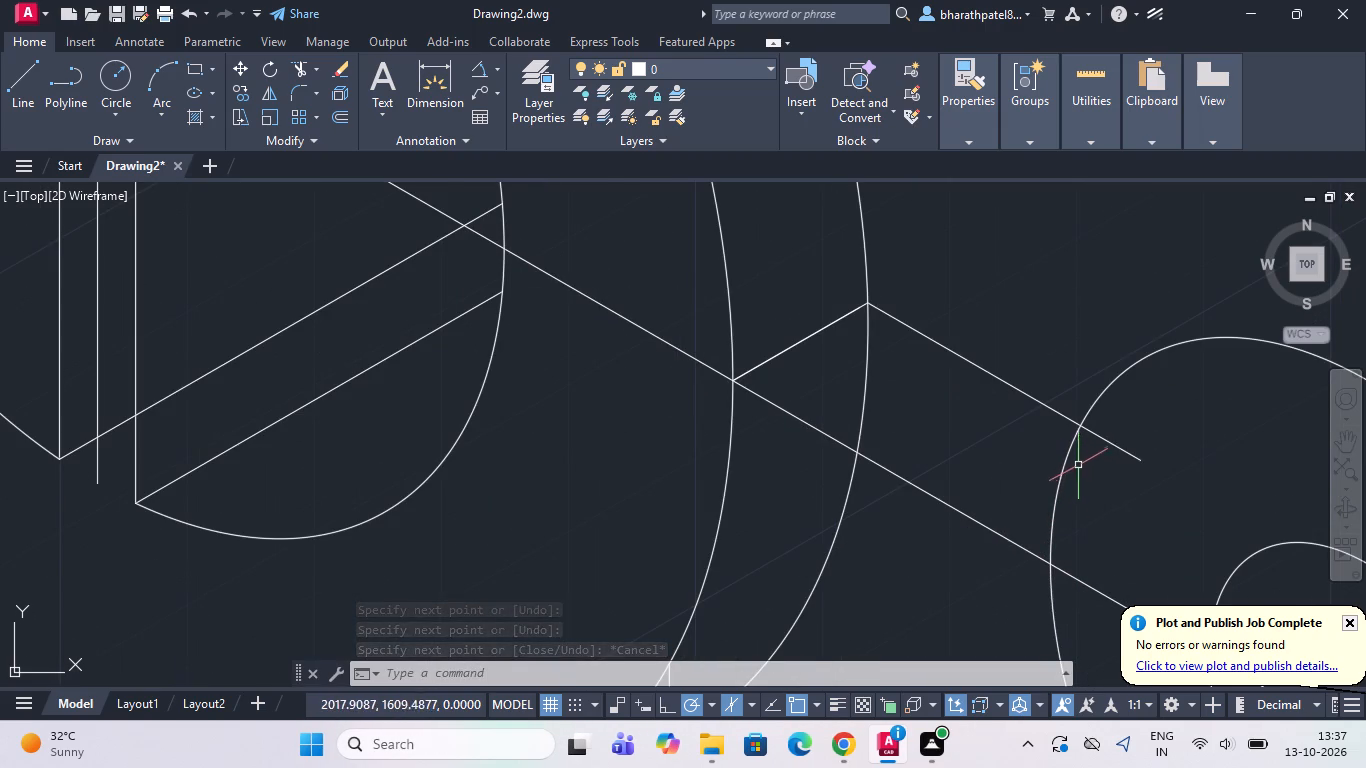
{"action": "scroll", "coordinate": [1078, 463], "scroll_direction": "down", "scroll_amount": 2}
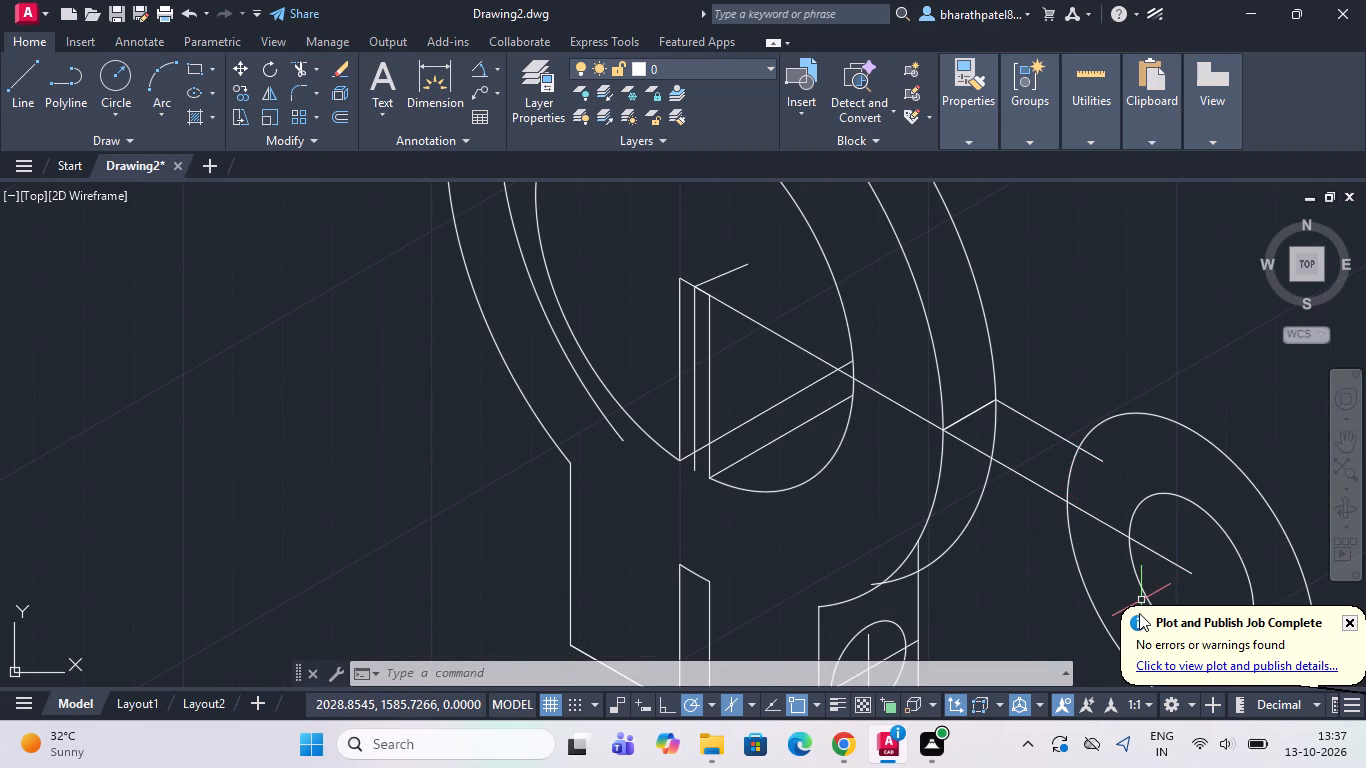
{"action": "scroll", "coordinate": [1134, 603], "scroll_direction": "down", "scroll_amount": 1}
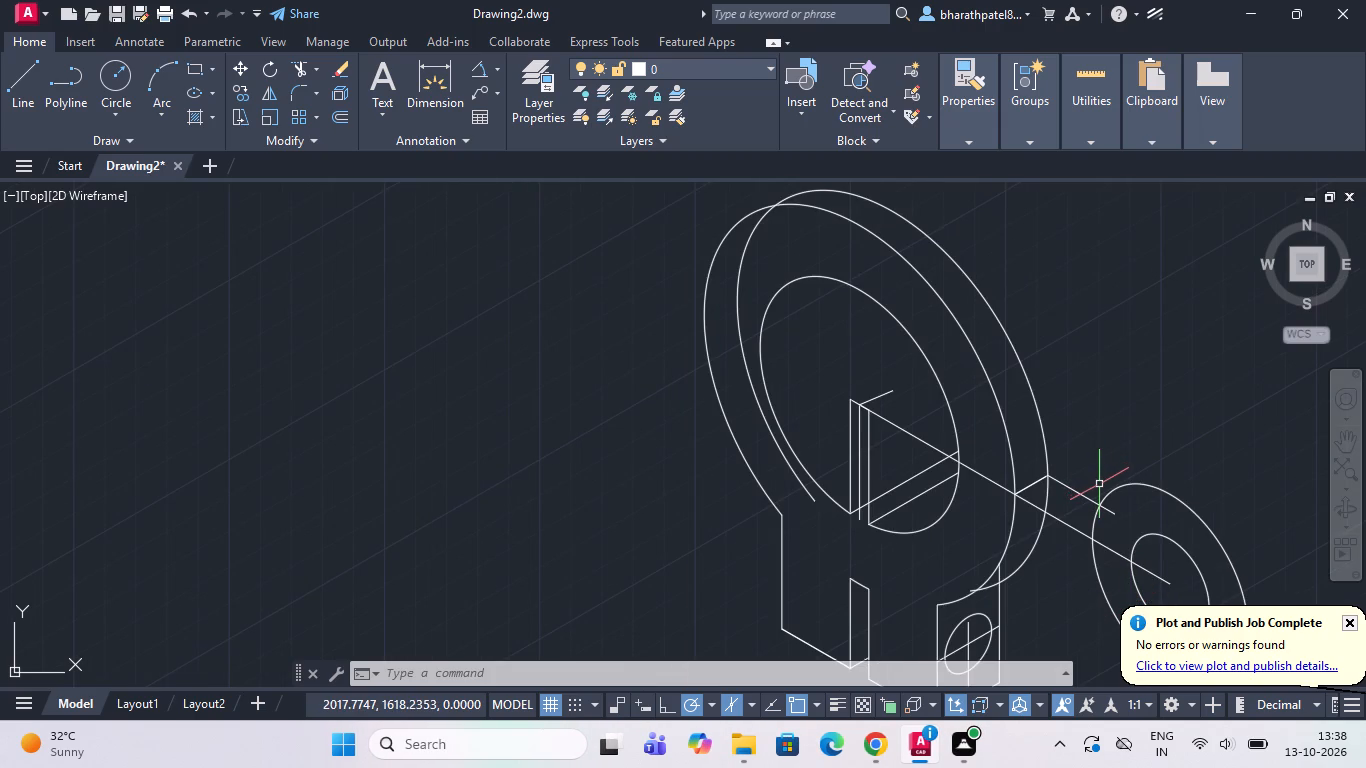
{"action": "scroll", "coordinate": [974, 428], "scroll_direction": "down", "scroll_amount": 3}
{"action": "scroll", "coordinate": [1052, 487], "scroll_direction": "up", "scroll_amount": 3}
{"action": "key", "text": "Escape"}
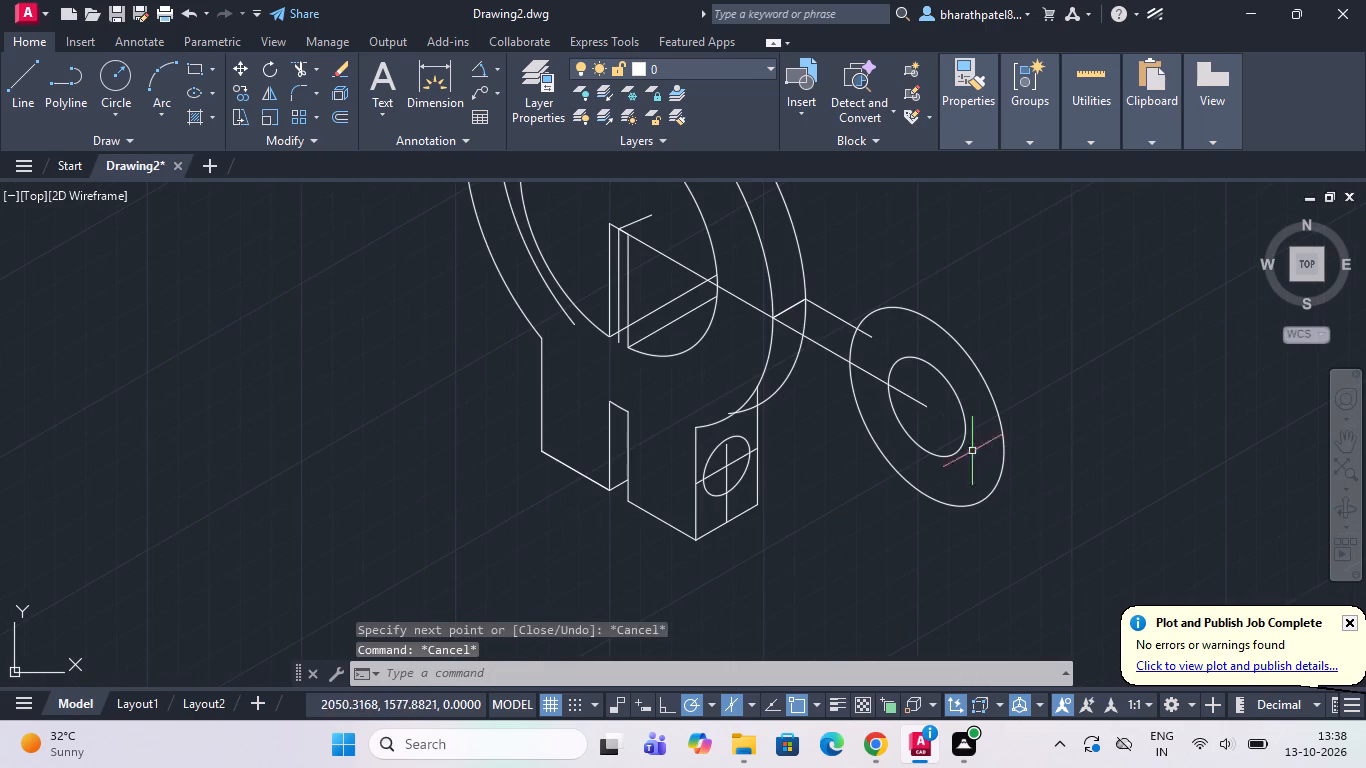
{"action": "left_click", "coordinate": [7, 93]}
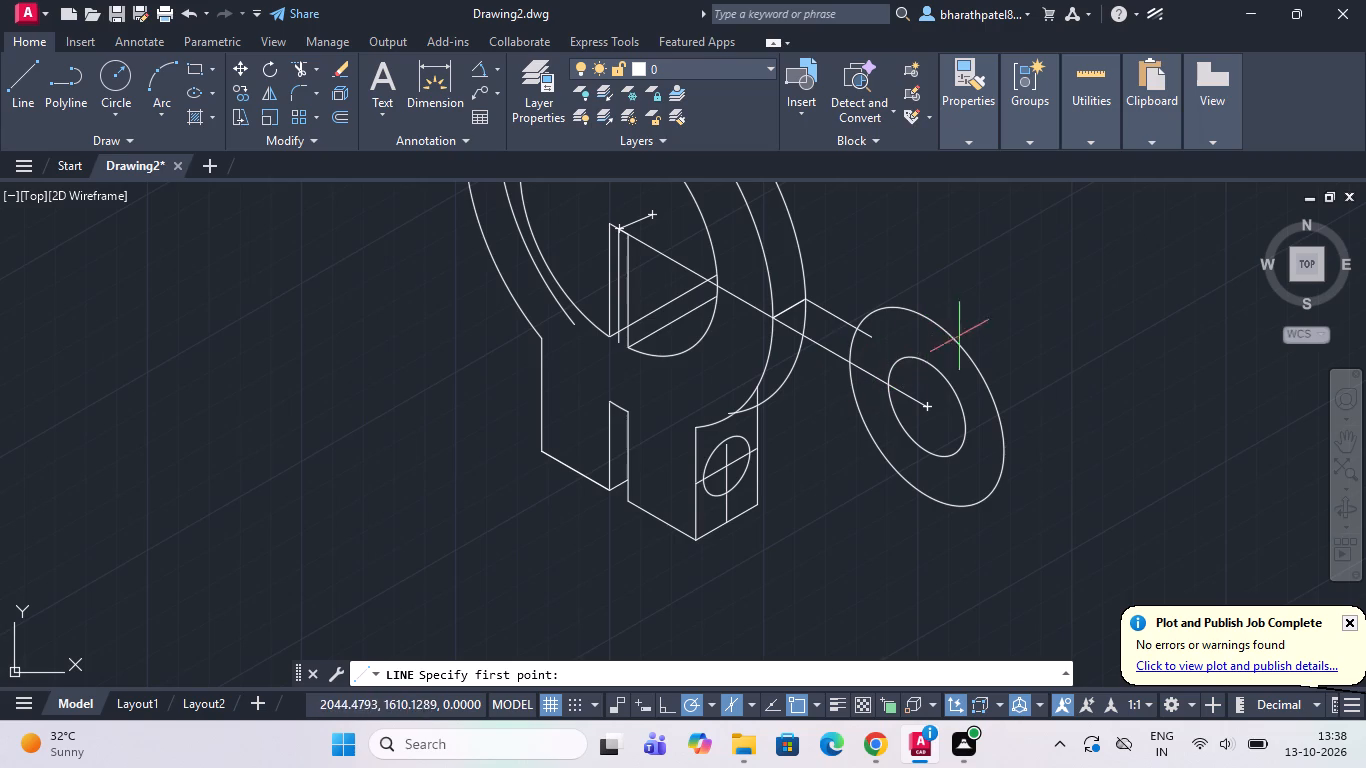
{"action": "left_click", "coordinate": [930, 405]}
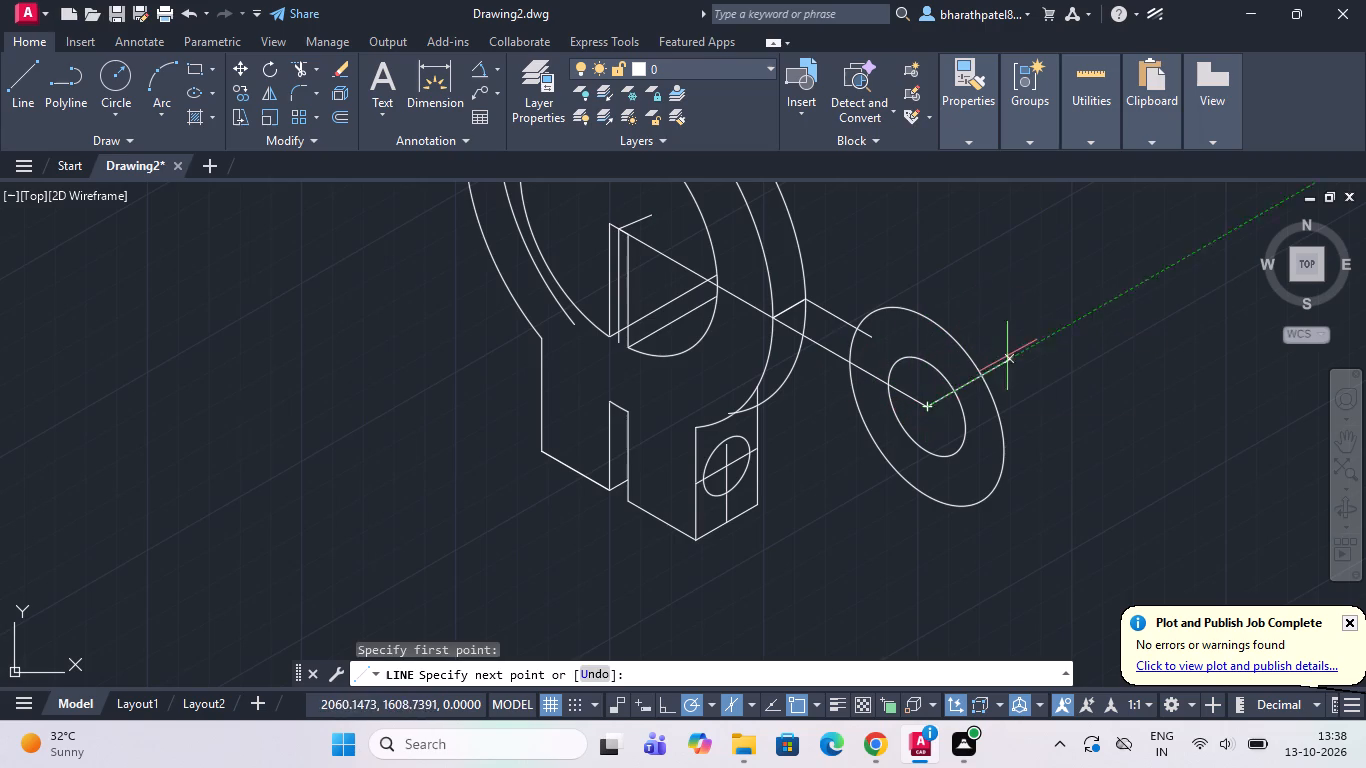
{"action": "scroll", "coordinate": [921, 405], "scroll_direction": "up", "scroll_amount": 3}
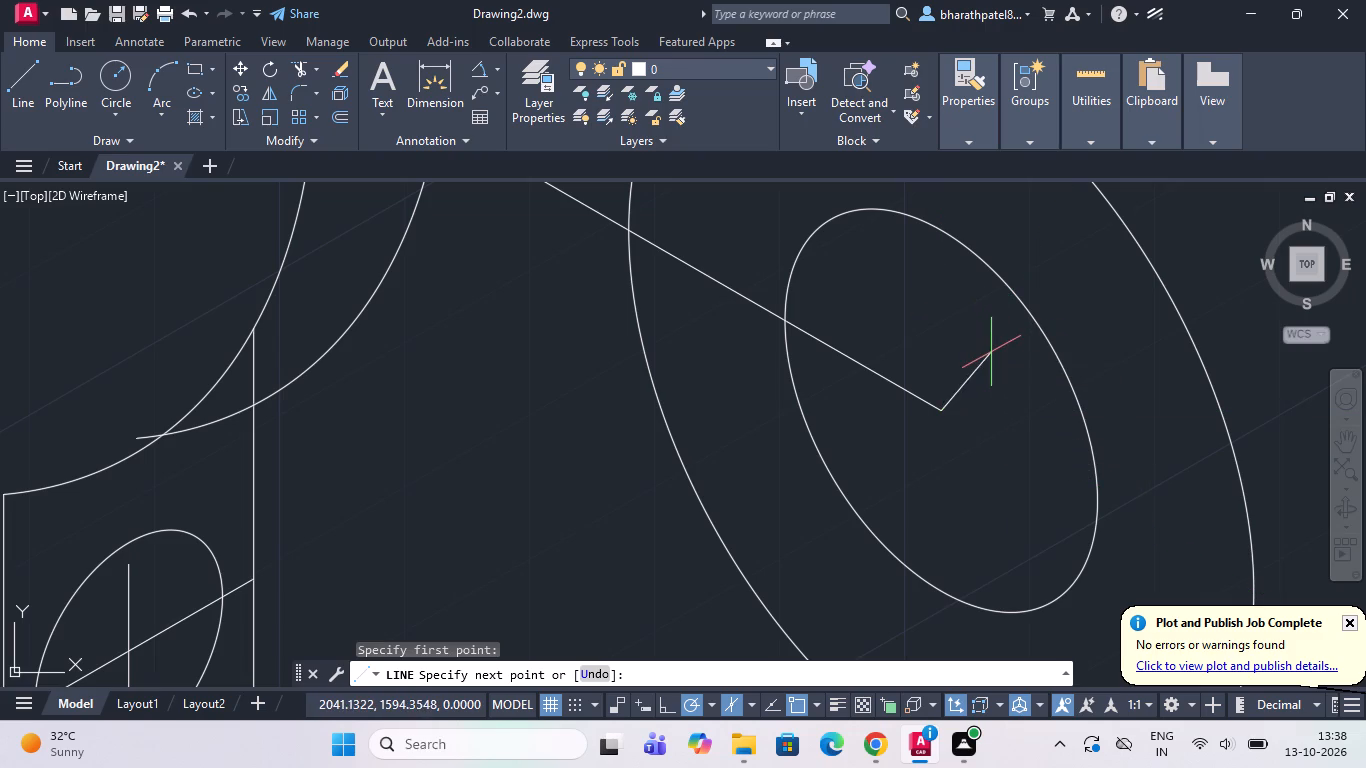
{"action": "scroll", "coordinate": [985, 328], "scroll_direction": "down", "scroll_amount": 1}
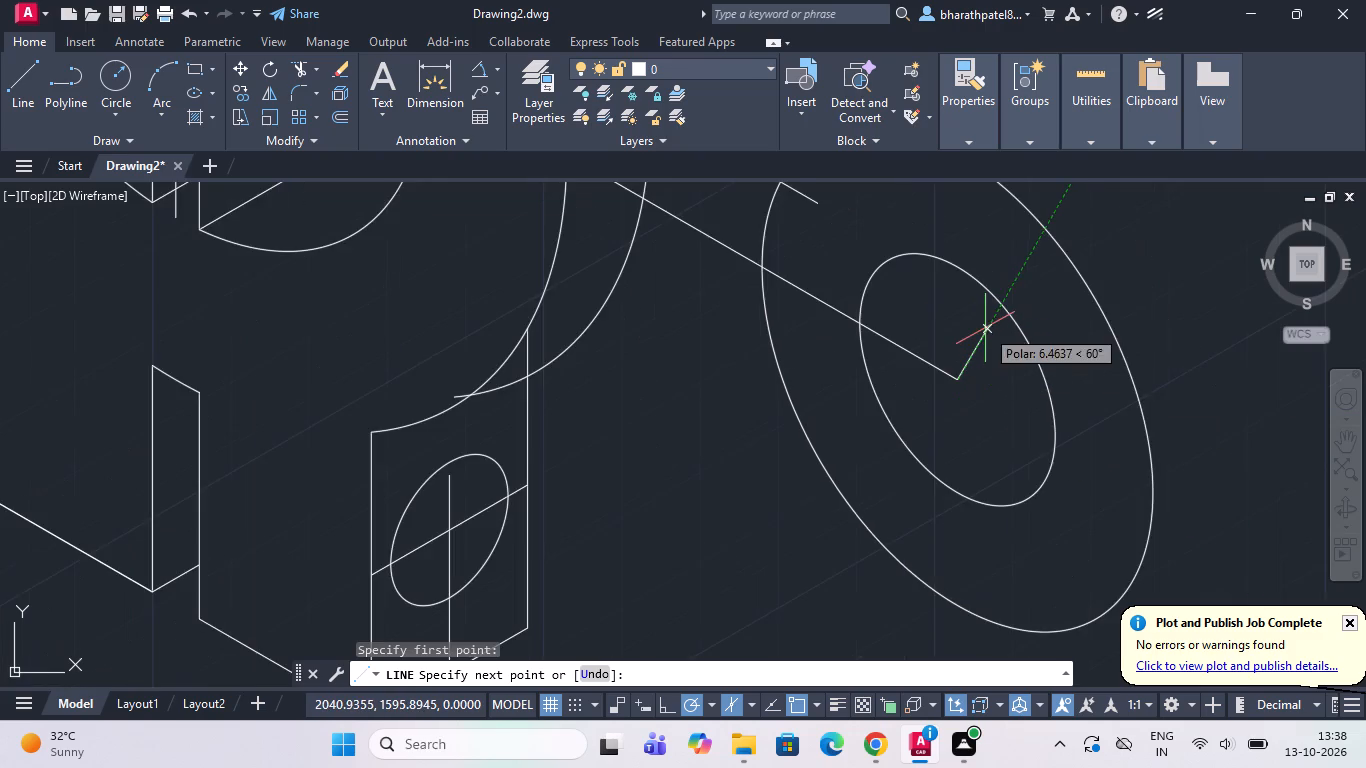
{"action": "scroll", "coordinate": [985, 328], "scroll_direction": "down", "scroll_amount": 3}
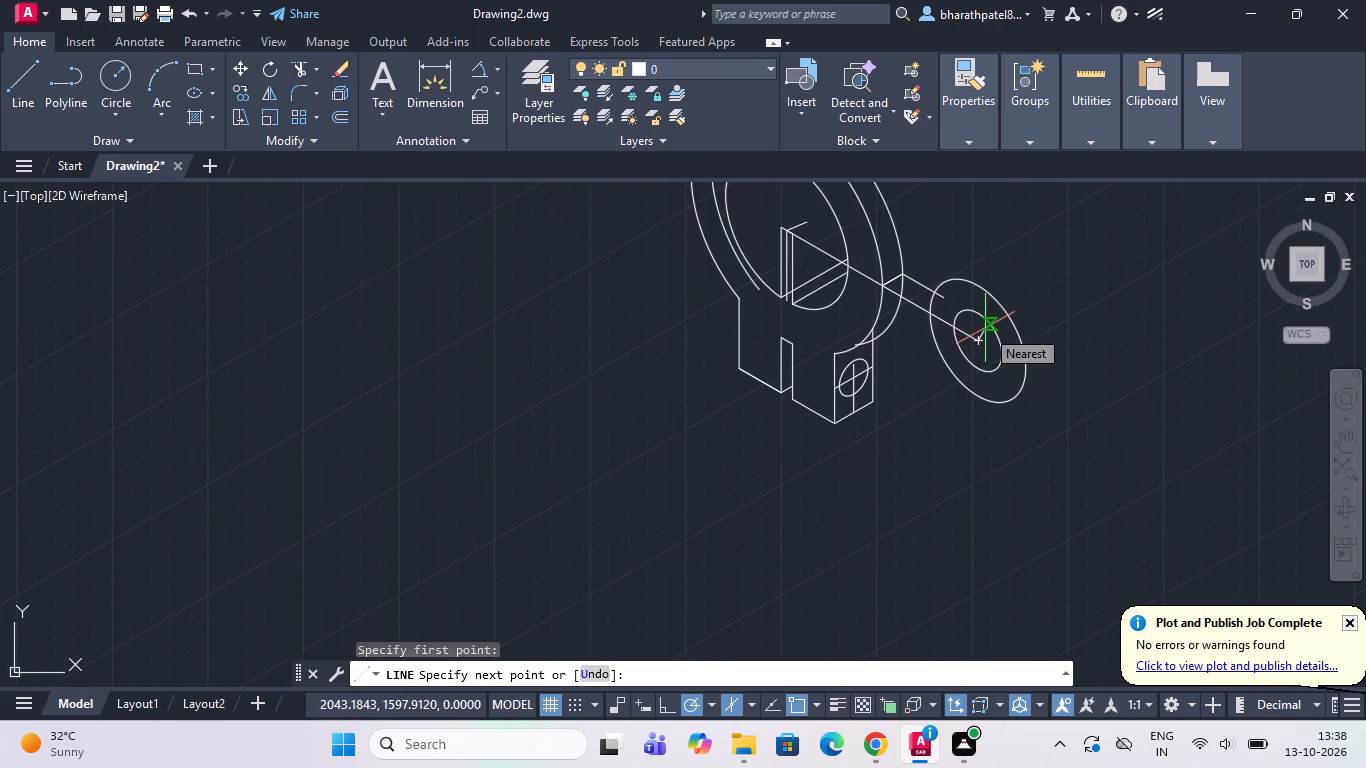
{"action": "scroll", "coordinate": [985, 328], "scroll_direction": "up", "scroll_amount": 2}
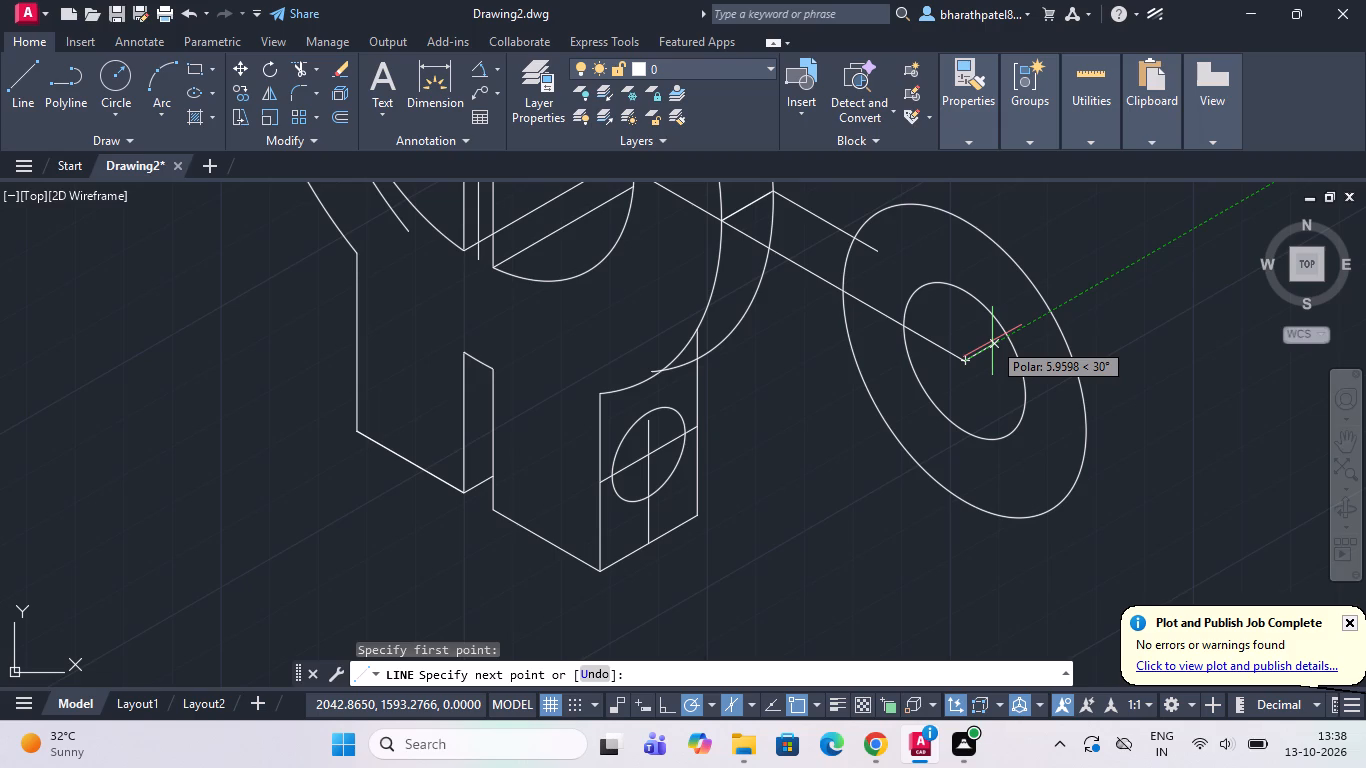
{"action": "type", "text": "15"}
{"action": "key", "text": "Return"}
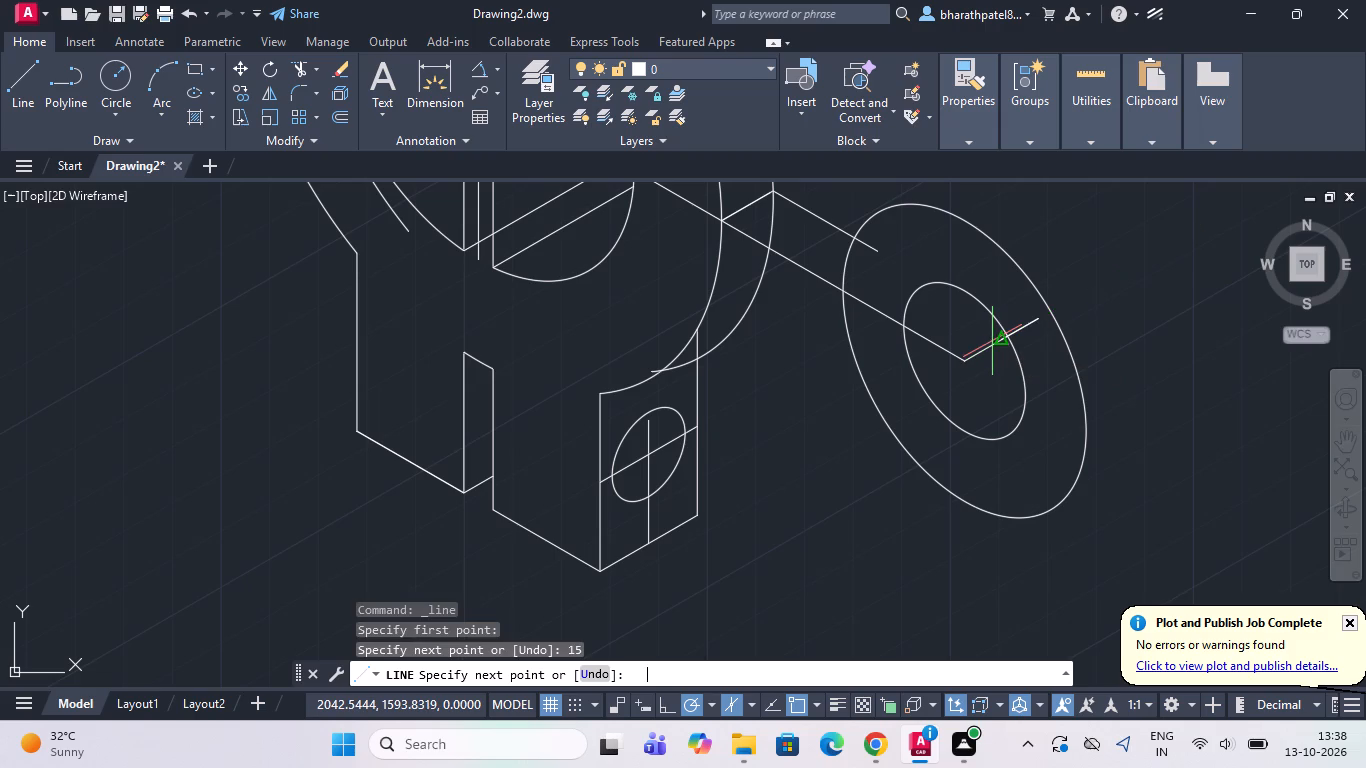
{"action": "scroll", "coordinate": [992, 292], "scroll_direction": "down", "scroll_amount": 2}
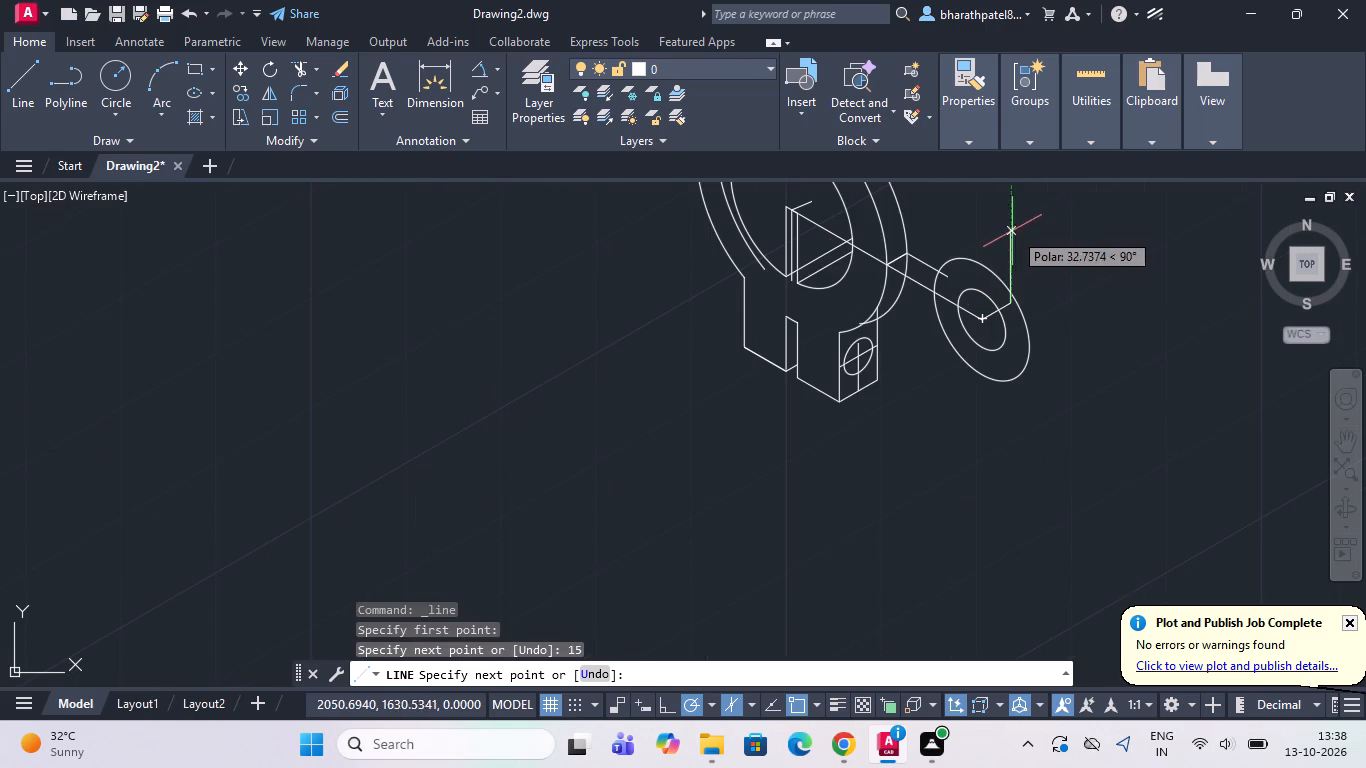
{"action": "key", "text": "Escape"}
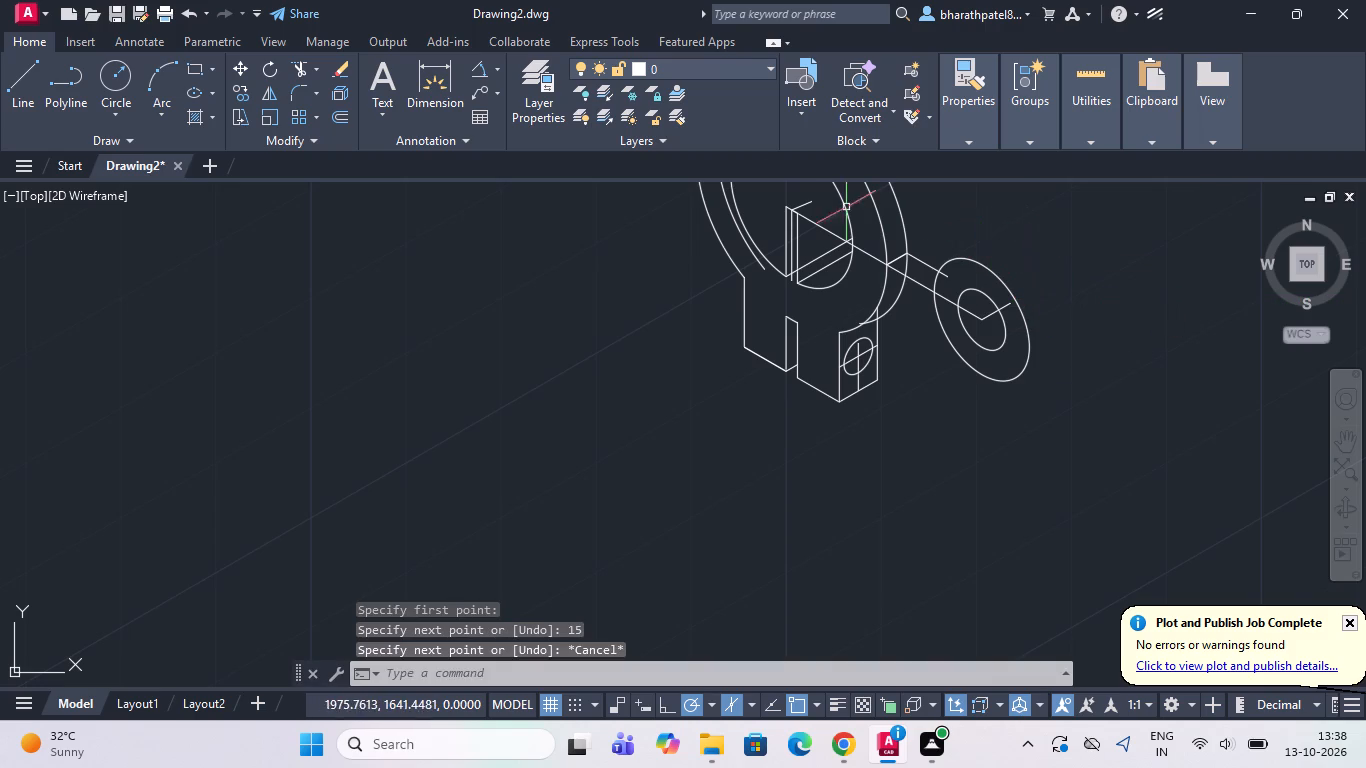
Copy the small figure's outer isocircle from its centre to the free end of the 15-long depth line.
{"action": "left_click", "coordinate": [1006, 286]}
{"action": "left_click", "coordinate": [235, 98]}
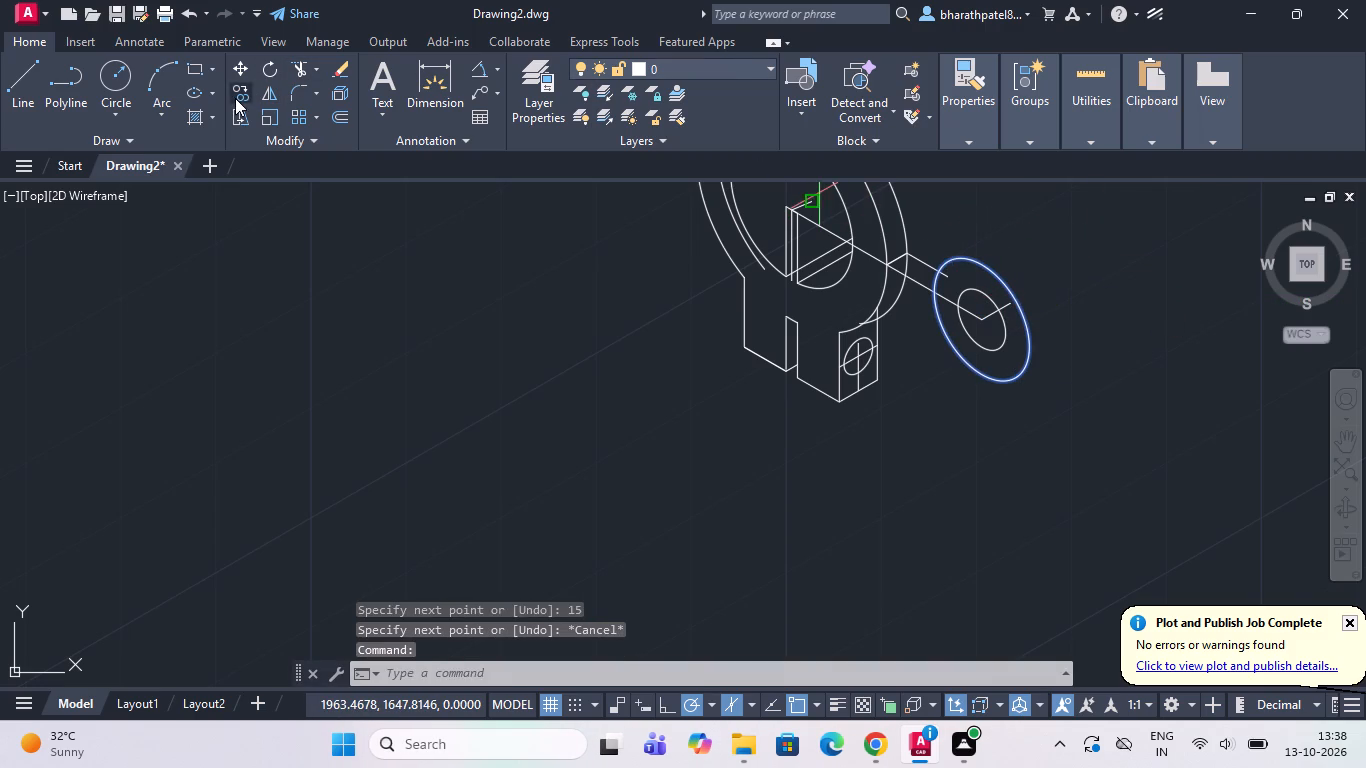
{"action": "scroll", "coordinate": [1037, 307], "scroll_direction": "up", "scroll_amount": 2}
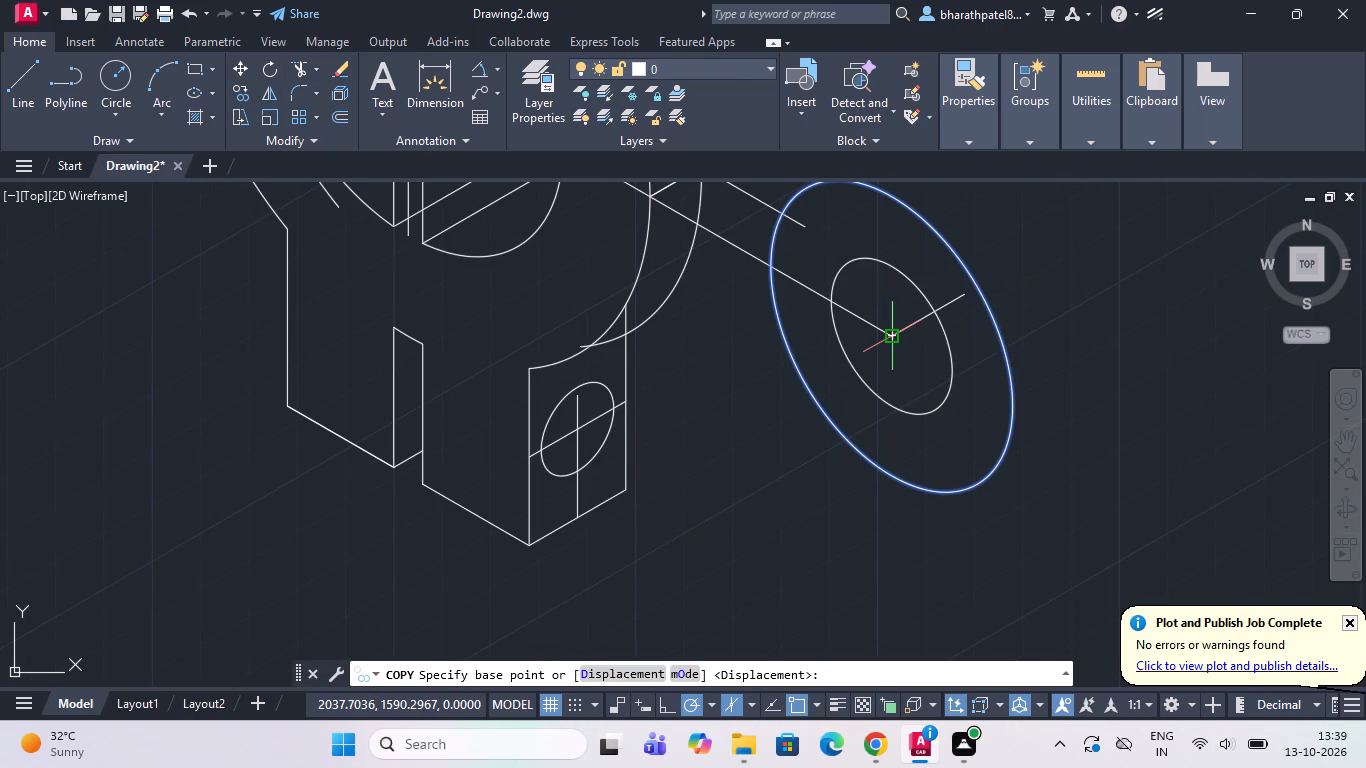
{"action": "left_click", "coordinate": [894, 334]}
{"action": "scroll", "coordinate": [958, 292], "scroll_direction": "up", "scroll_amount": 3}
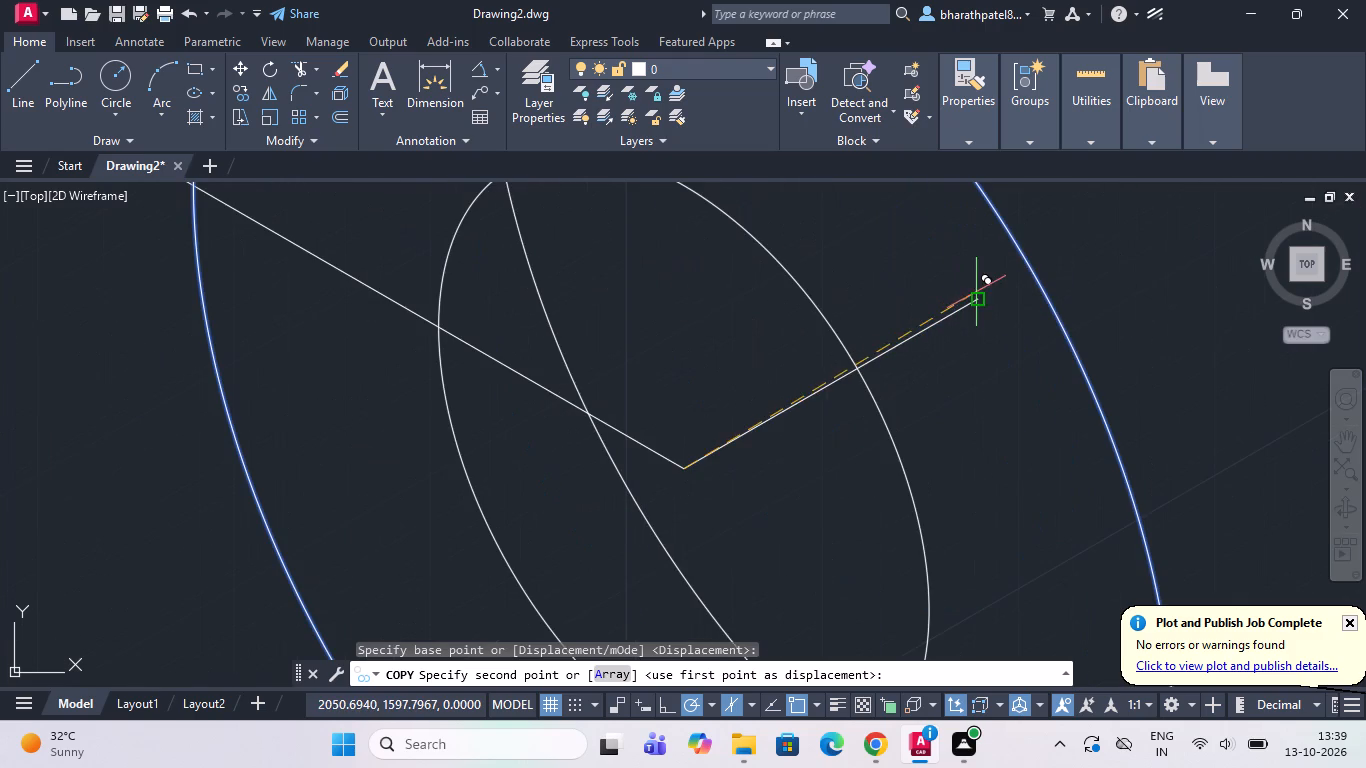
{"action": "left_click", "coordinate": [976, 305]}
{"action": "scroll", "coordinate": [976, 303], "scroll_direction": "down", "scroll_amount": 4}
{"action": "key", "text": "Escape"}
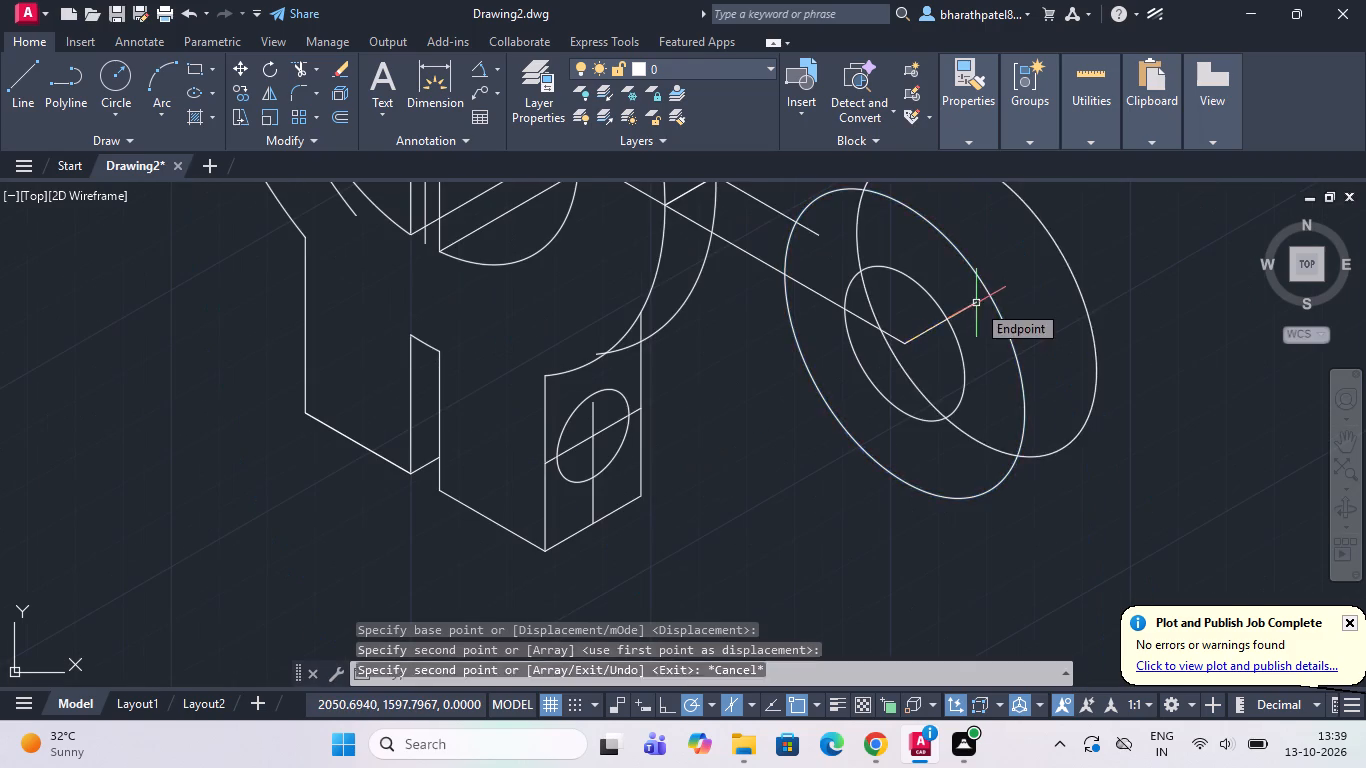
Draw a connecting line from the upper outer side of the large back arc to the tangent point on the copied small isocircle.
{"action": "scroll", "coordinate": [974, 310], "scroll_direction": "down", "scroll_amount": 4}
{"action": "scroll", "coordinate": [973, 261], "scroll_direction": "up", "scroll_amount": 3}
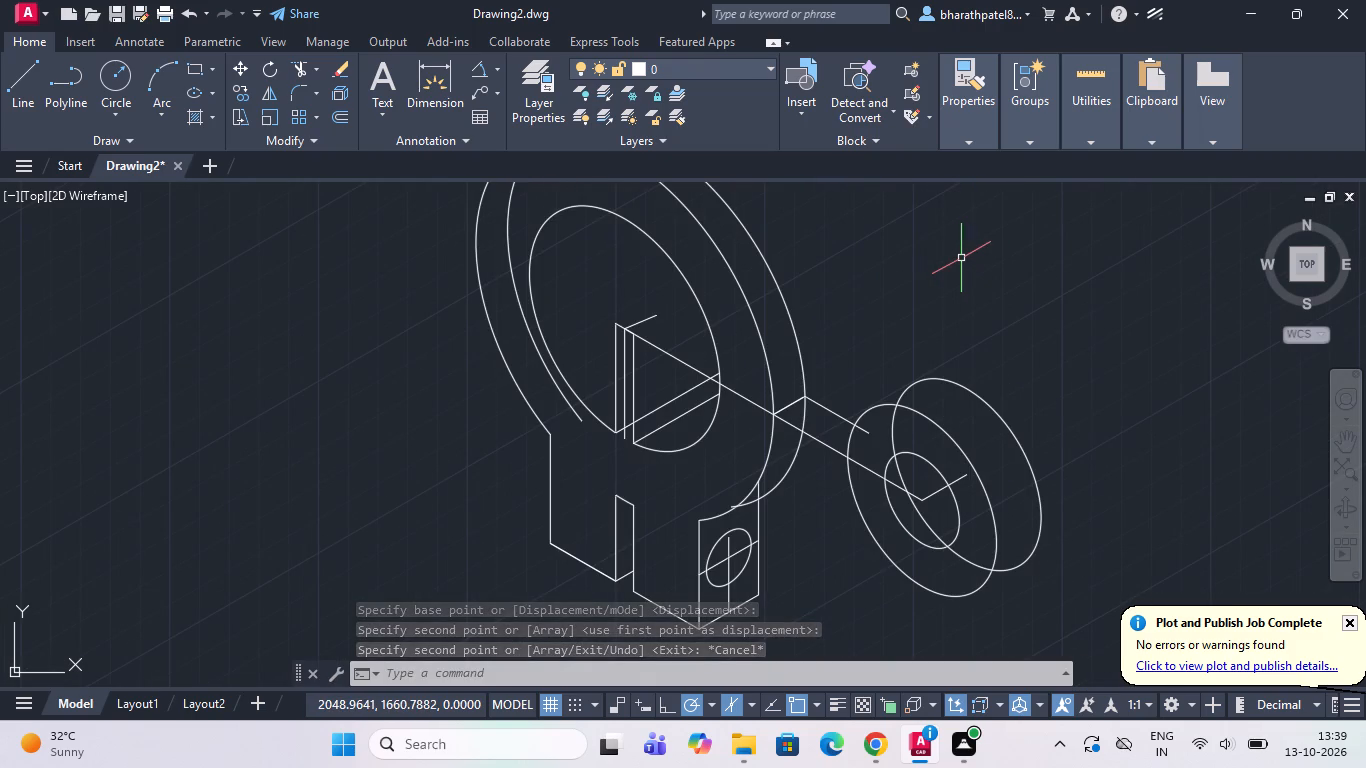
{"action": "left_click", "coordinate": [24, 71]}
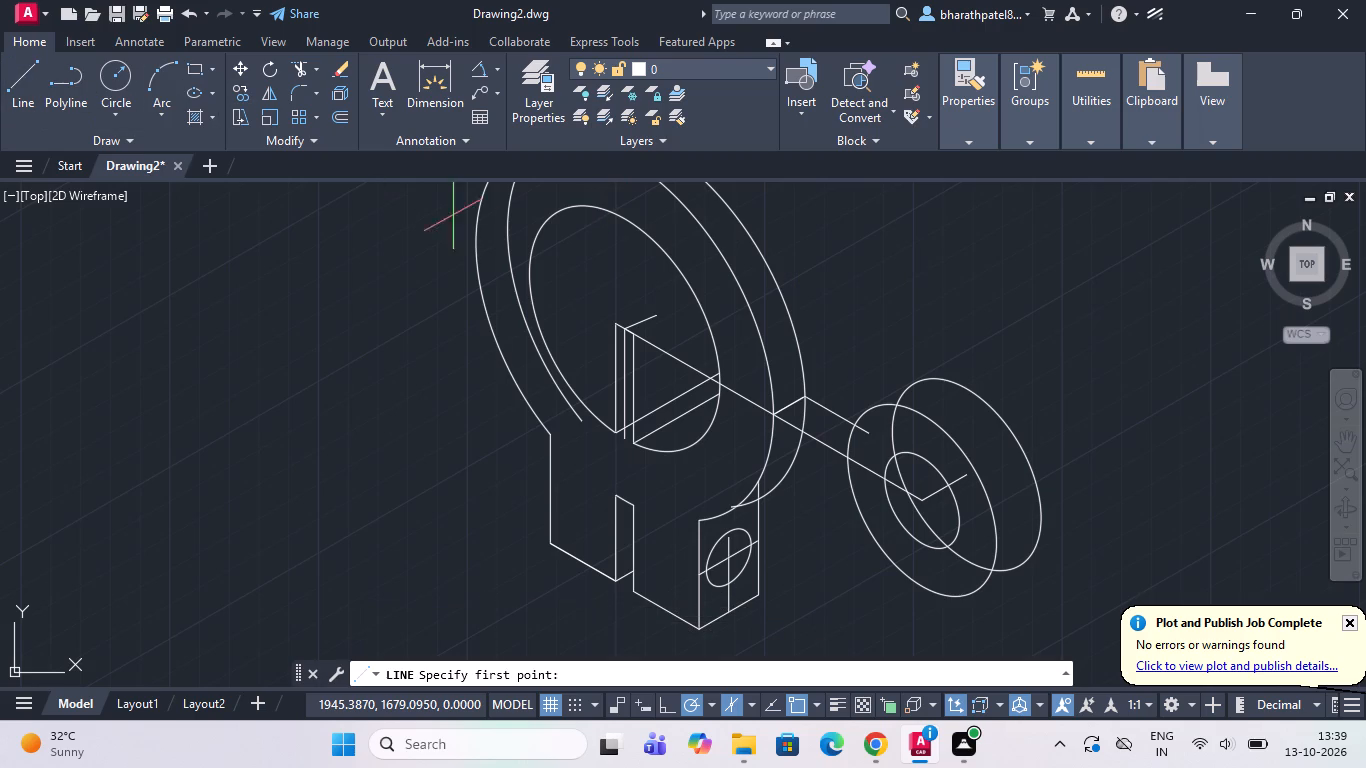
{"action": "scroll", "coordinate": [638, 274], "scroll_direction": "down", "scroll_amount": 2}
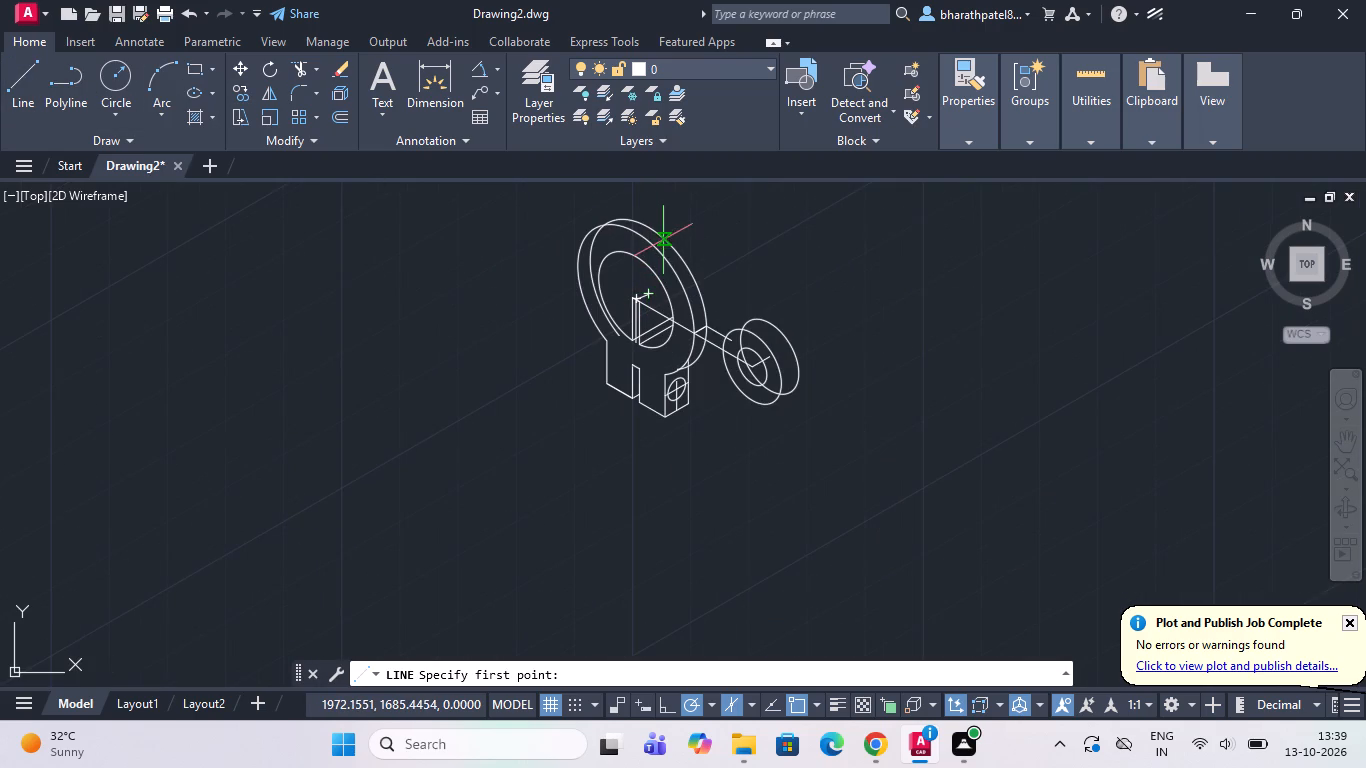
{"action": "scroll", "coordinate": [664, 239], "scroll_direction": "up", "scroll_amount": 1}
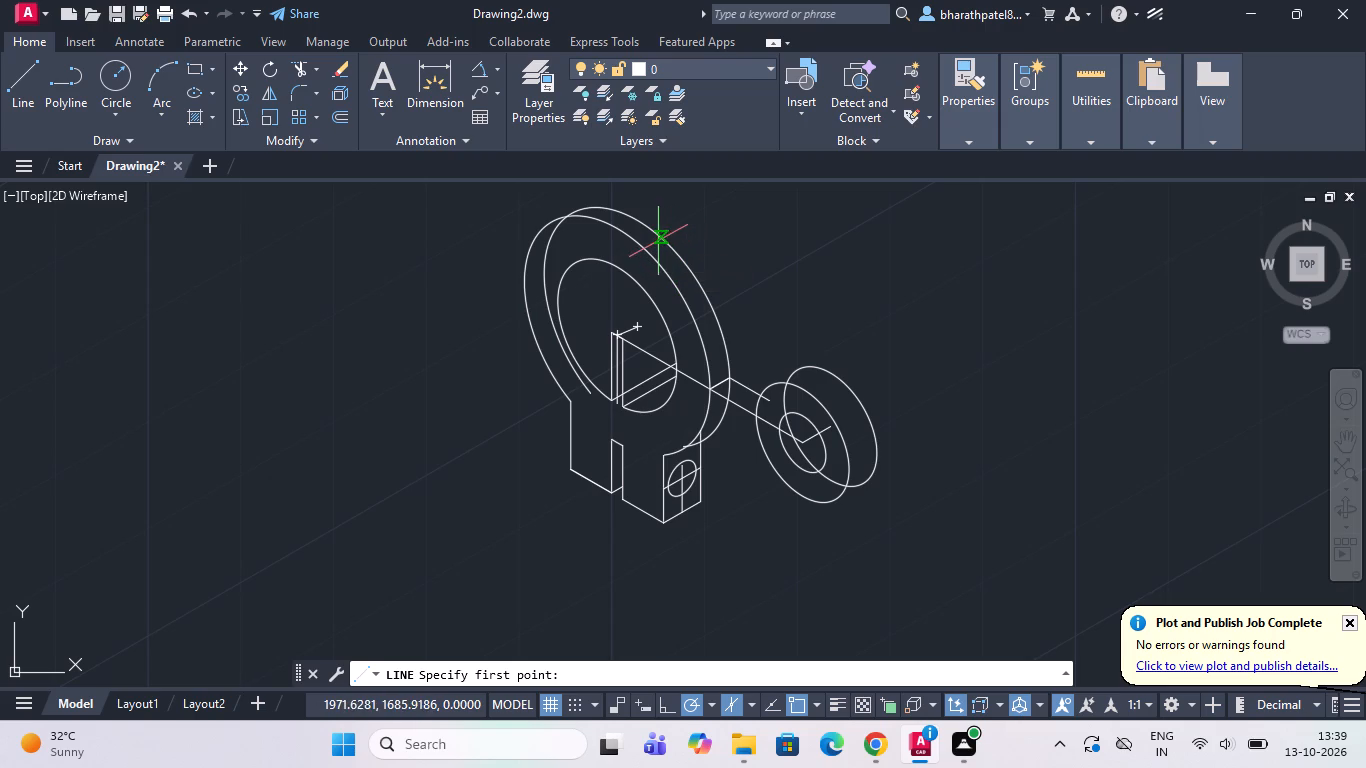
{"action": "left_click", "coordinate": [665, 245]}
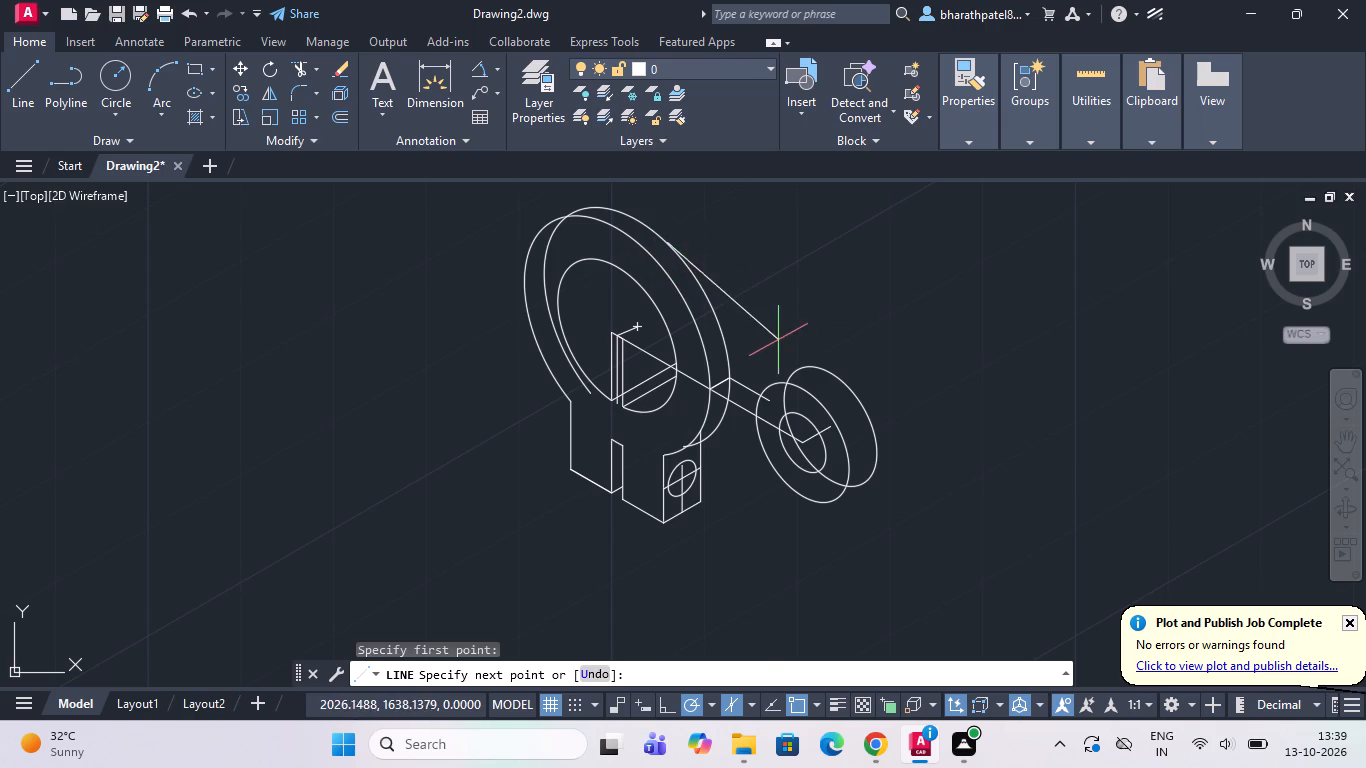
{"action": "scroll", "coordinate": [780, 345], "scroll_direction": "up", "scroll_amount": 3}
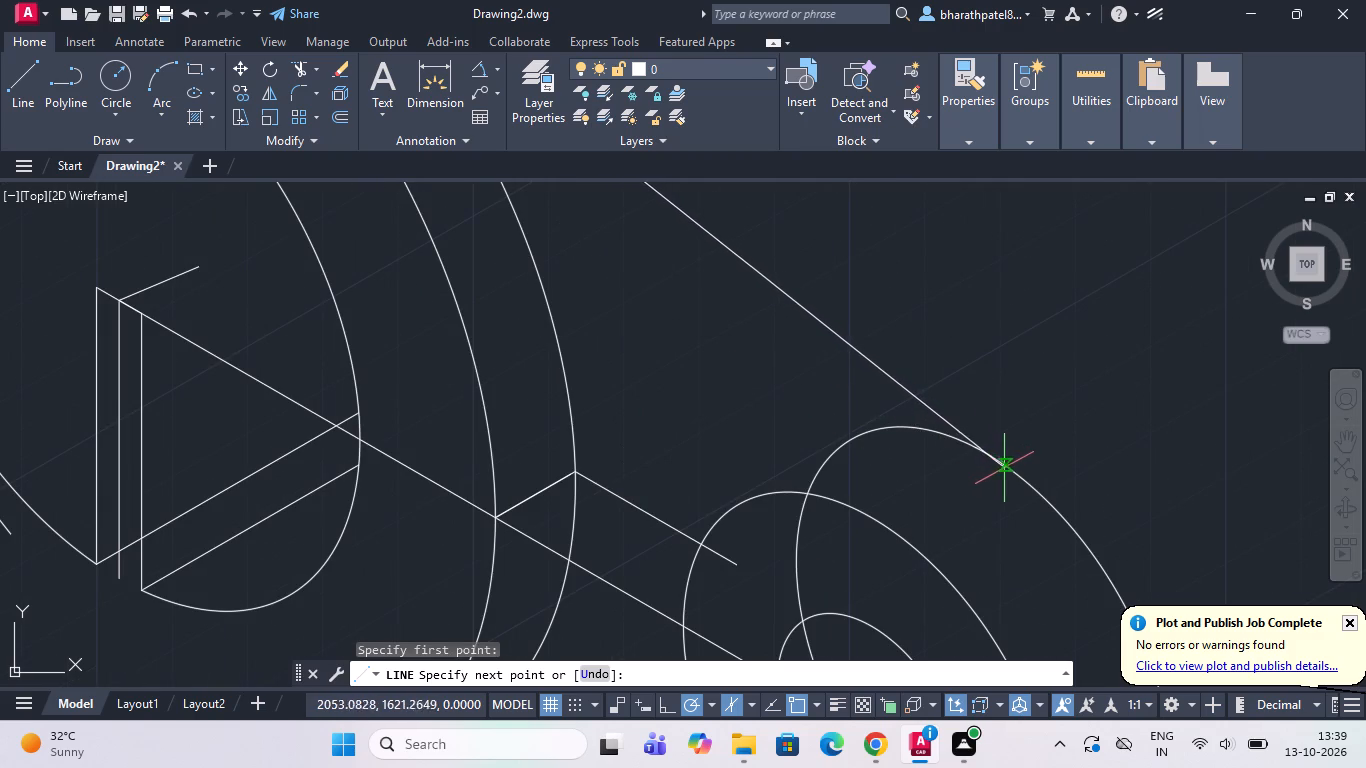
{"action": "scroll", "coordinate": [1008, 471], "scroll_direction": "up", "scroll_amount": 3}
{"action": "scroll", "coordinate": [999, 448], "scroll_direction": "down", "scroll_amount": 7}
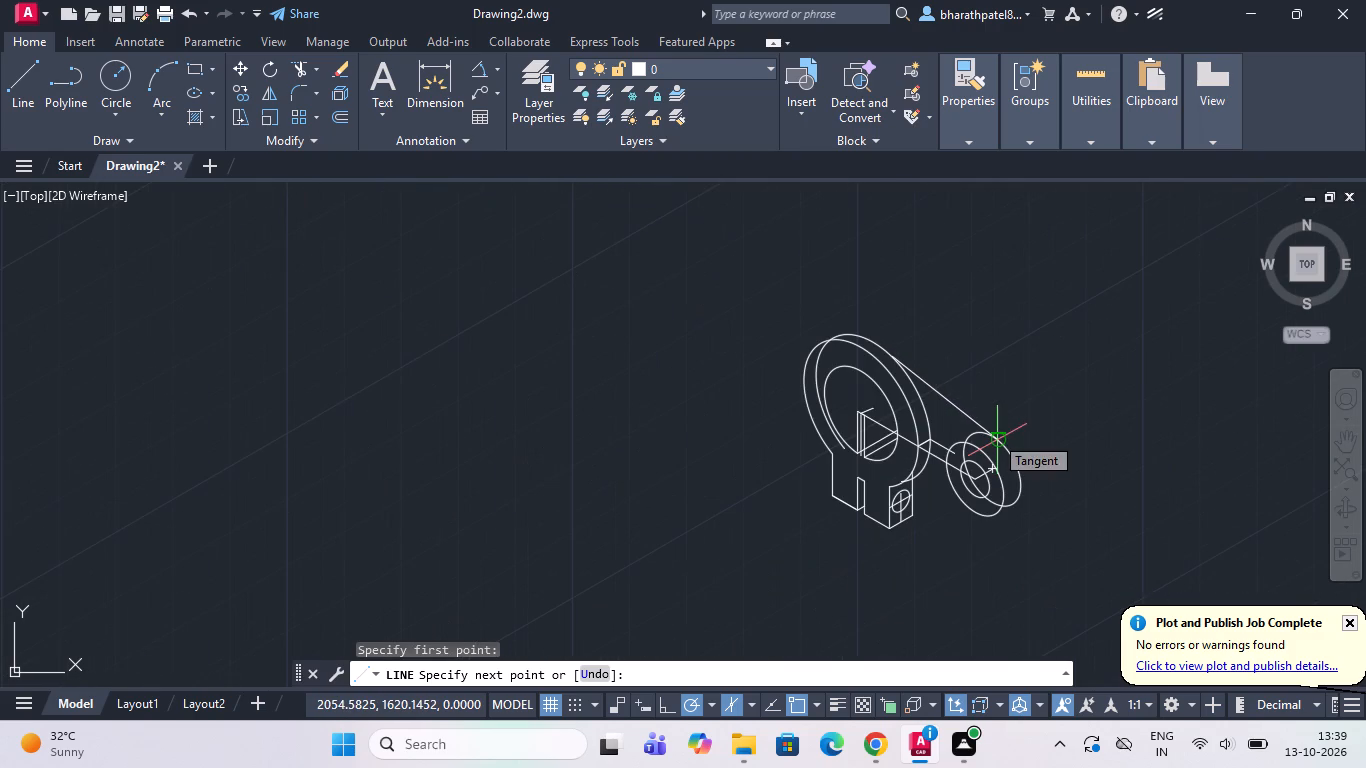
{"action": "scroll", "coordinate": [989, 439], "scroll_direction": "up", "scroll_amount": 2}
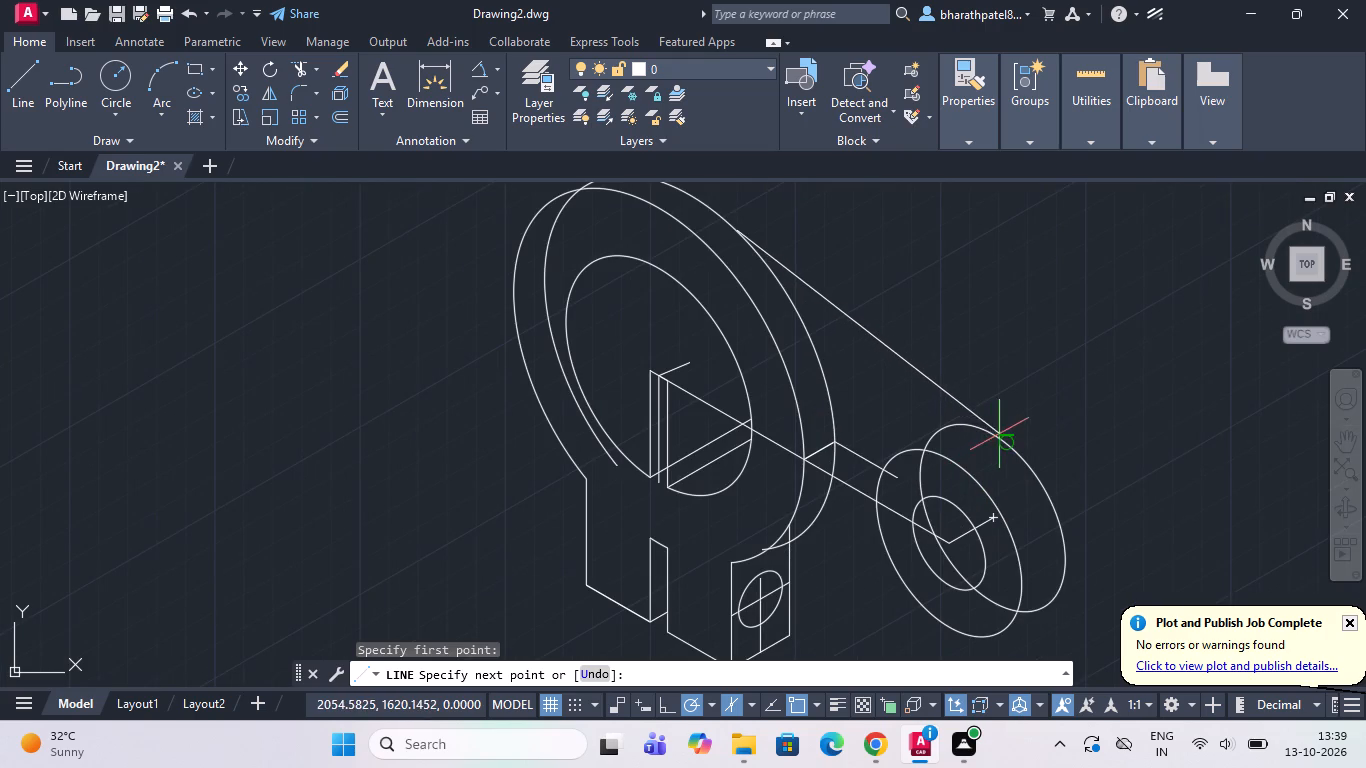
{"action": "left_click", "coordinate": [1007, 447]}
{"action": "key", "text": "Escape"}
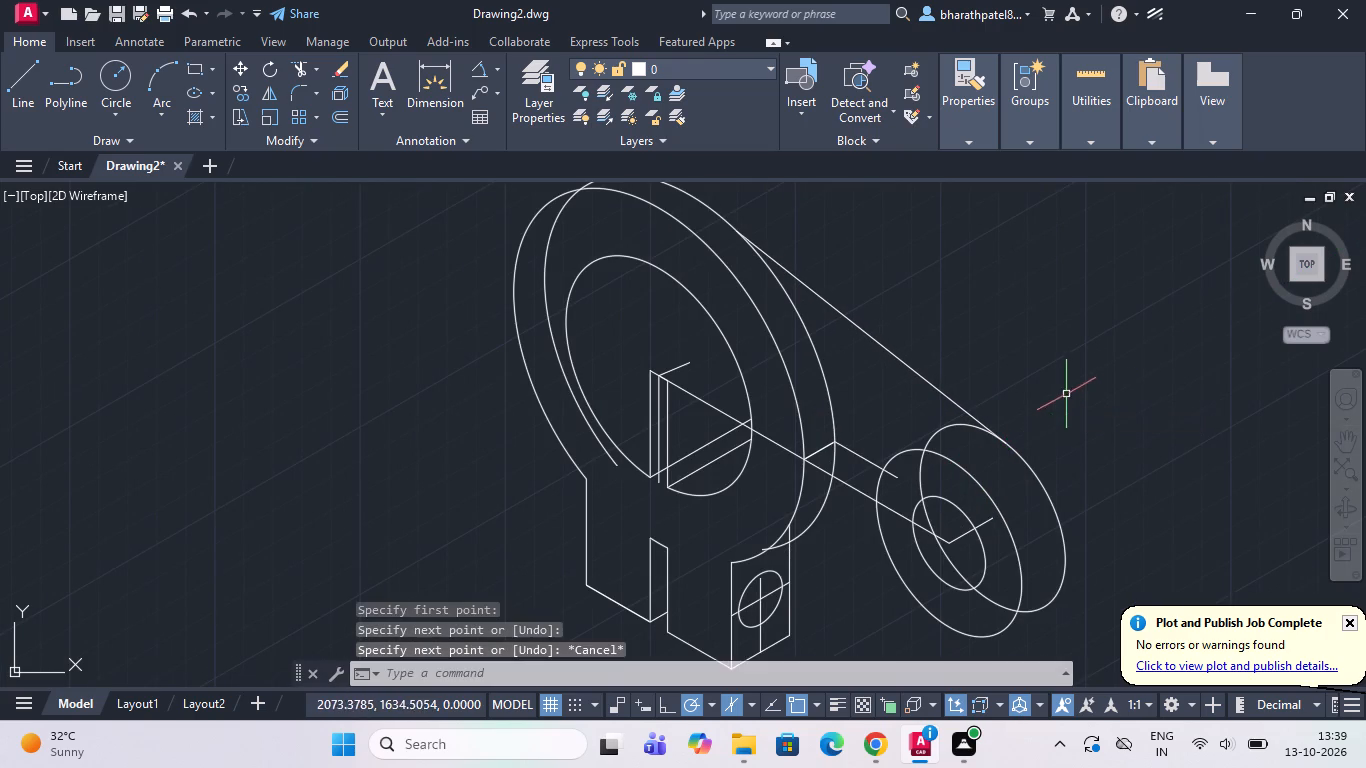
Redraw the upper arm line from the small back isocircle to the large back arc and erase the overlapping duplicate line.
{"action": "scroll", "coordinate": [1050, 396], "scroll_direction": "down", "scroll_amount": 1}
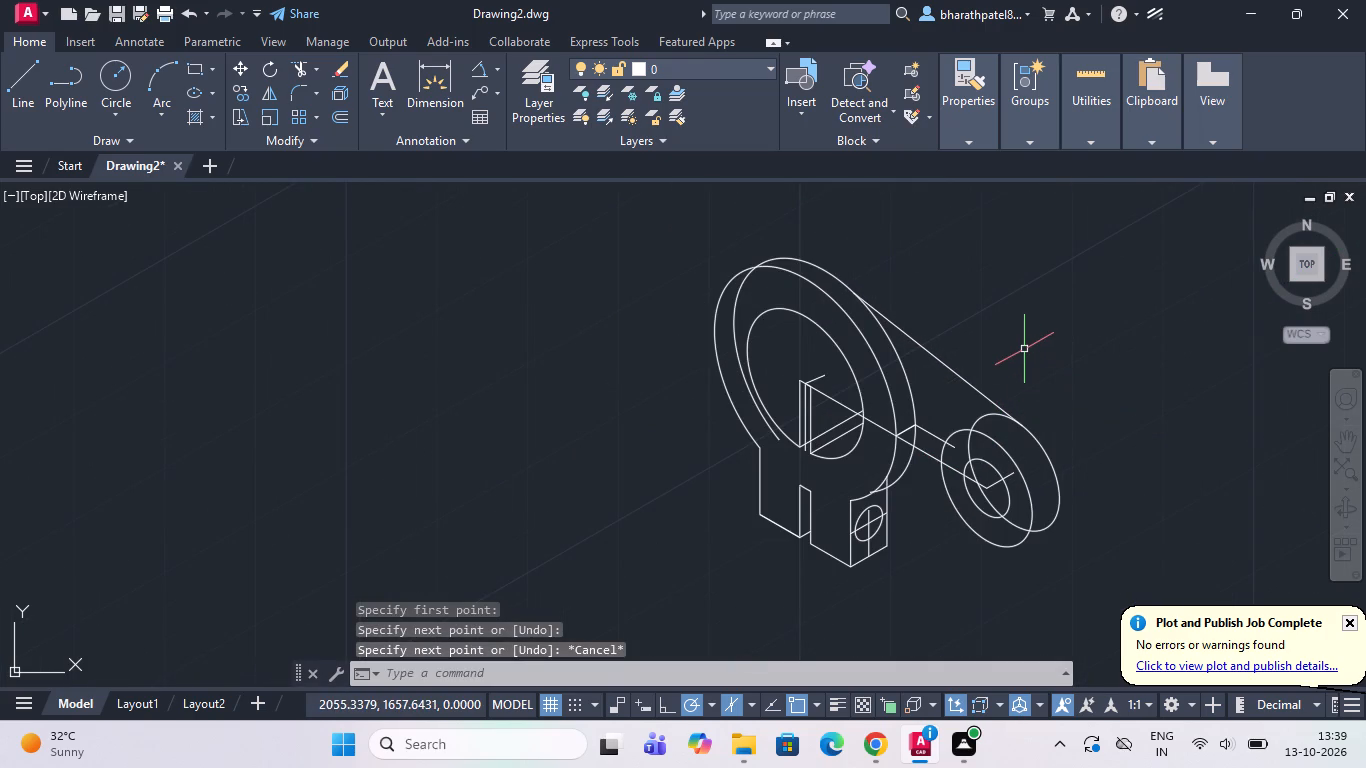
{"action": "left_click", "coordinate": [29, 77]}
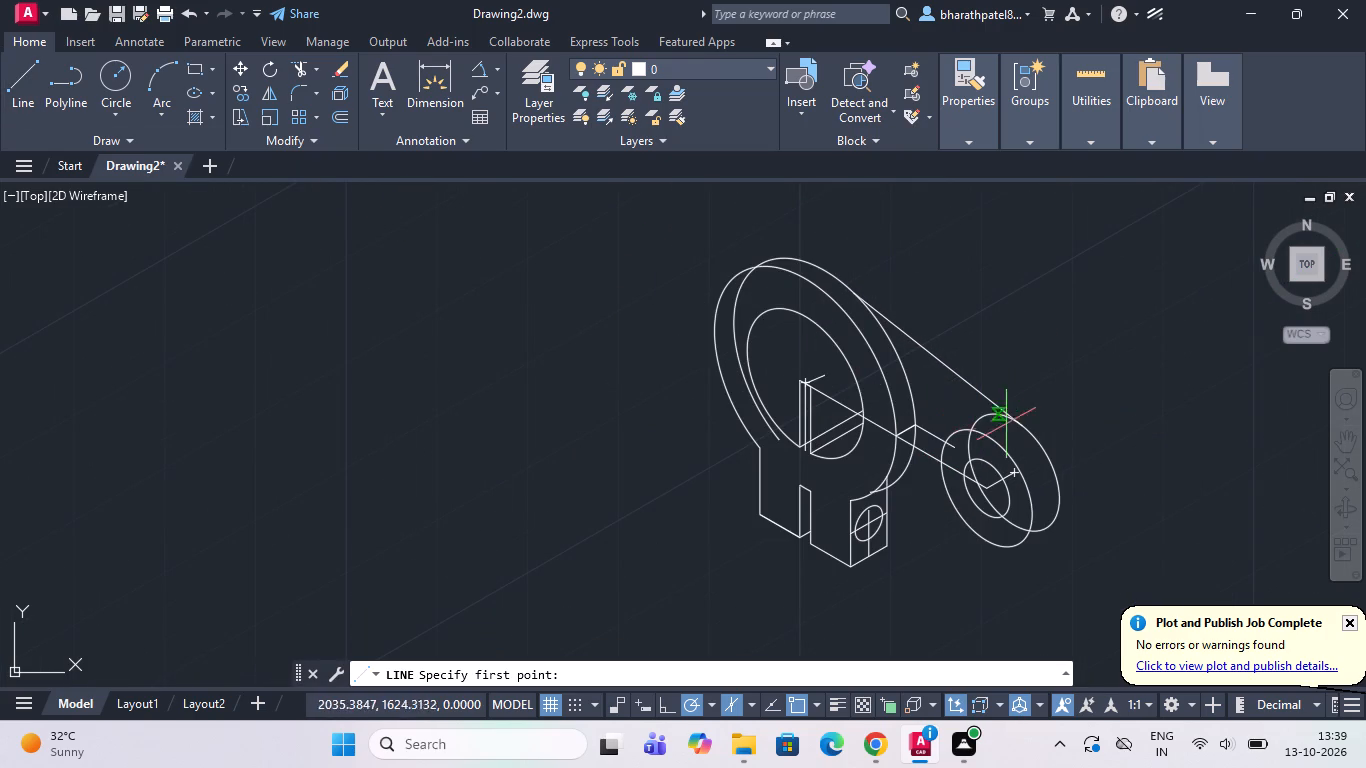
{"action": "left_click", "coordinate": [1023, 424]}
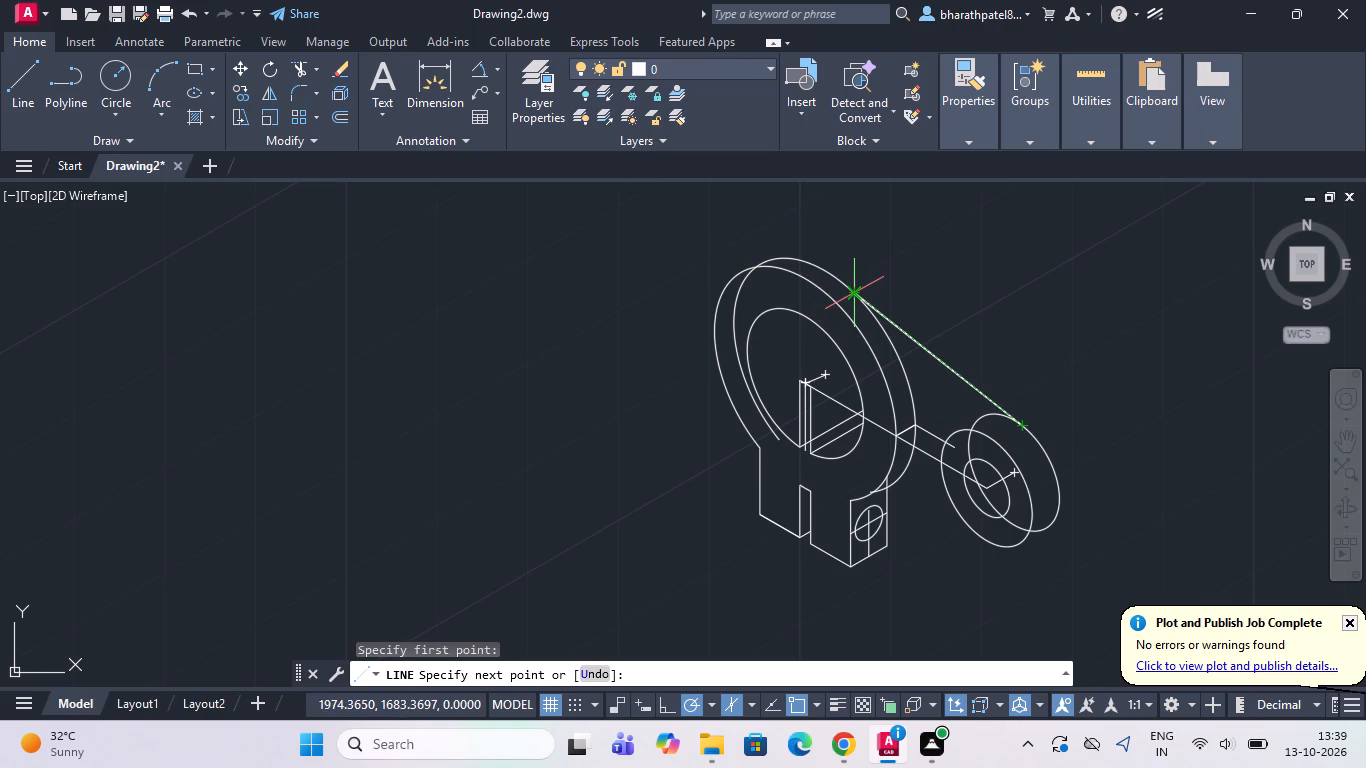
{"action": "scroll", "coordinate": [849, 290], "scroll_direction": "up", "scroll_amount": 2}
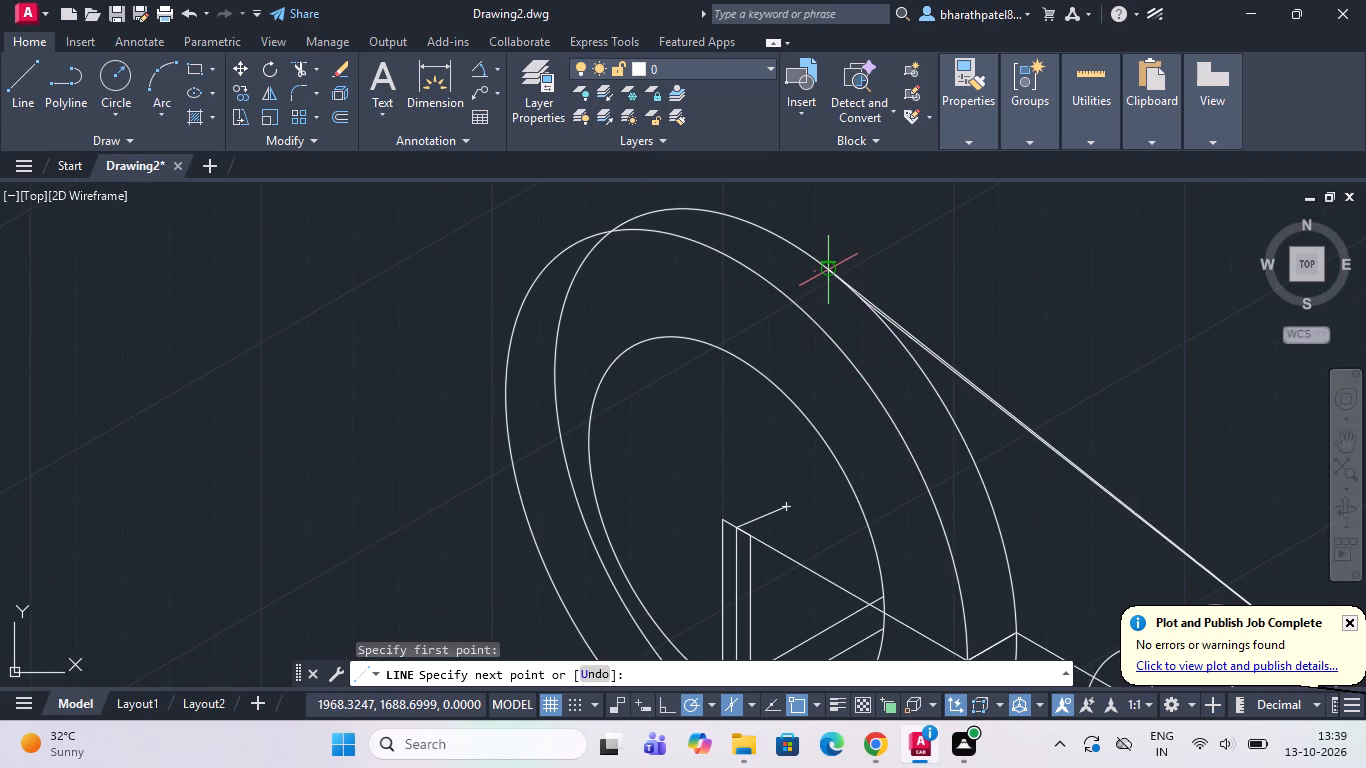
{"action": "left_click", "coordinate": [826, 271]}
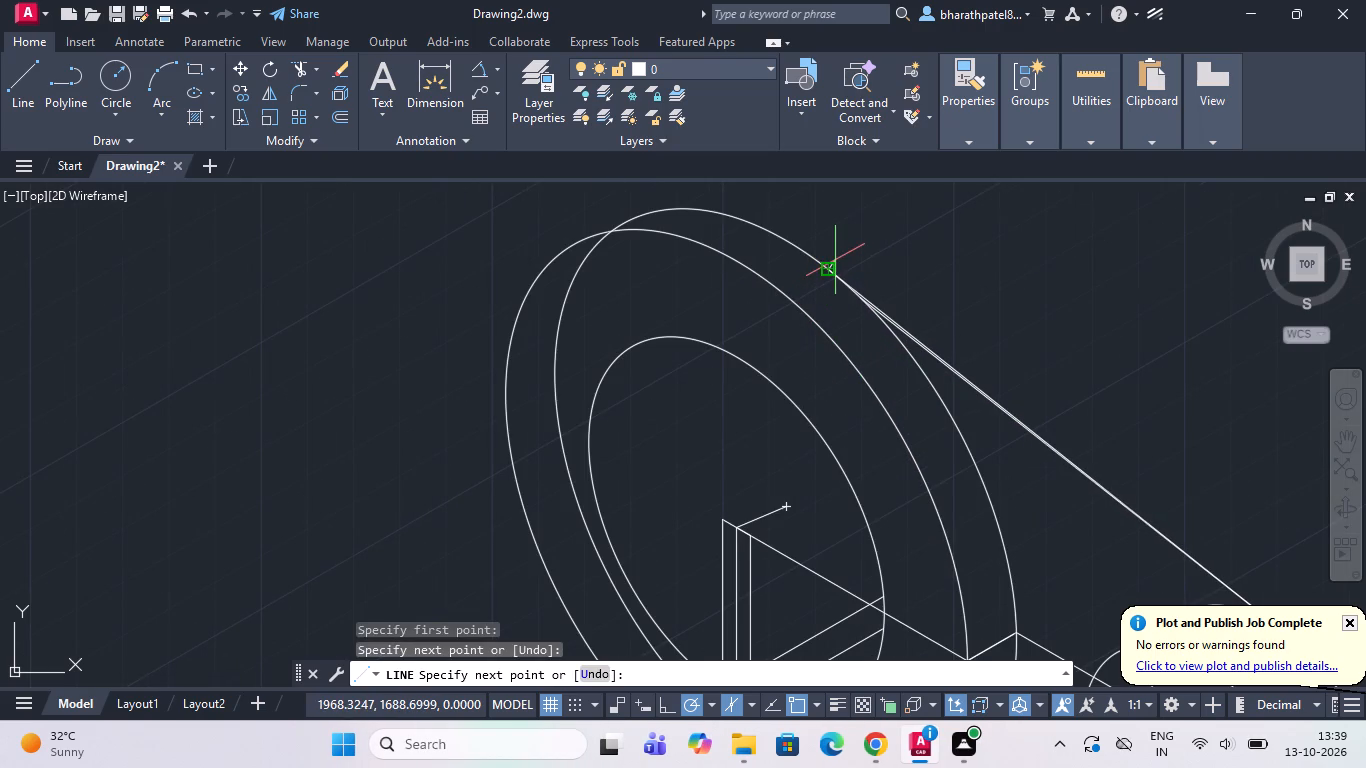
{"action": "key", "text": "Escape"}
{"action": "scroll", "coordinate": [876, 320], "scroll_direction": "up", "scroll_amount": 4}
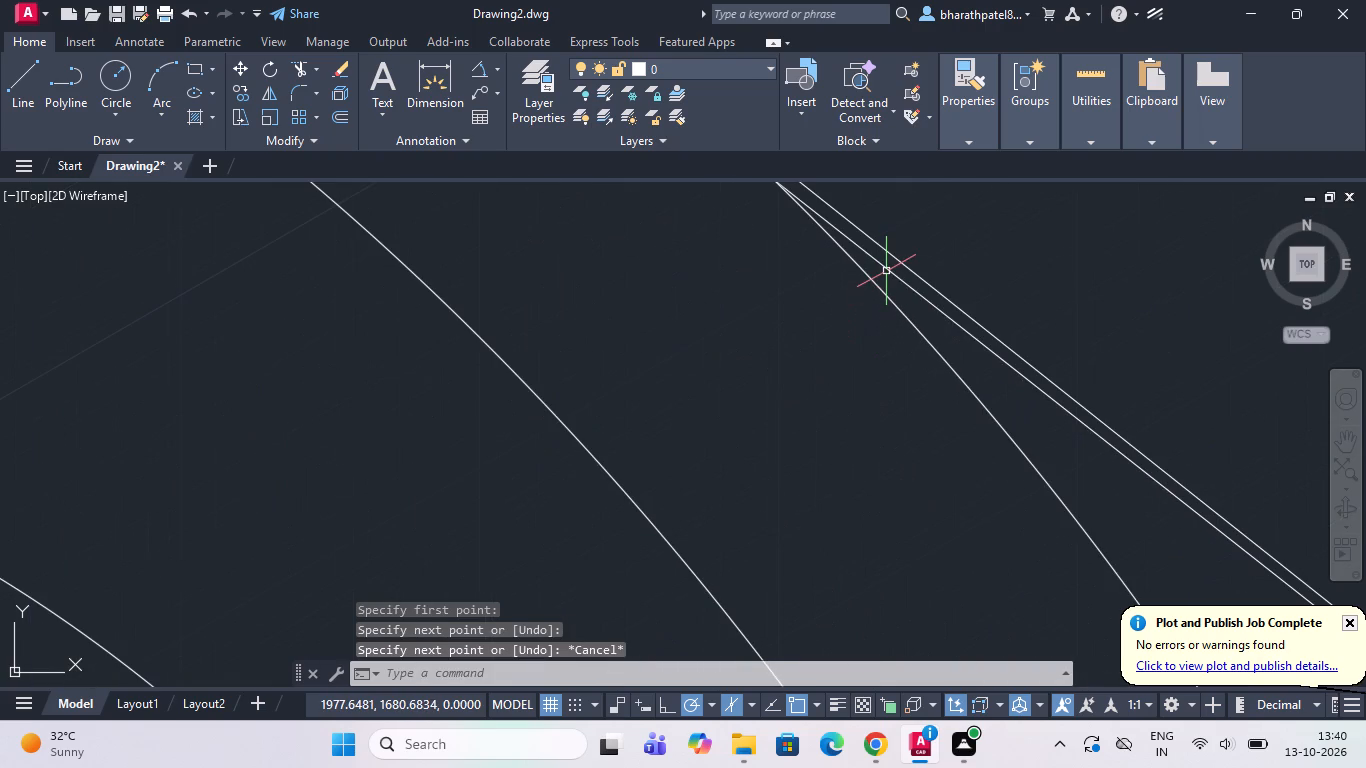
{"action": "left_click", "coordinate": [886, 271]}
{"action": "key", "text": "Delete"}
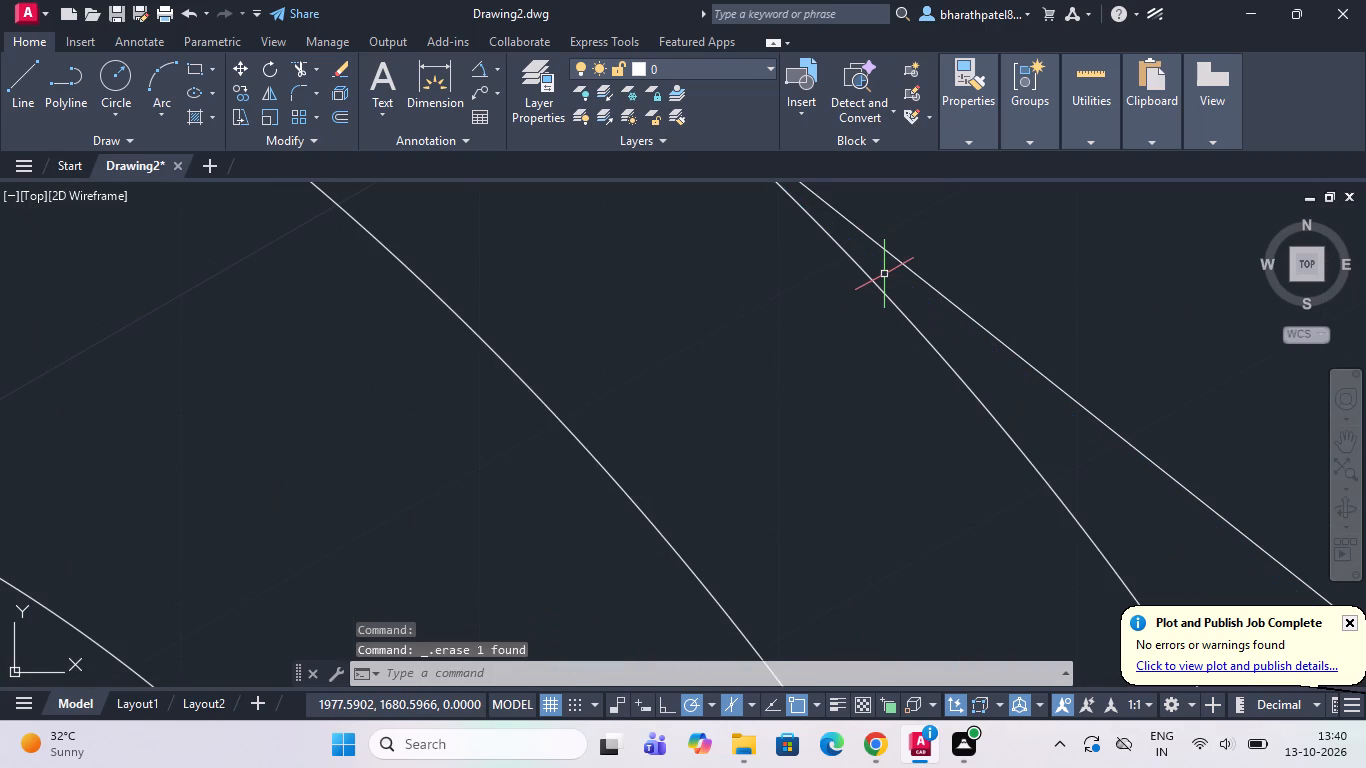
Trim the portions of the small back isocircle and the large back arc that are hidden behind the front isocircles.
{"action": "scroll", "coordinate": [878, 321], "scroll_direction": "down", "scroll_amount": 7}
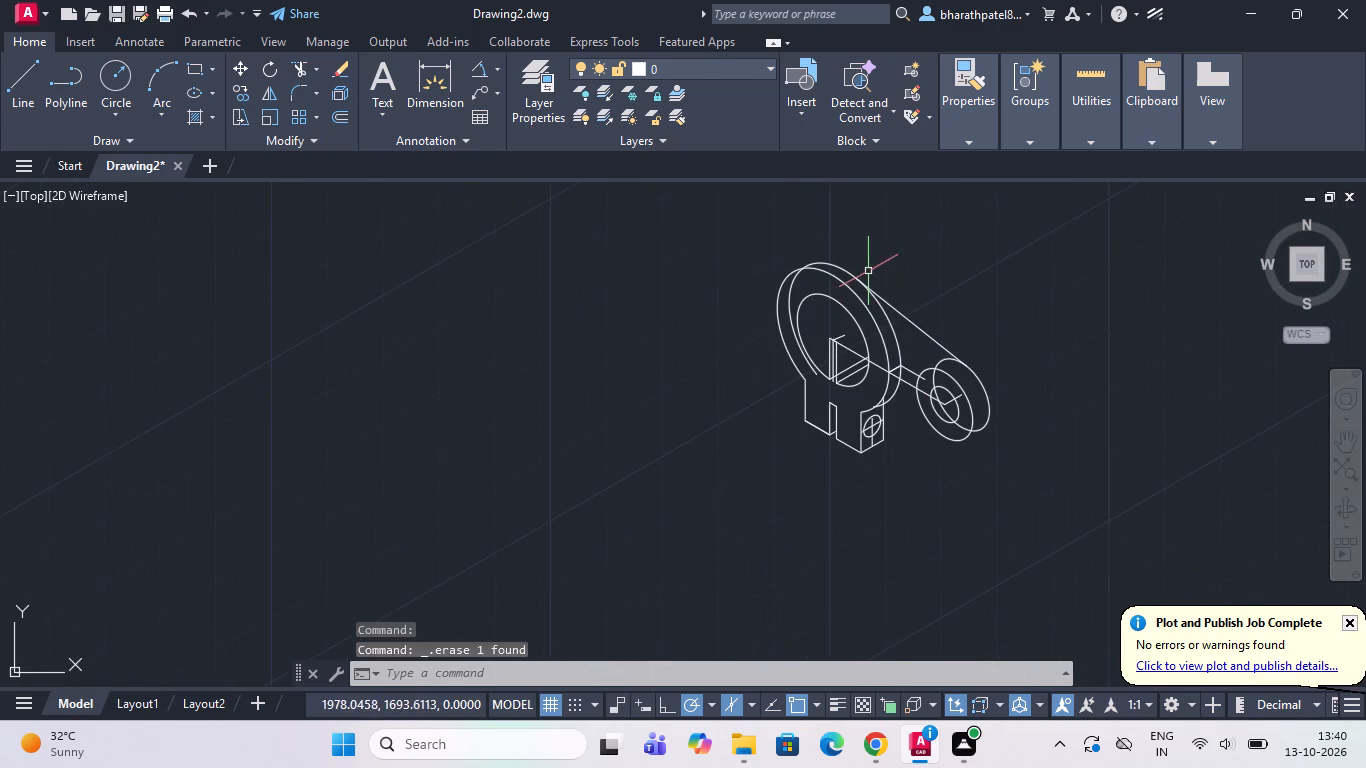
{"action": "scroll", "coordinate": [945, 389], "scroll_direction": "up", "scroll_amount": 3}
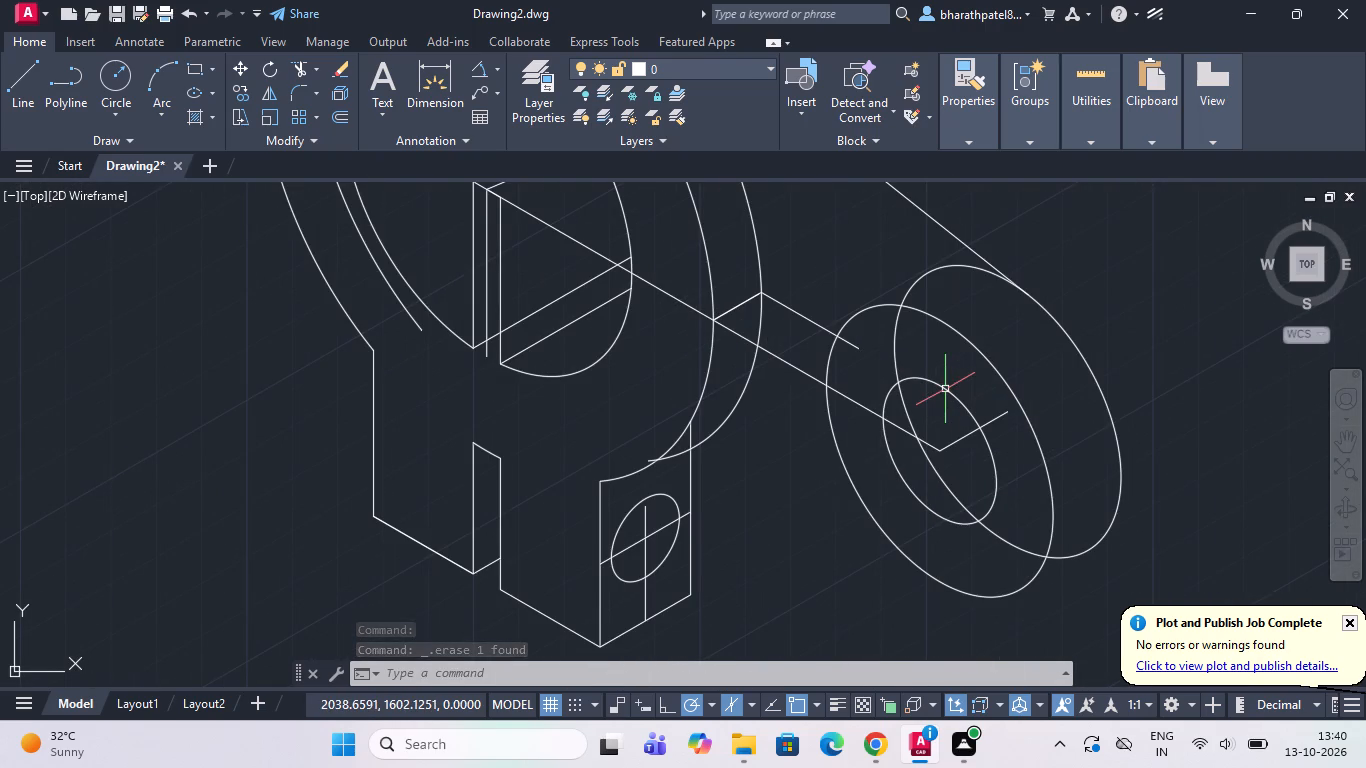
{"action": "scroll", "coordinate": [945, 389], "scroll_direction": "down", "scroll_amount": 2}
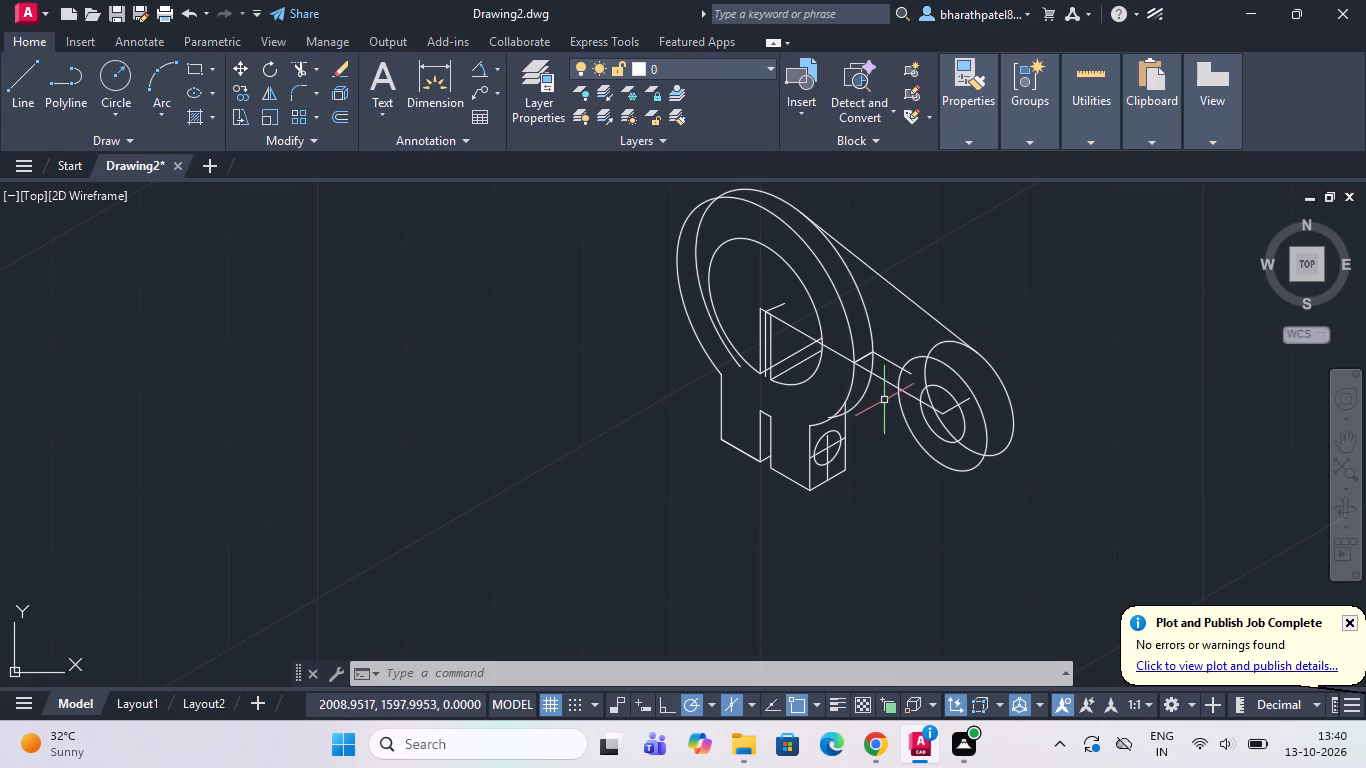
{"action": "left_click", "coordinate": [303, 72]}
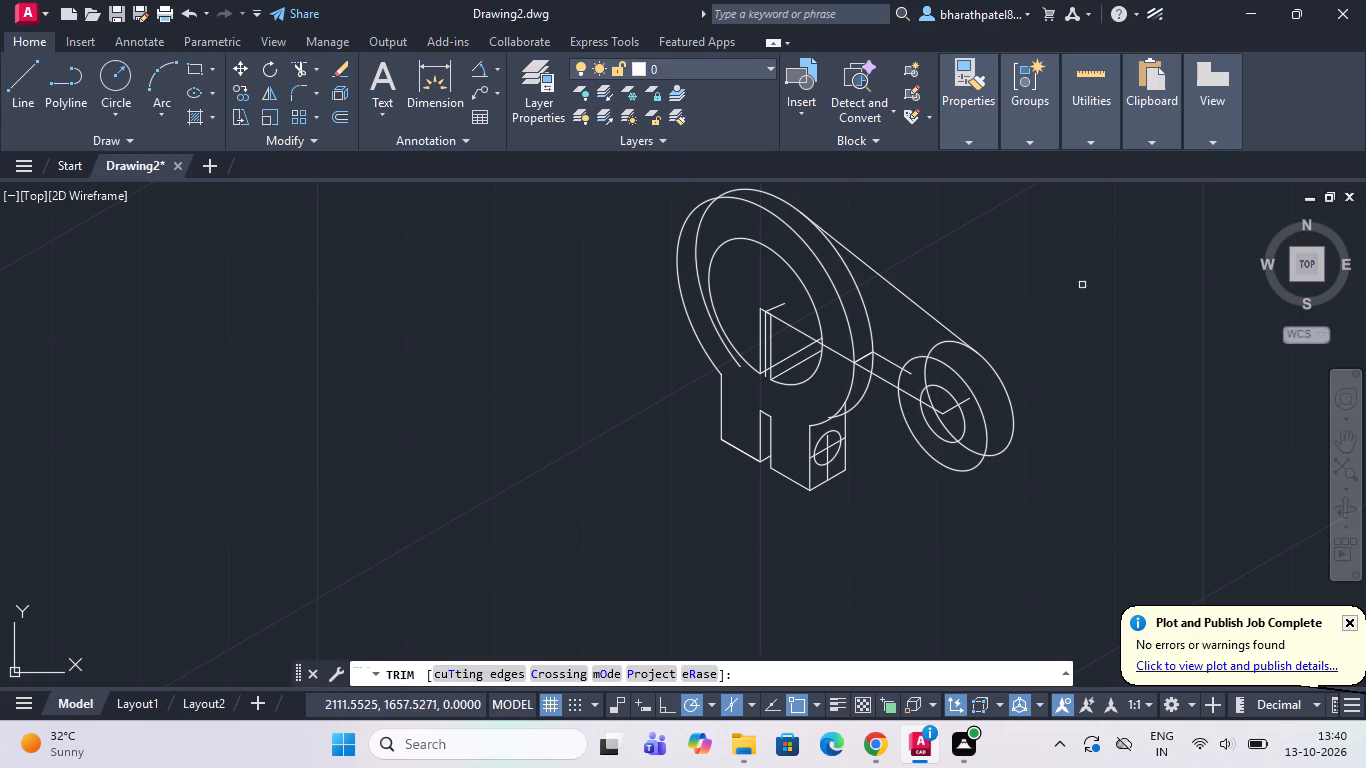
{"action": "scroll", "coordinate": [947, 387], "scroll_direction": "up", "scroll_amount": 3}
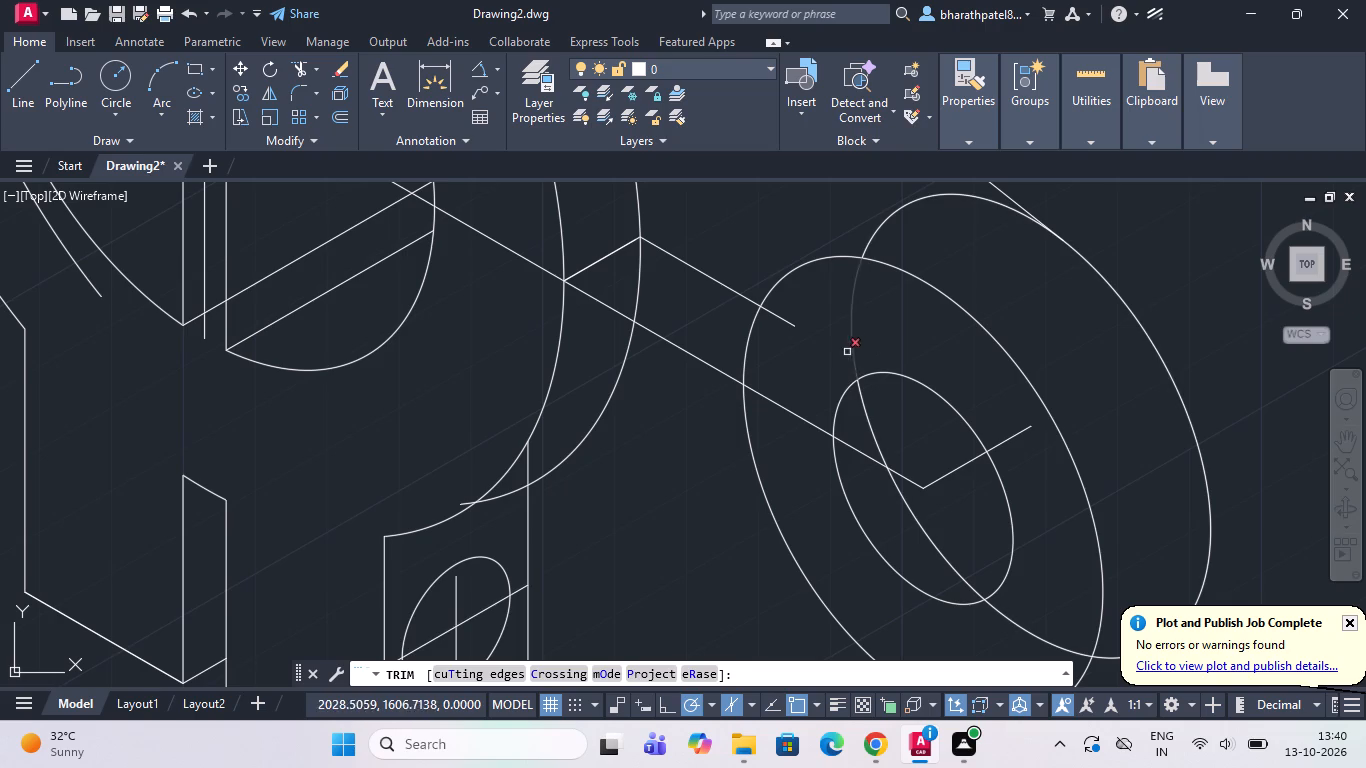
{"action": "left_click_drag", "start_coordinate": [835, 354], "coordinate": [916, 324]}
{"action": "left_click", "coordinate": [872, 429]}
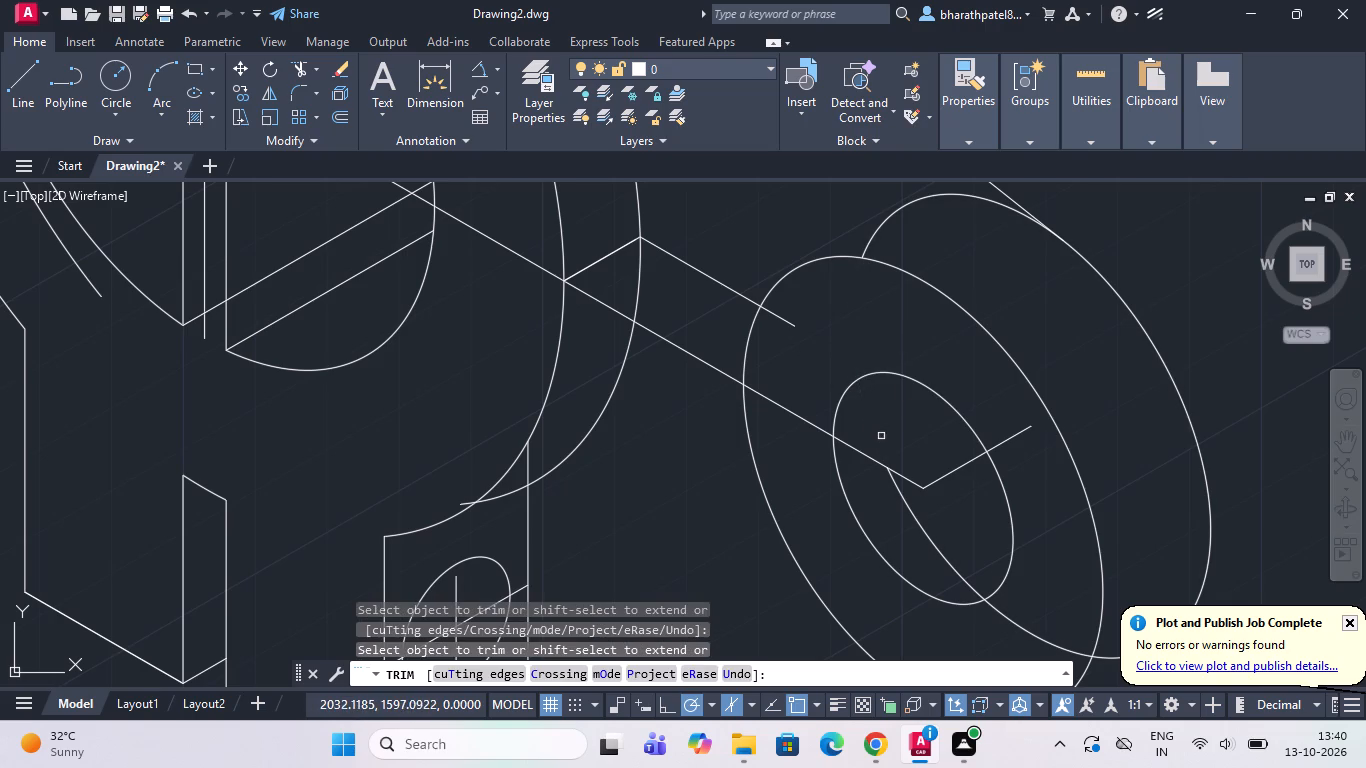
{"action": "left_click", "coordinate": [914, 513]}
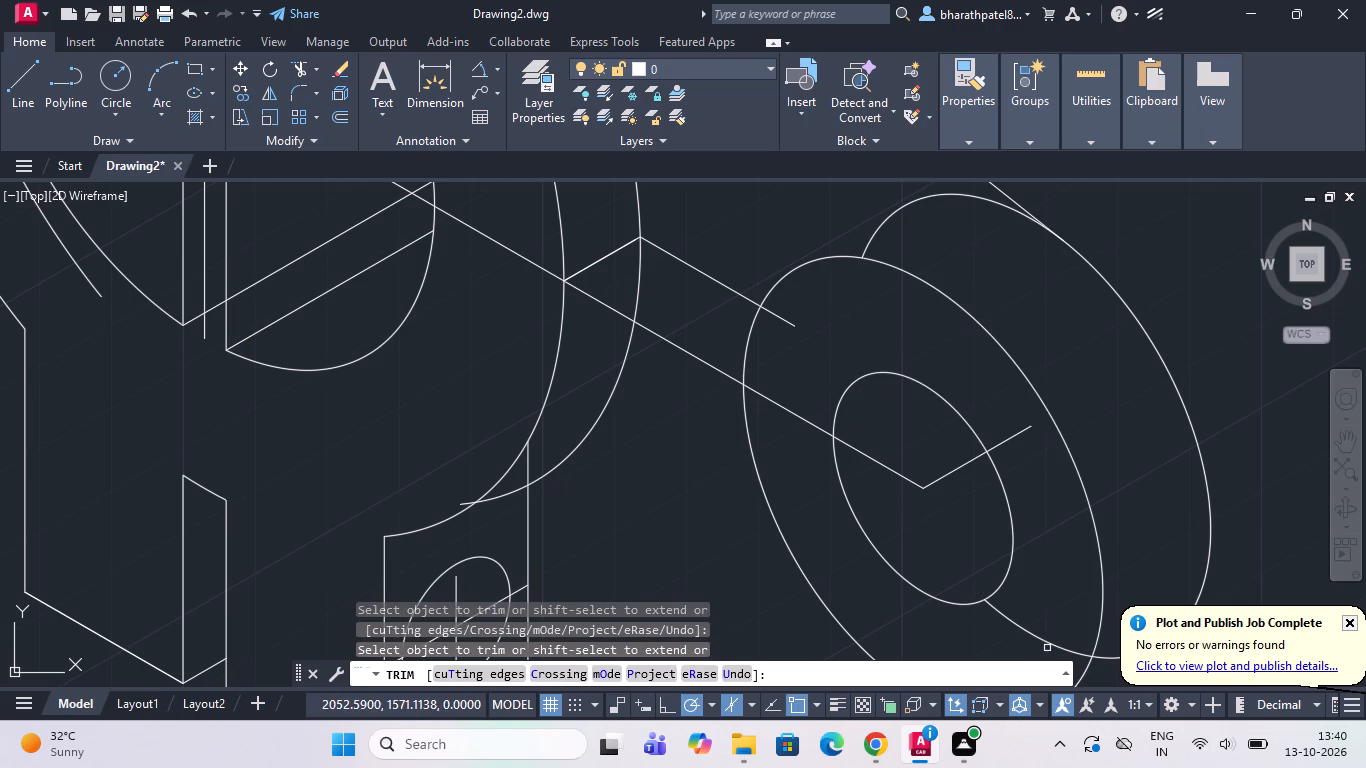
{"action": "left_click", "coordinate": [1046, 642]}
{"action": "scroll", "coordinate": [1046, 621], "scroll_direction": "down", "scroll_amount": 2}
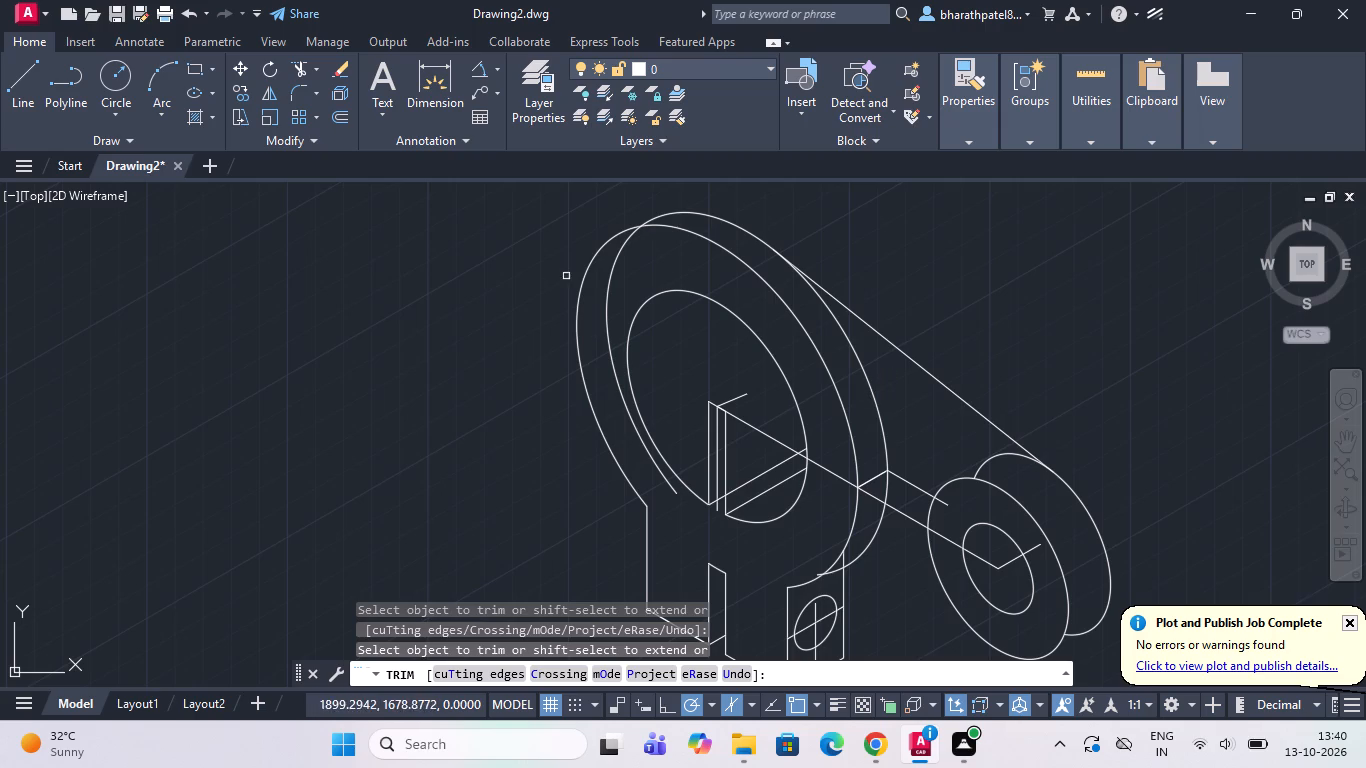
{"action": "left_click", "coordinate": [614, 271]}
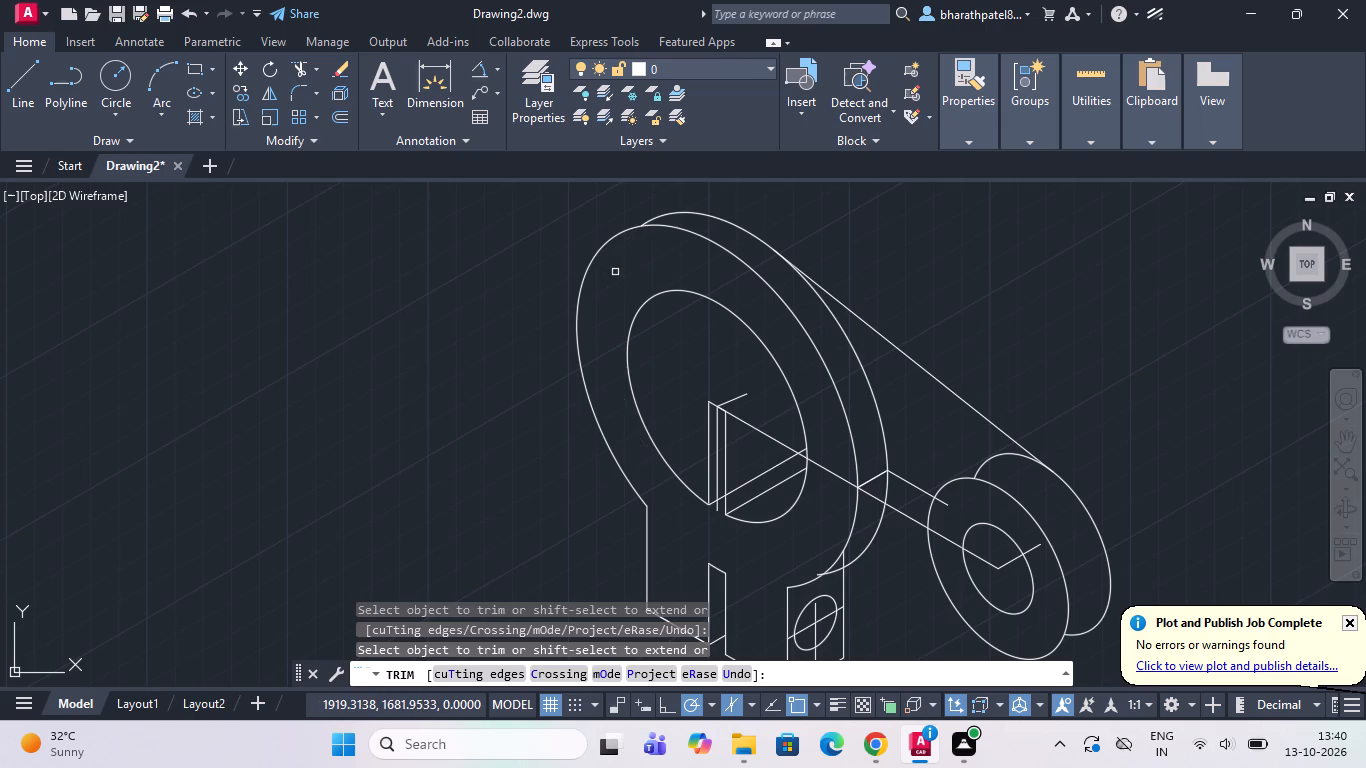
{"action": "key", "text": "Escape"}
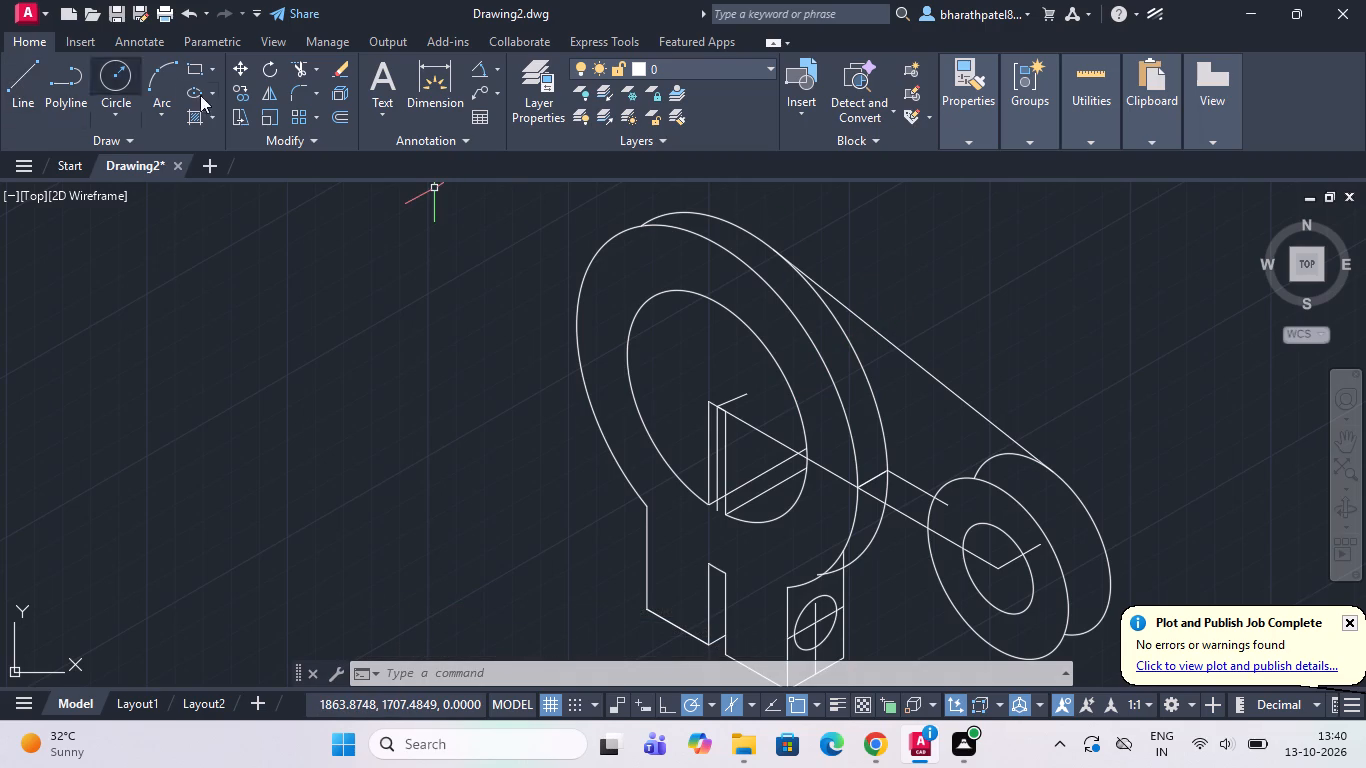
Draw a 10-long line outward from the upper arm line's end on the small back isocircle.
{"action": "left_click", "coordinate": [17, 74]}
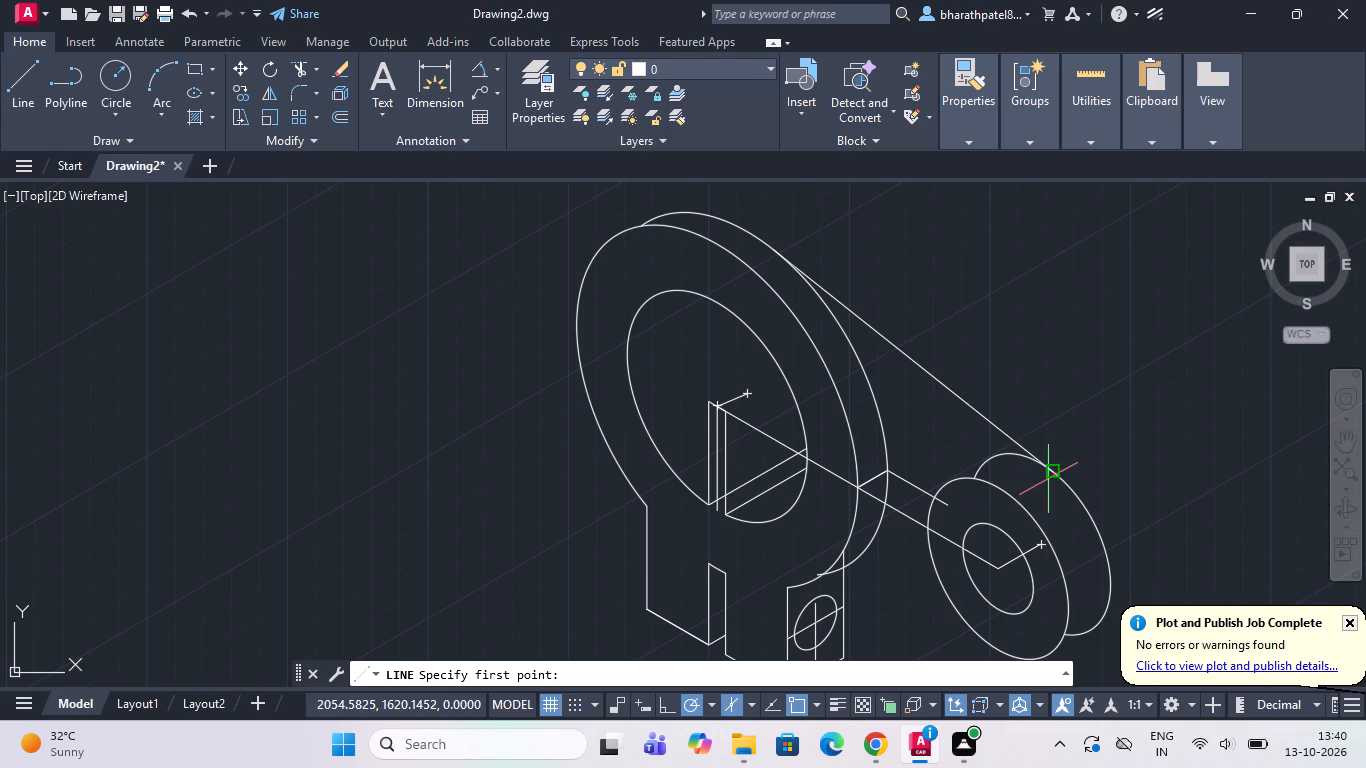
{"action": "scroll", "coordinate": [1051, 477], "scroll_direction": "up", "scroll_amount": 4}
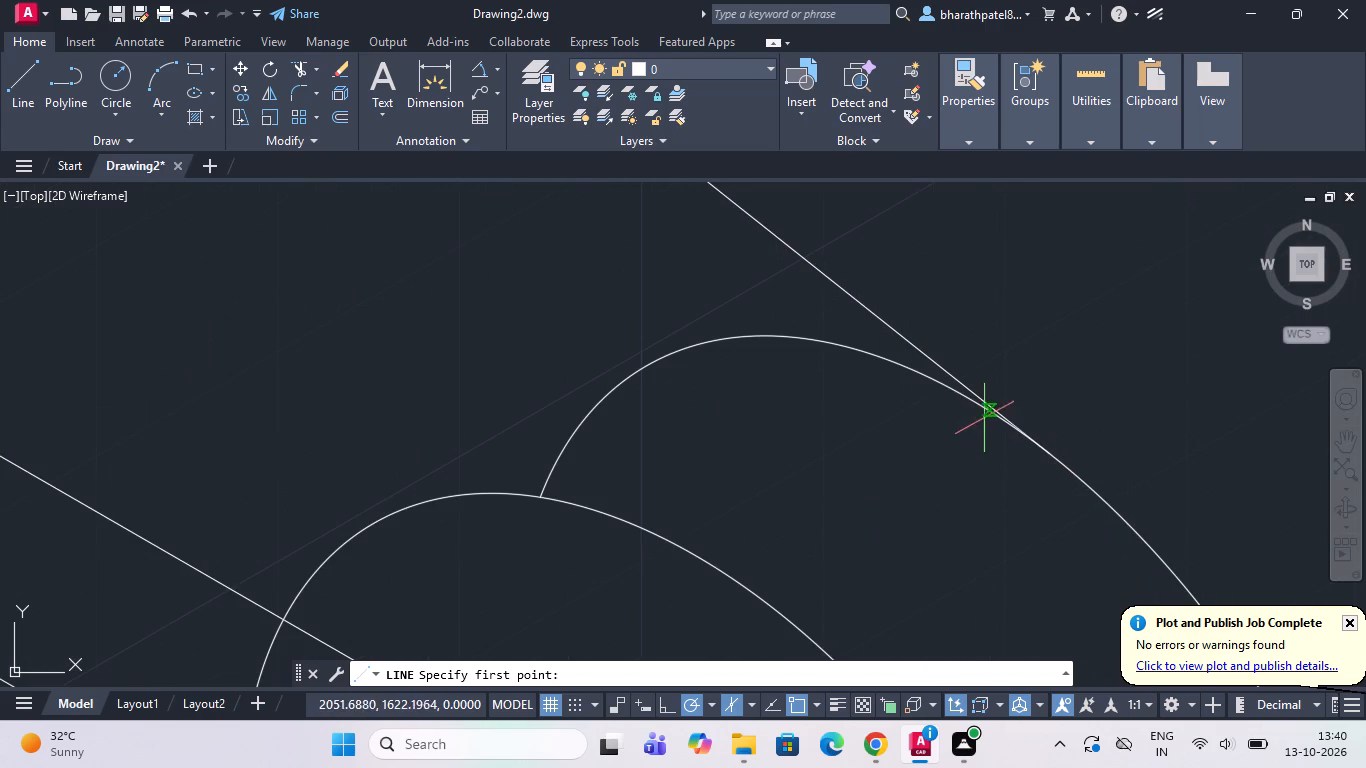
{"action": "left_click", "coordinate": [1050, 458]}
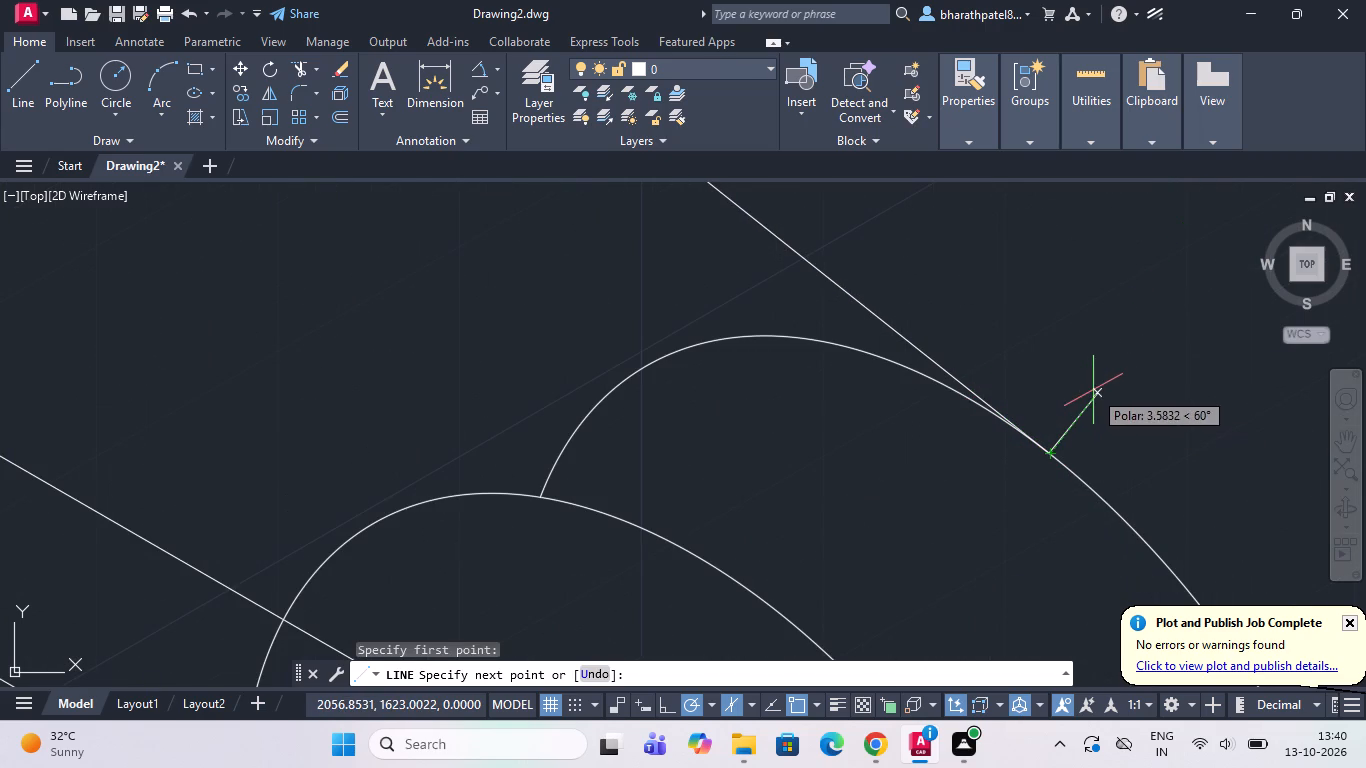
{"action": "type", "text": "10"}
{"action": "key", "text": "Return"}
{"action": "scroll", "coordinate": [1100, 389], "scroll_direction": "down", "scroll_amount": 1}
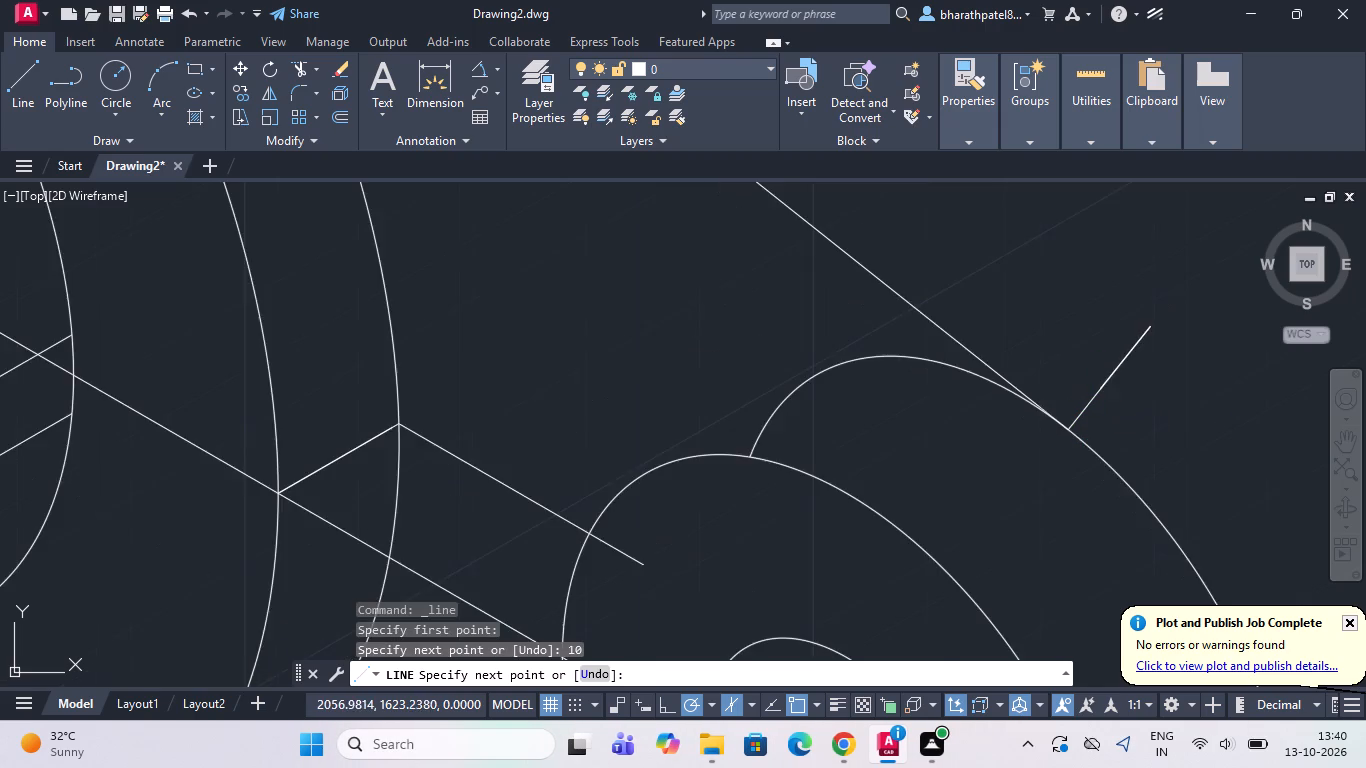
{"action": "scroll", "coordinate": [1100, 389], "scroll_direction": "down", "scroll_amount": 5}
{"action": "scroll", "coordinate": [985, 282], "scroll_direction": "up", "scroll_amount": 3}
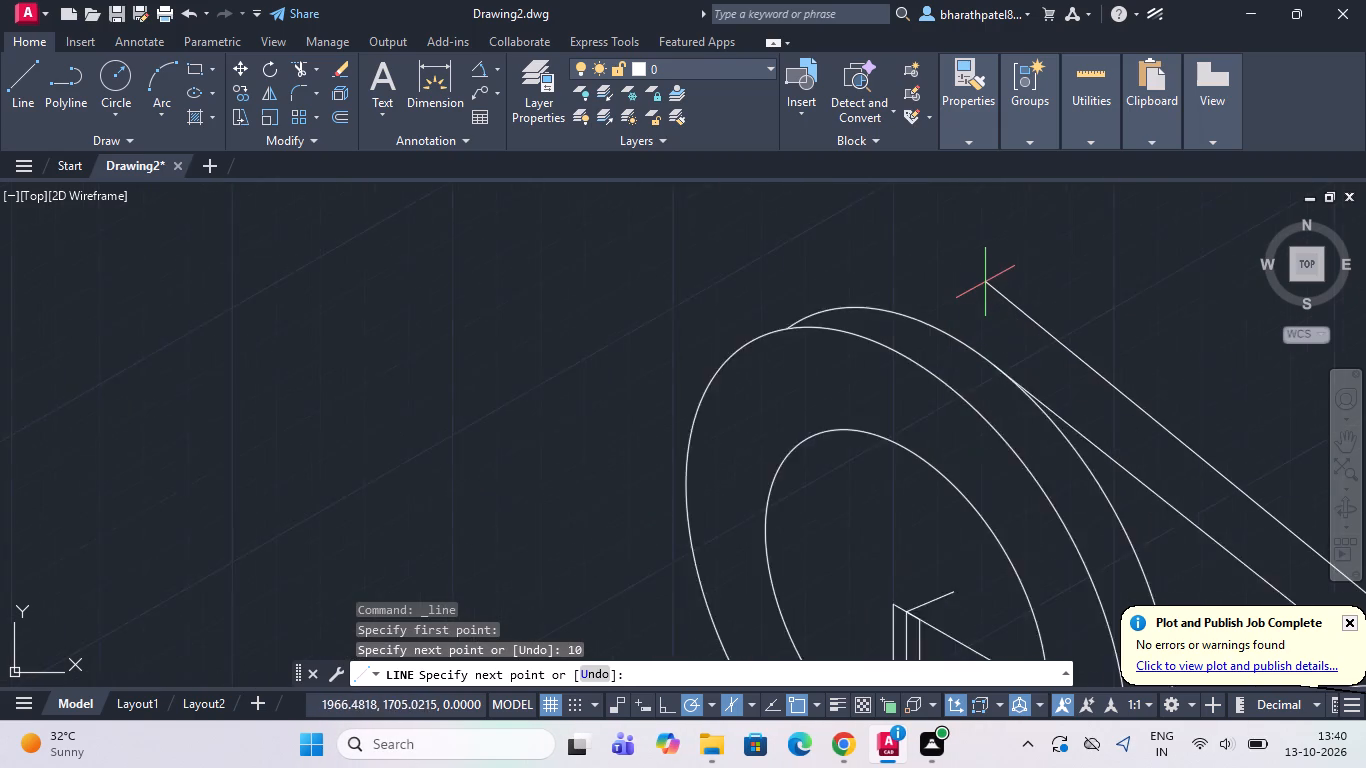
{"action": "scroll", "coordinate": [985, 282], "scroll_direction": "up", "scroll_amount": 1}
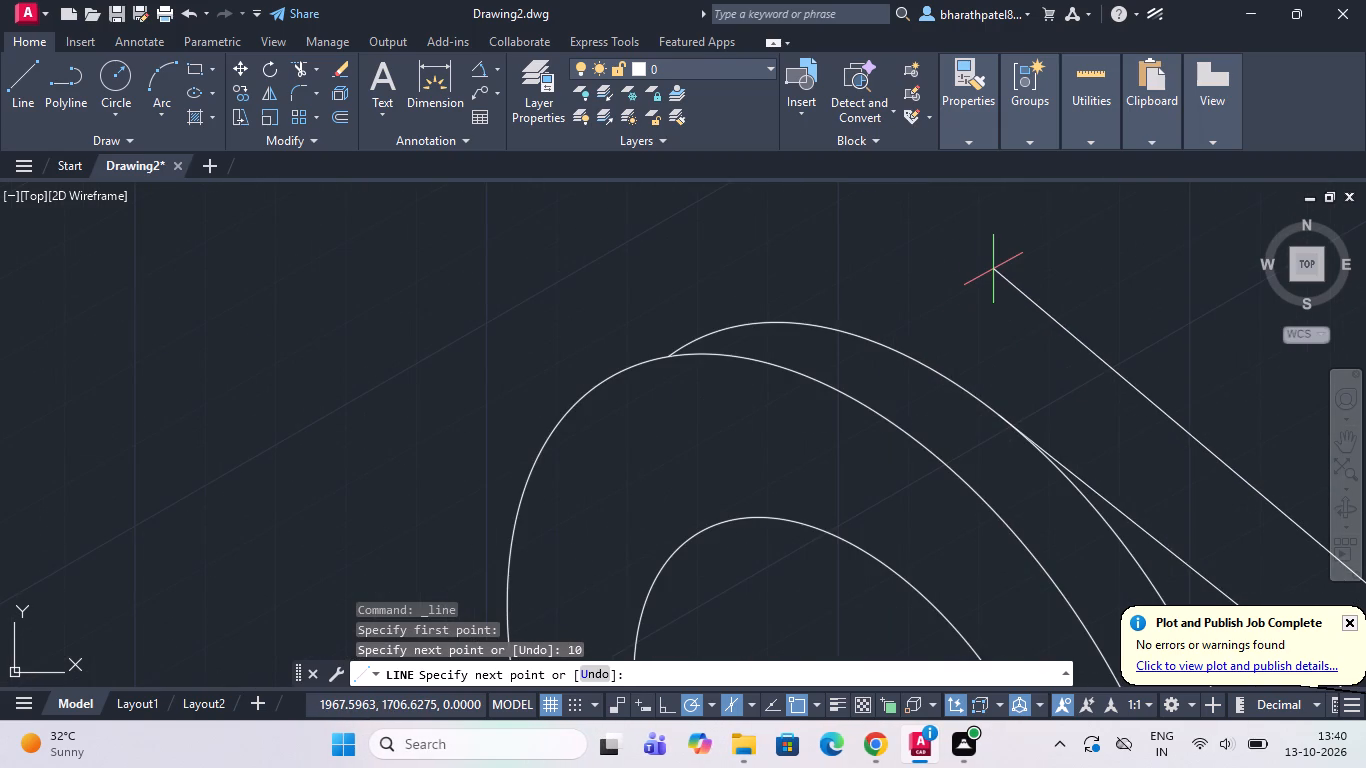
{"action": "scroll", "coordinate": [1026, 373], "scroll_direction": "down", "scroll_amount": 2}
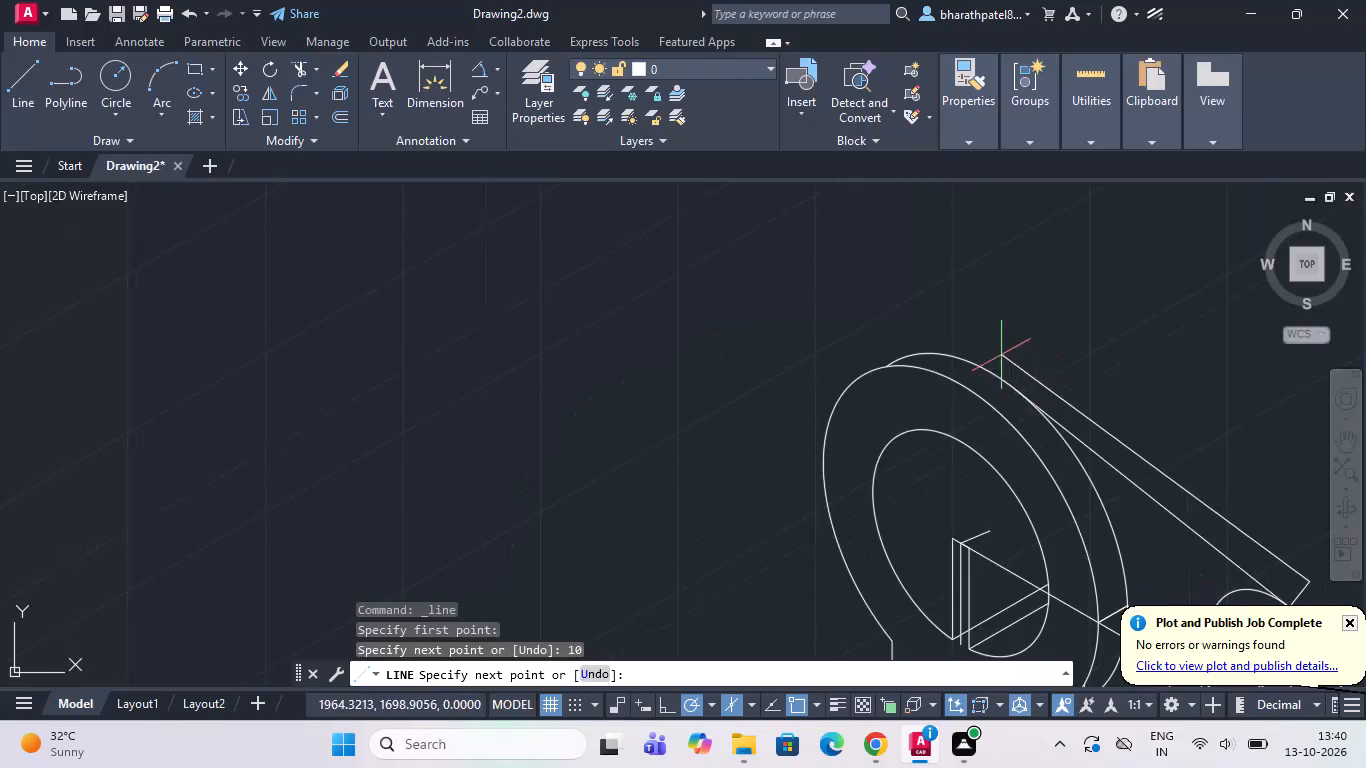
{"action": "scroll", "coordinate": [996, 348], "scroll_direction": "down", "scroll_amount": 2}
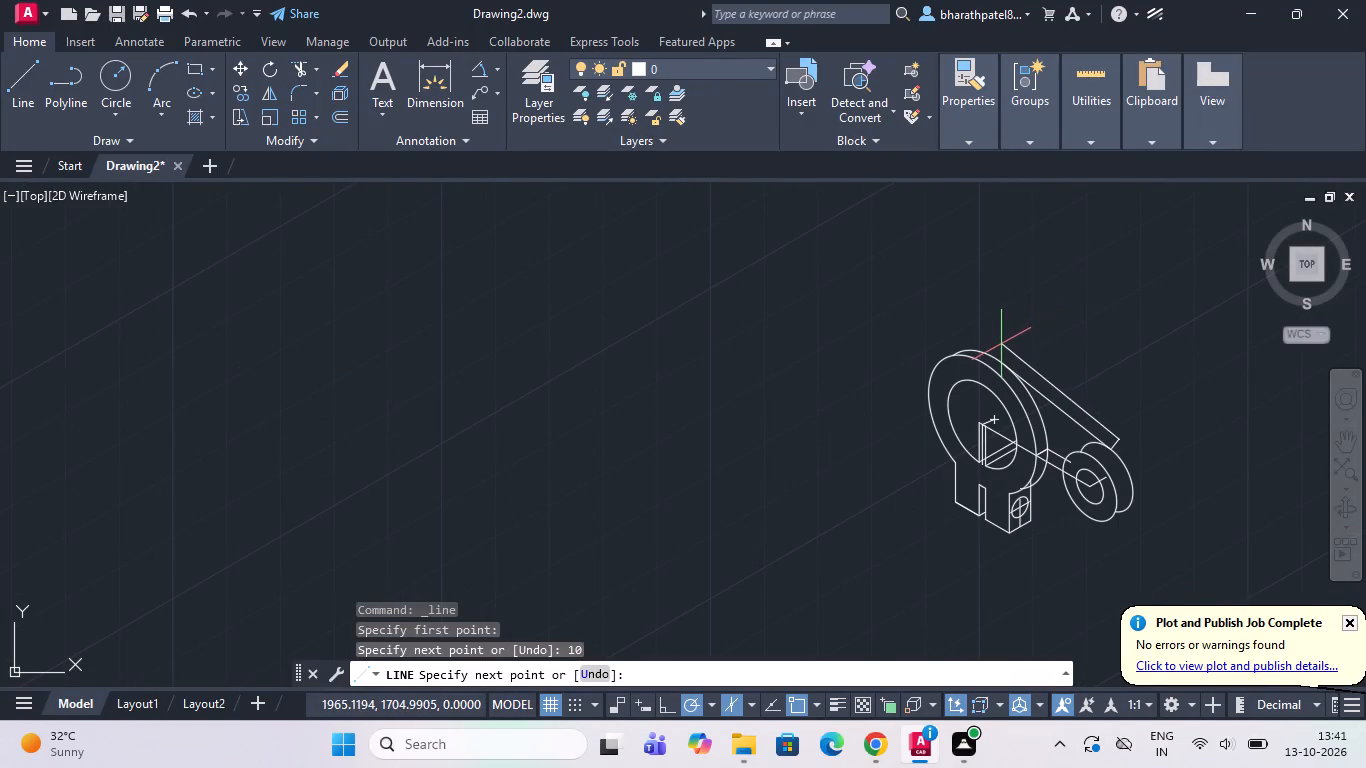
{"action": "key", "text": "Escape"}
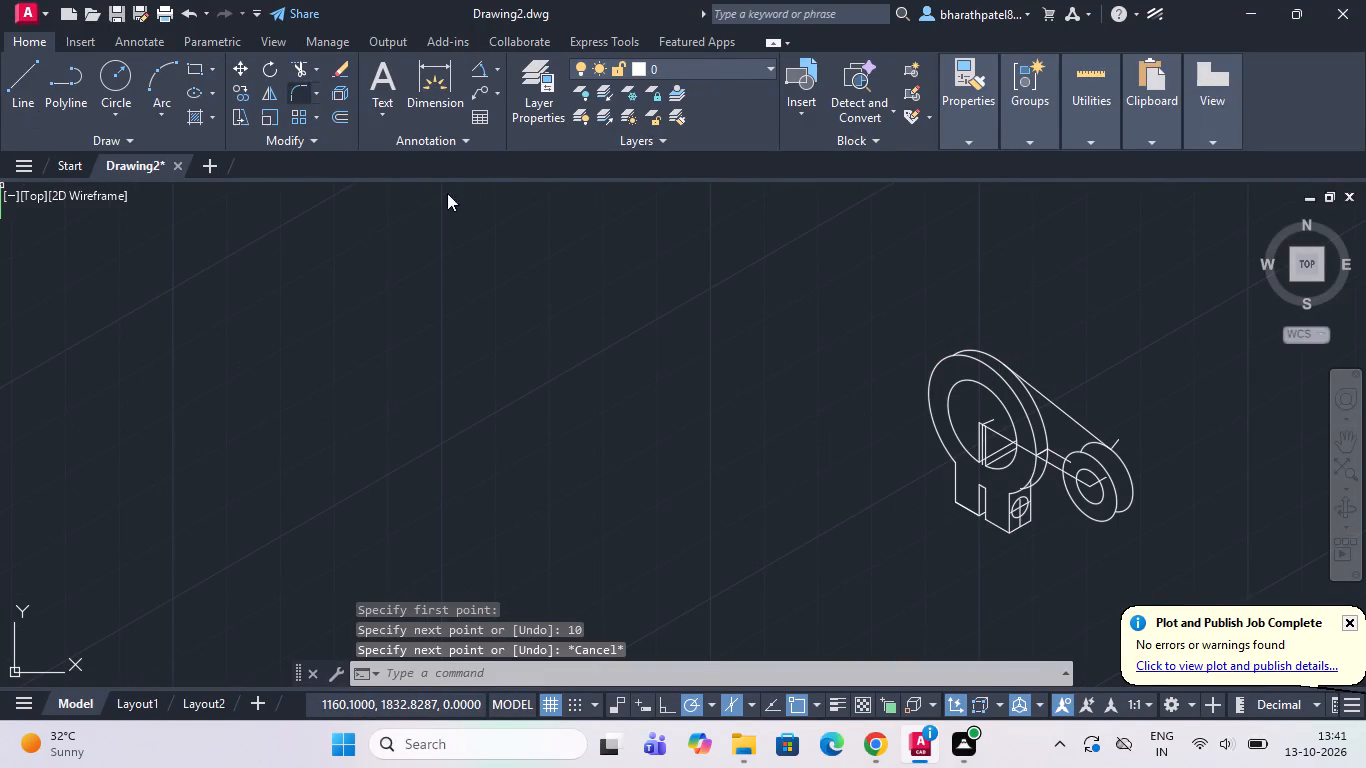
Offset the upper arm line outward by 10.
{"action": "left_click", "coordinate": [1069, 411]}
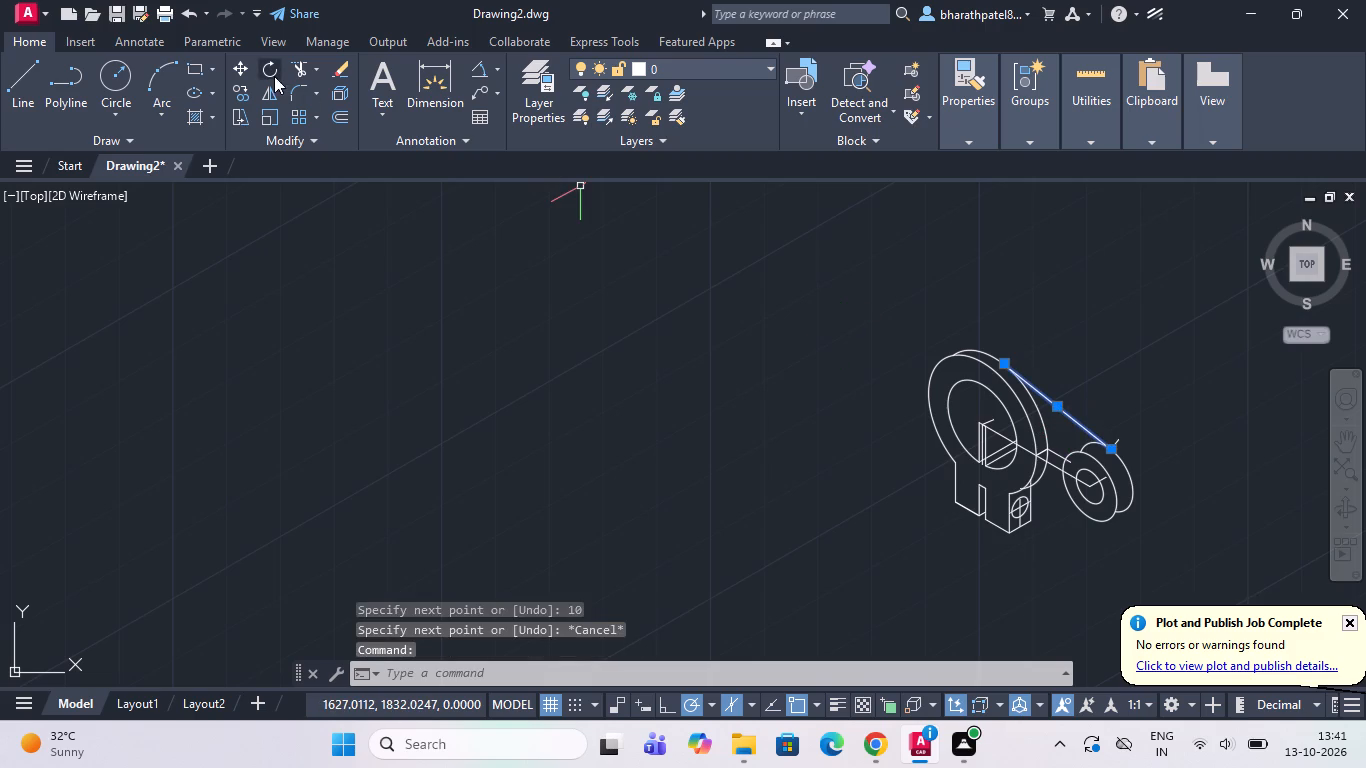
{"action": "left_click", "coordinate": [334, 117]}
{"action": "scroll", "coordinate": [1070, 408], "scroll_direction": "up", "scroll_amount": 2}
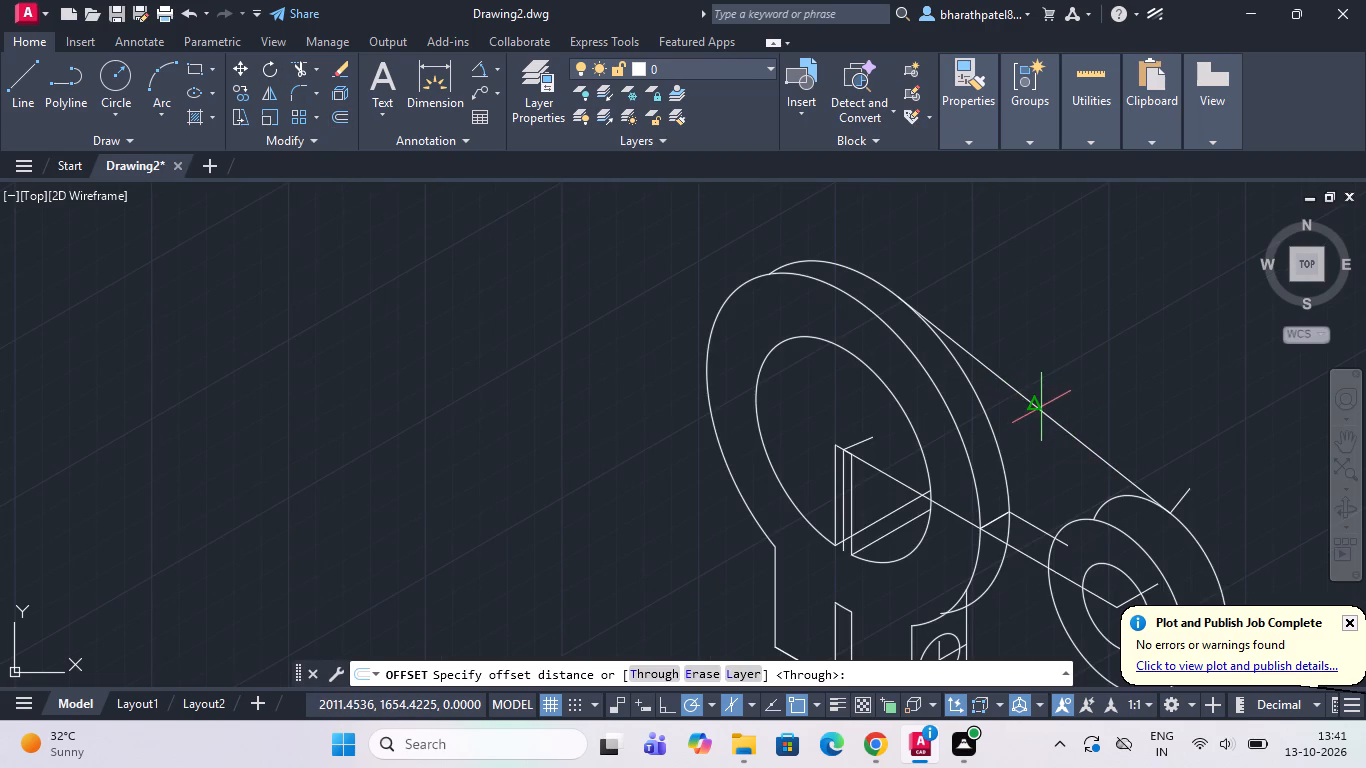
{"action": "left_click", "coordinate": [1033, 403]}
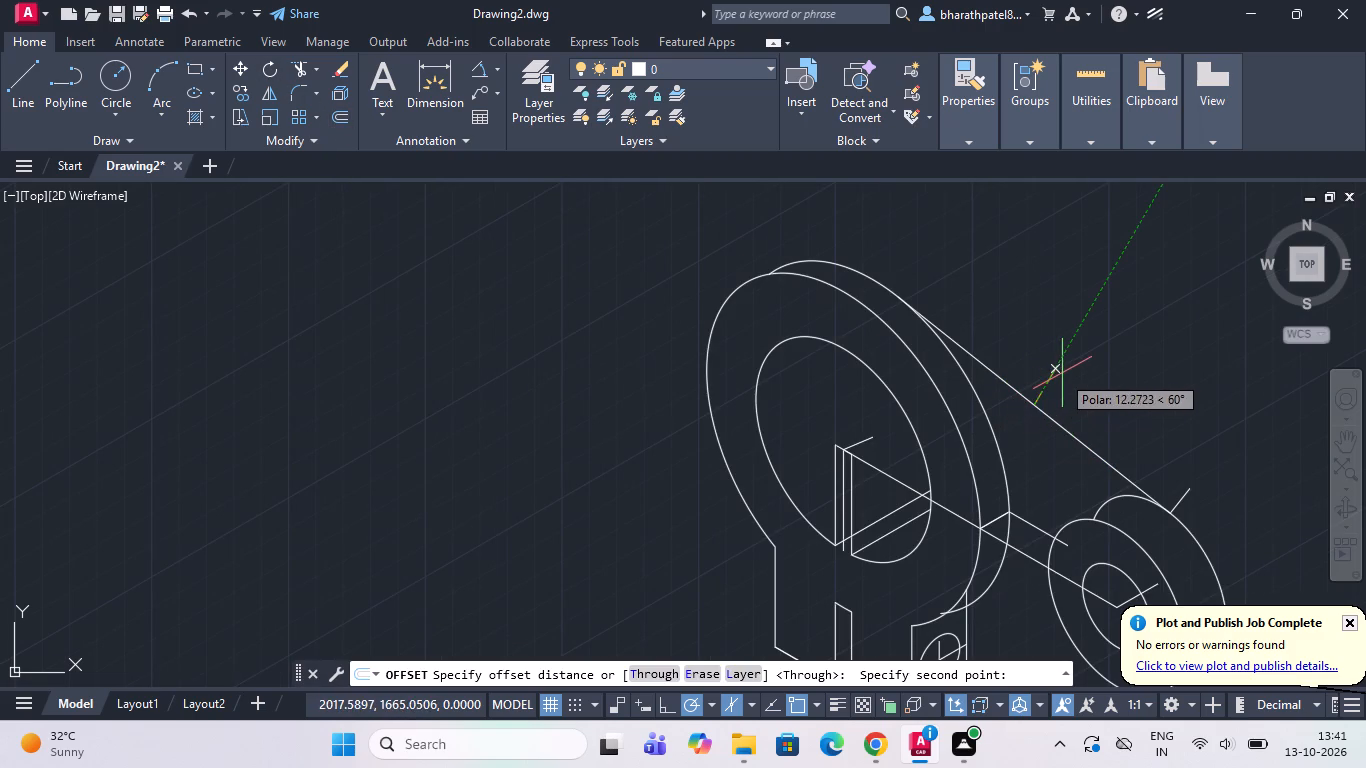
{"action": "type", "text": "10"}
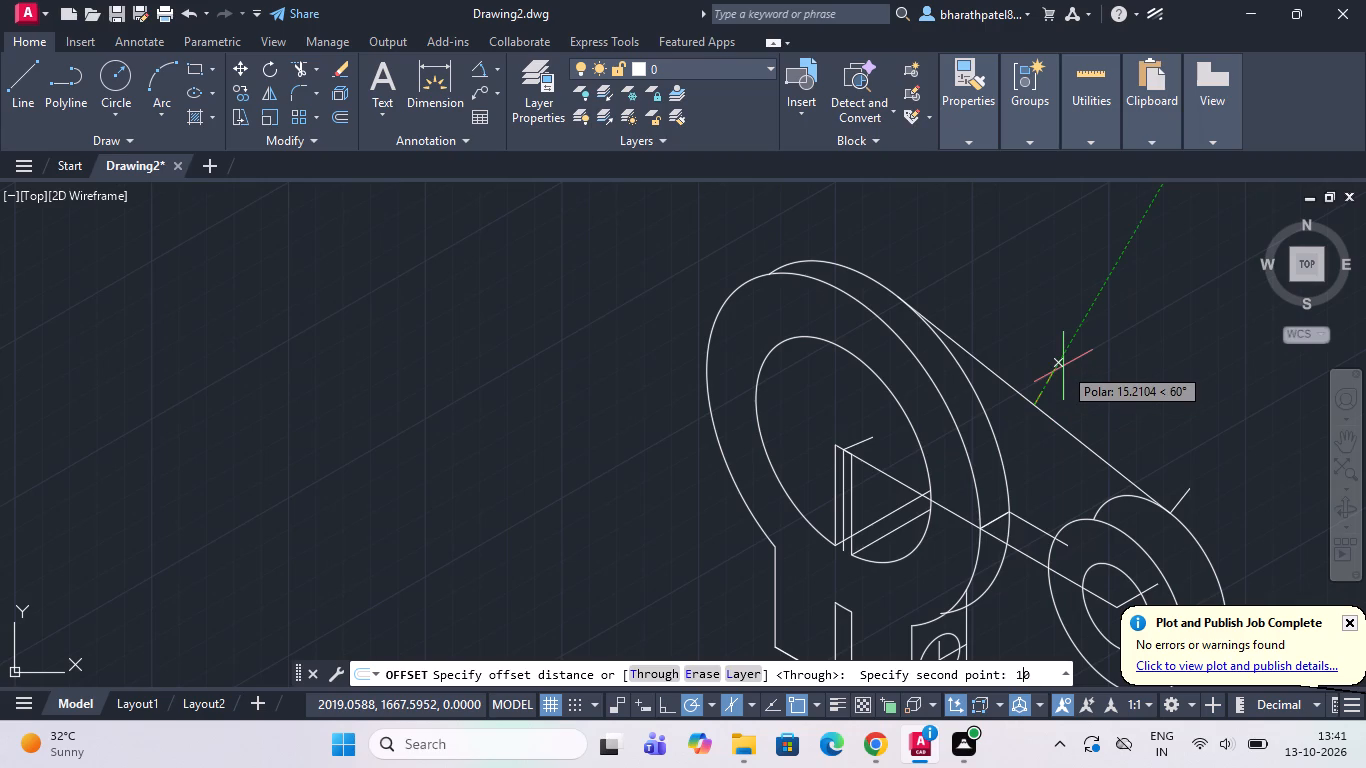
{"action": "key", "text": "Return"}
{"action": "left_click", "coordinate": [1063, 366]}
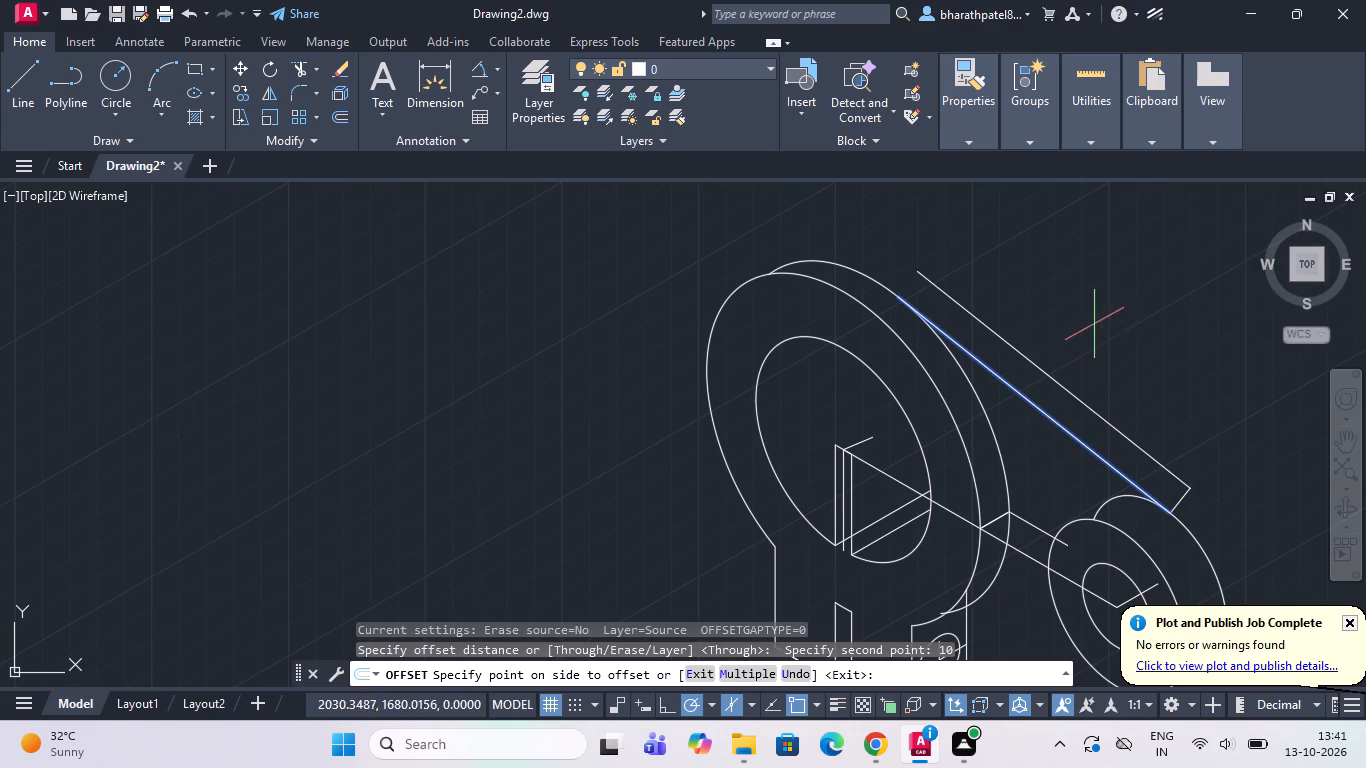
{"action": "scroll", "coordinate": [1092, 324], "scroll_direction": "down", "scroll_amount": 2}
{"action": "scroll", "coordinate": [1143, 326], "scroll_direction": "up", "scroll_amount": 3}
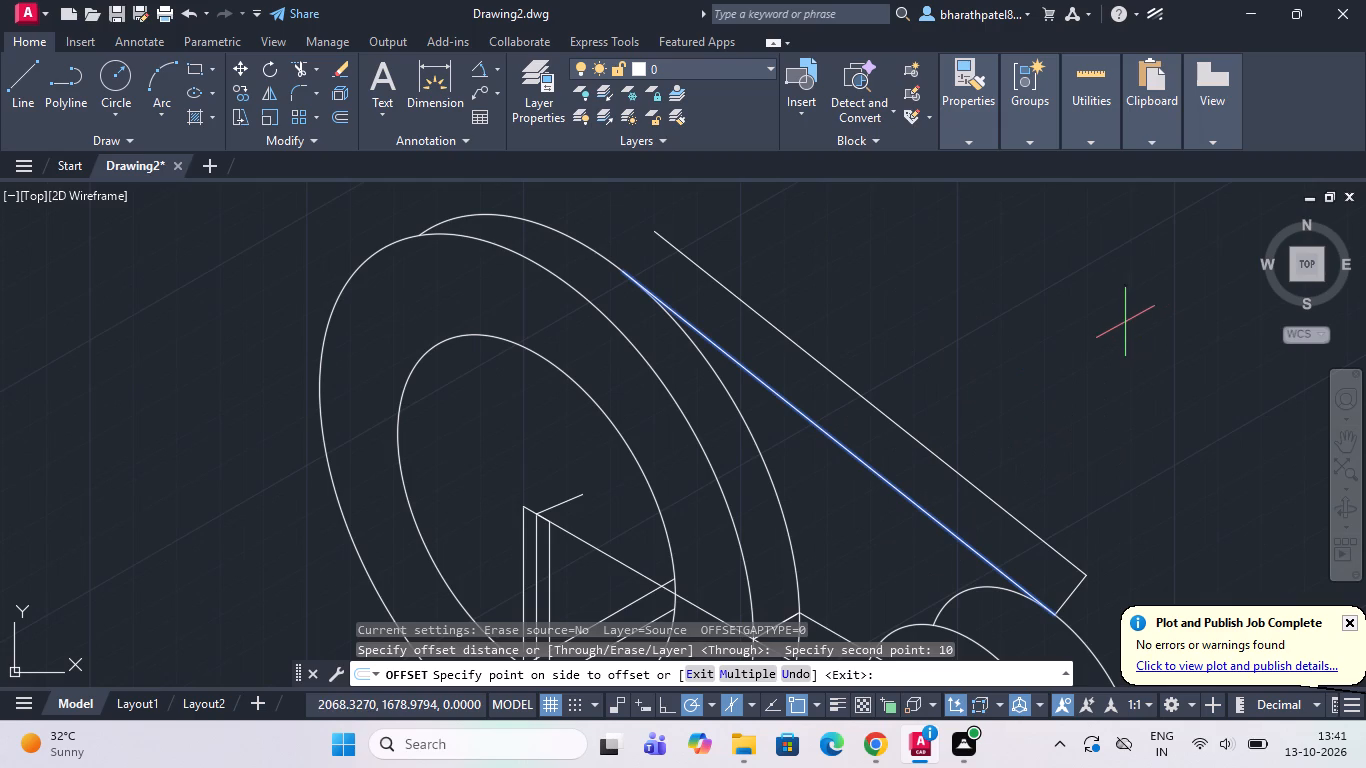
{"action": "scroll", "coordinate": [57, 70], "scroll_direction": "down", "scroll_amount": 2}
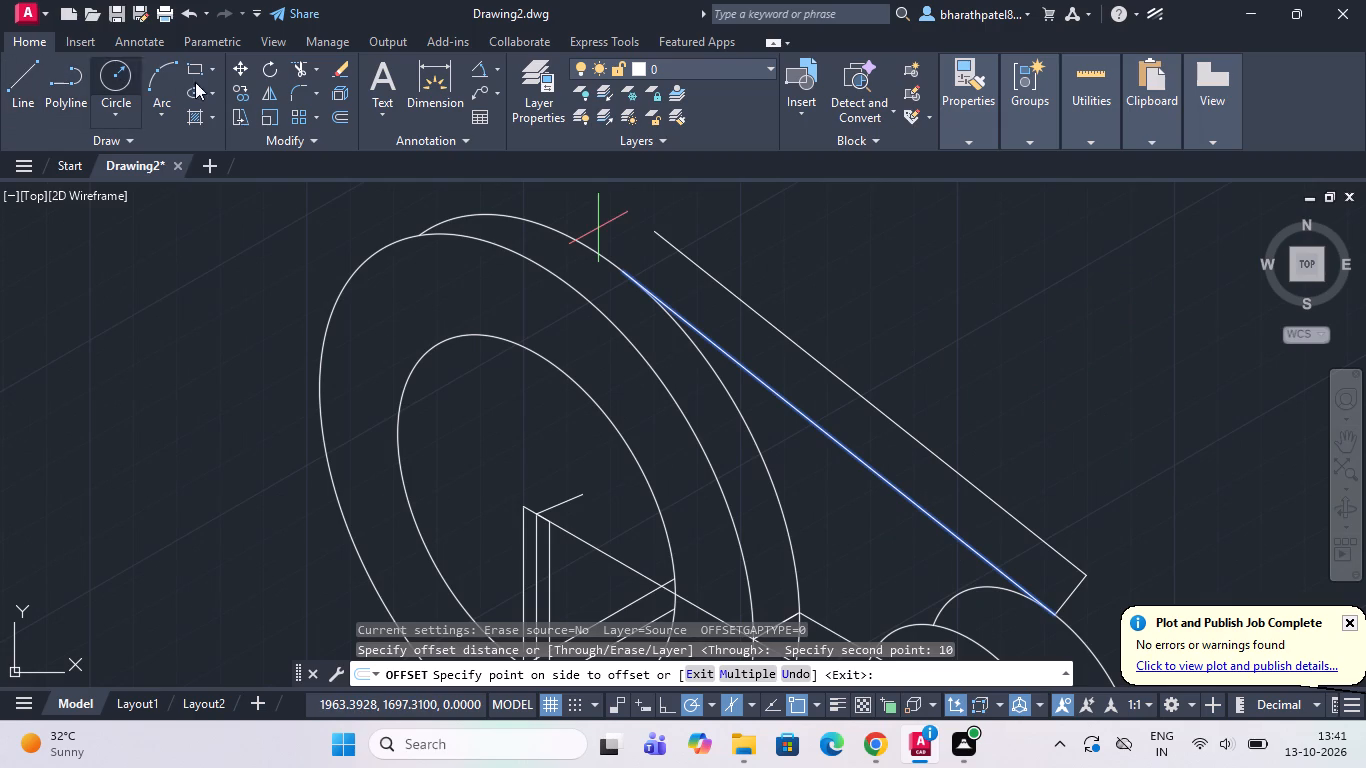
{"action": "scroll", "coordinate": [609, 232], "scroll_direction": "down", "scroll_amount": 3}
{"action": "left_click", "coordinate": [745, 271]}
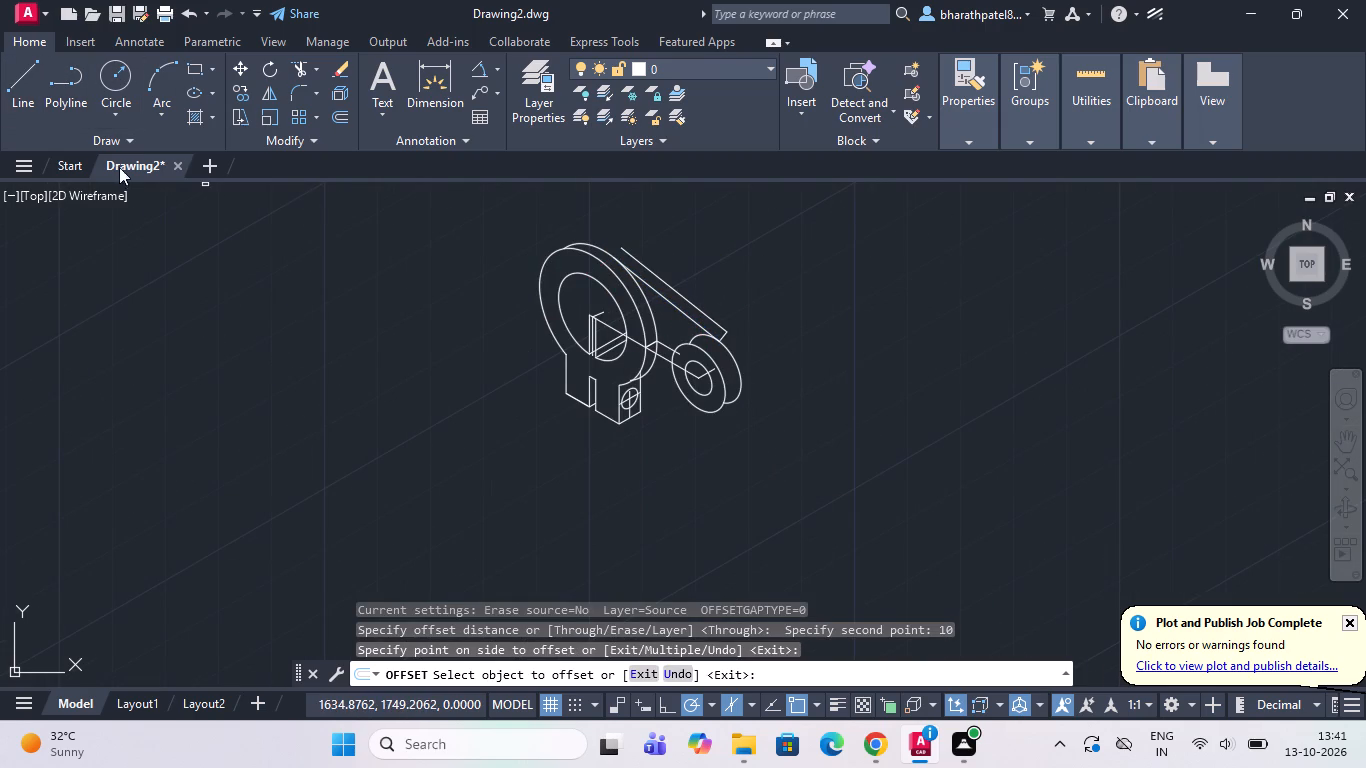
Draw a 40-long line at 30° from the centre of the small front isocircles.
{"action": "left_click", "coordinate": [22, 90]}
{"action": "scroll", "coordinate": [701, 365], "scroll_direction": "up", "scroll_amount": 1}
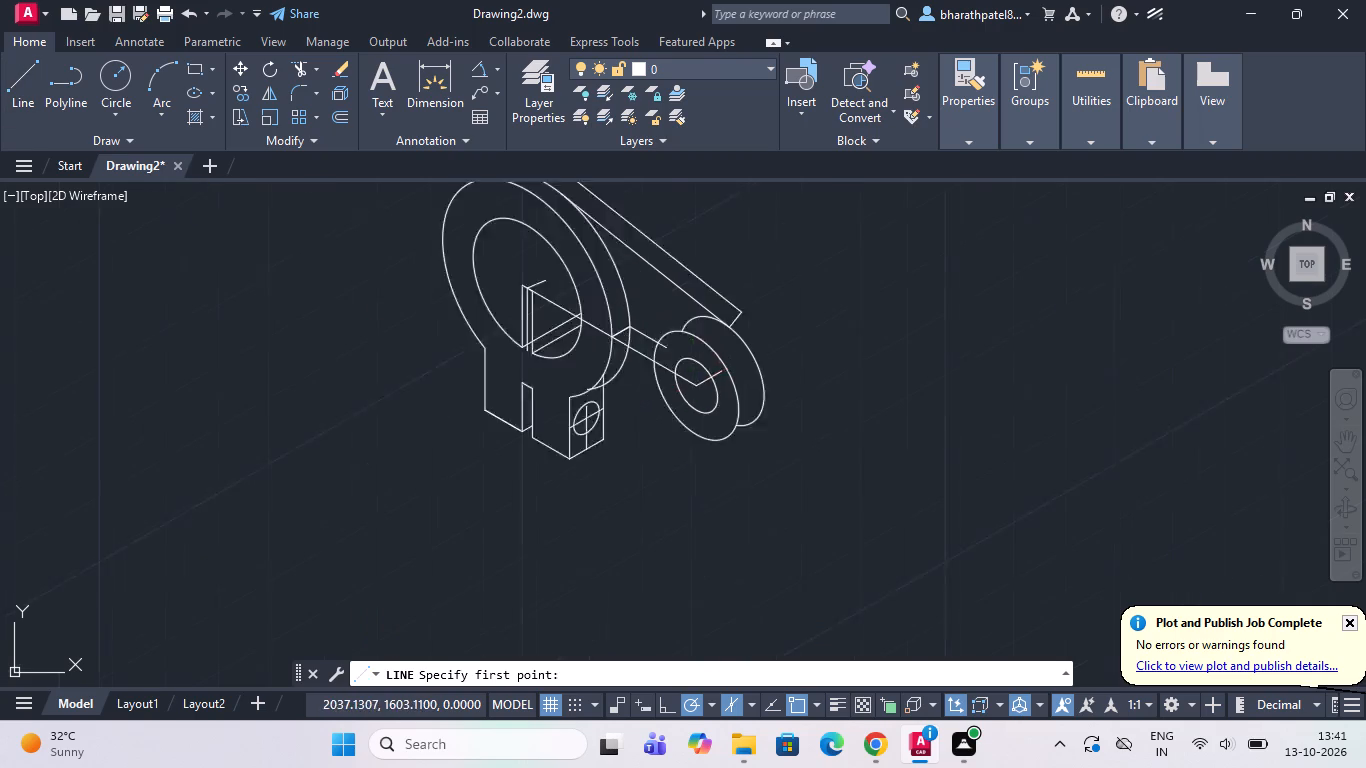
{"action": "scroll", "coordinate": [701, 365], "scroll_direction": "up", "scroll_amount": 2}
{"action": "left_click", "coordinate": [690, 415]}
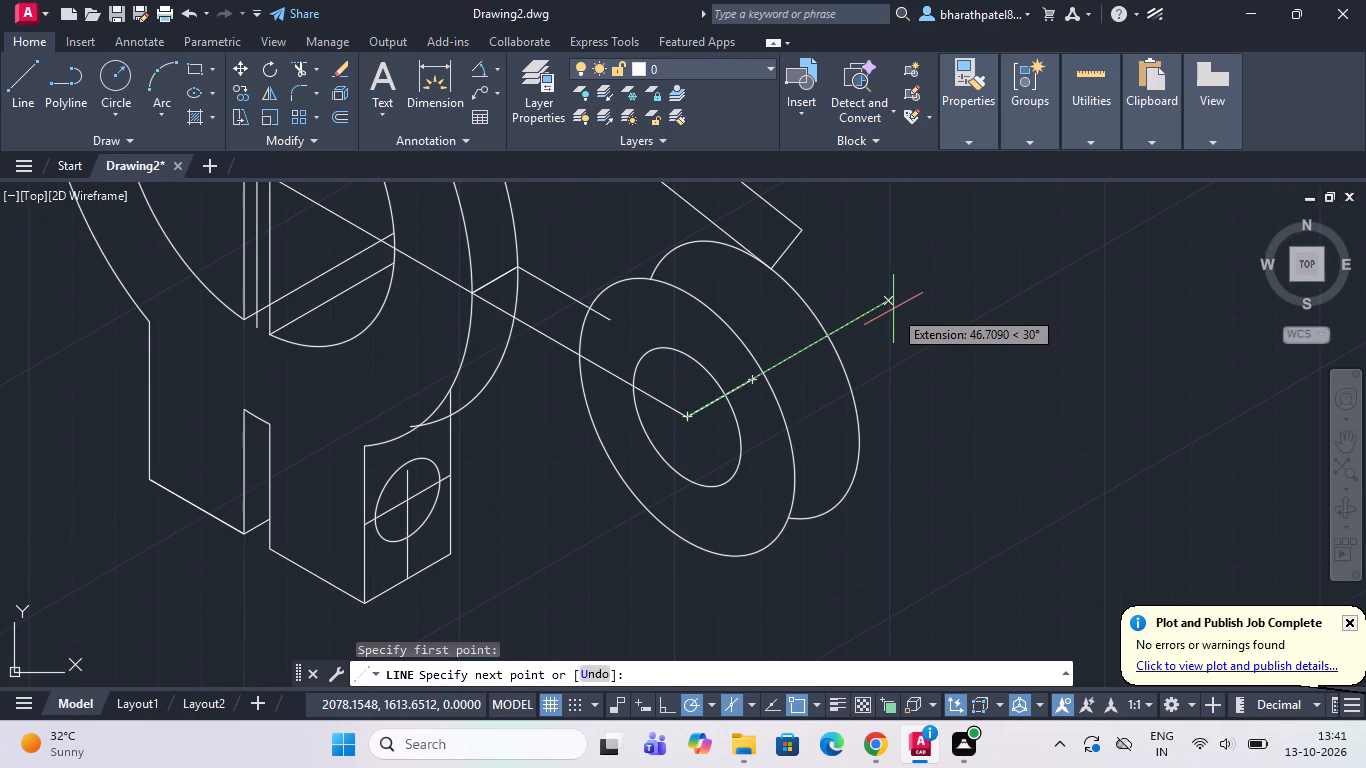
{"action": "type", "text": "40"}
{"action": "key", "text": "Return"}
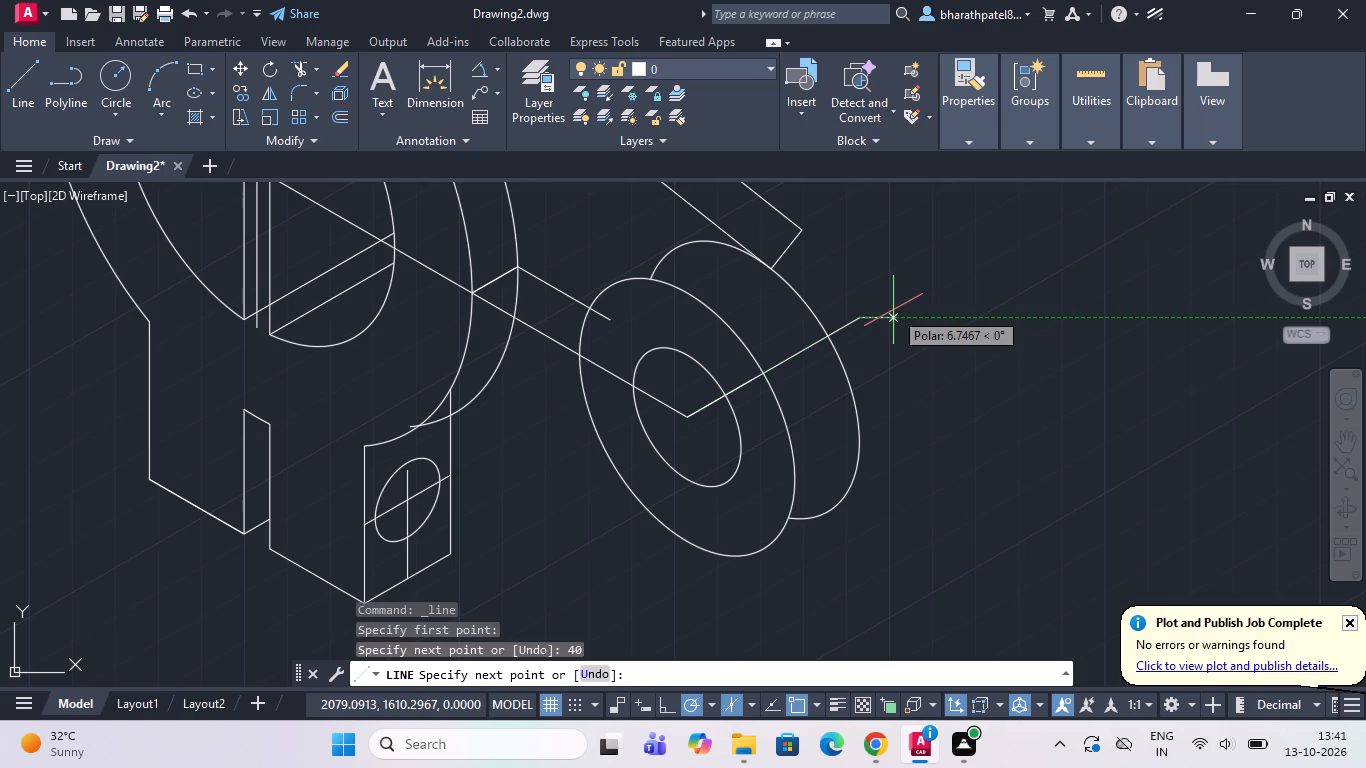
{"action": "key", "text": "Escape"}
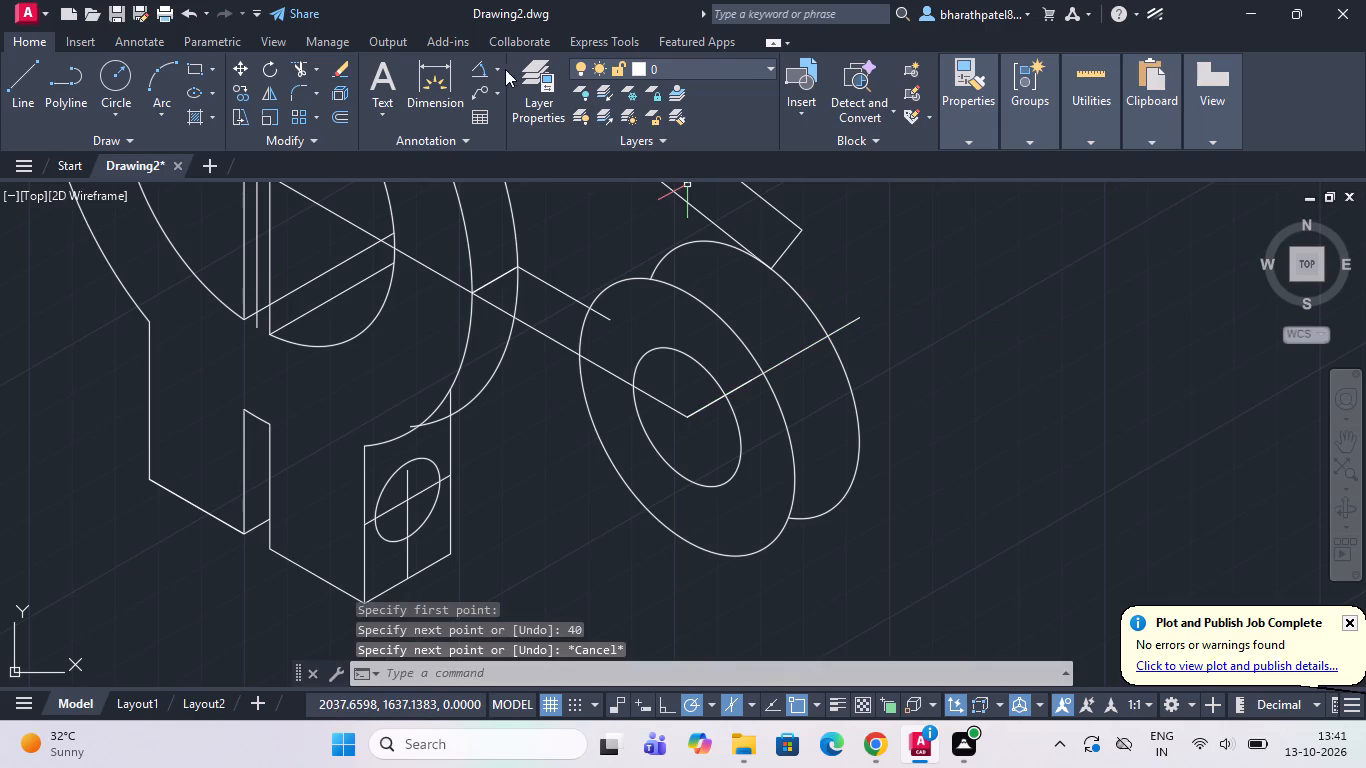
Copy the outer small front isocircle from its centre to the far end of the 40-long line.
{"action": "left_click", "coordinate": [730, 329]}
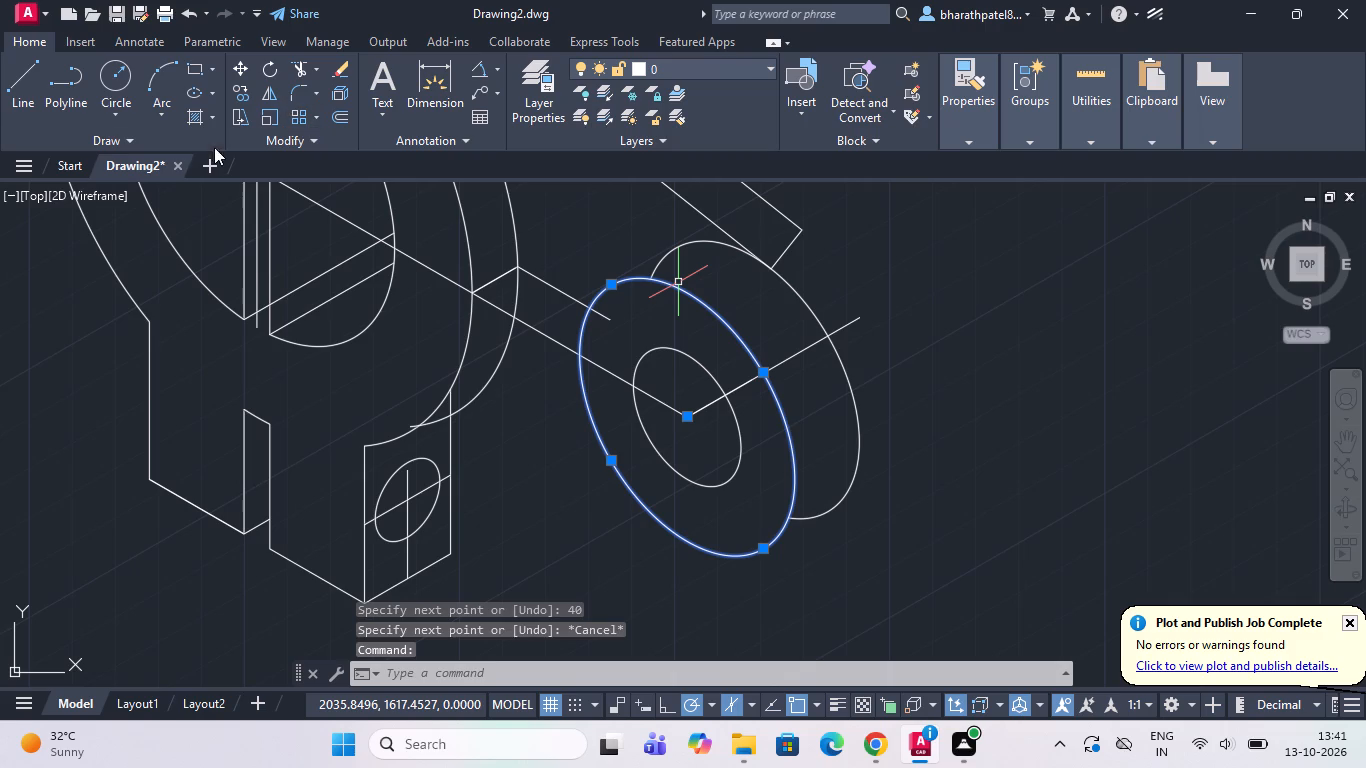
{"action": "left_click", "coordinate": [248, 93]}
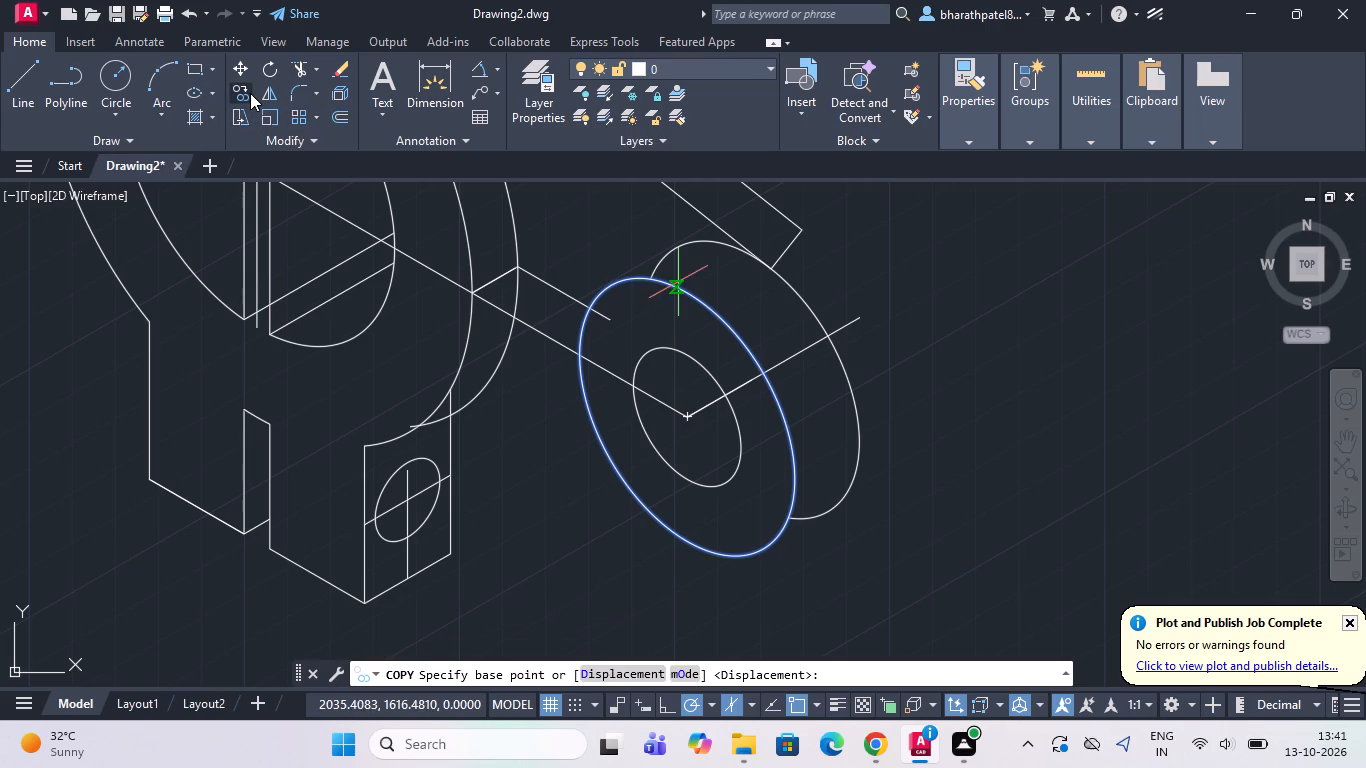
{"action": "left_click", "coordinate": [690, 411]}
{"action": "scroll", "coordinate": [871, 322], "scroll_direction": "up", "scroll_amount": 3}
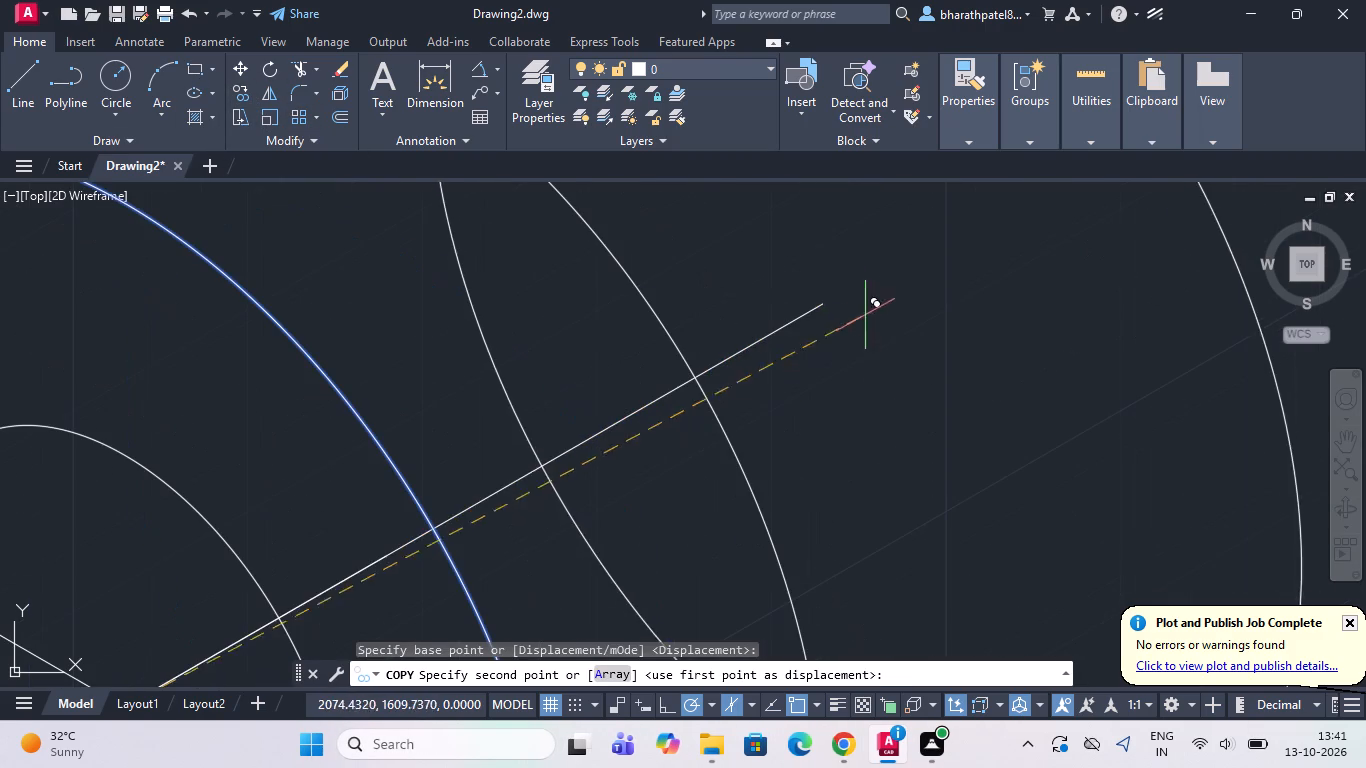
{"action": "left_click", "coordinate": [824, 307]}
{"action": "scroll", "coordinate": [824, 308], "scroll_direction": "down", "scroll_amount": 7}
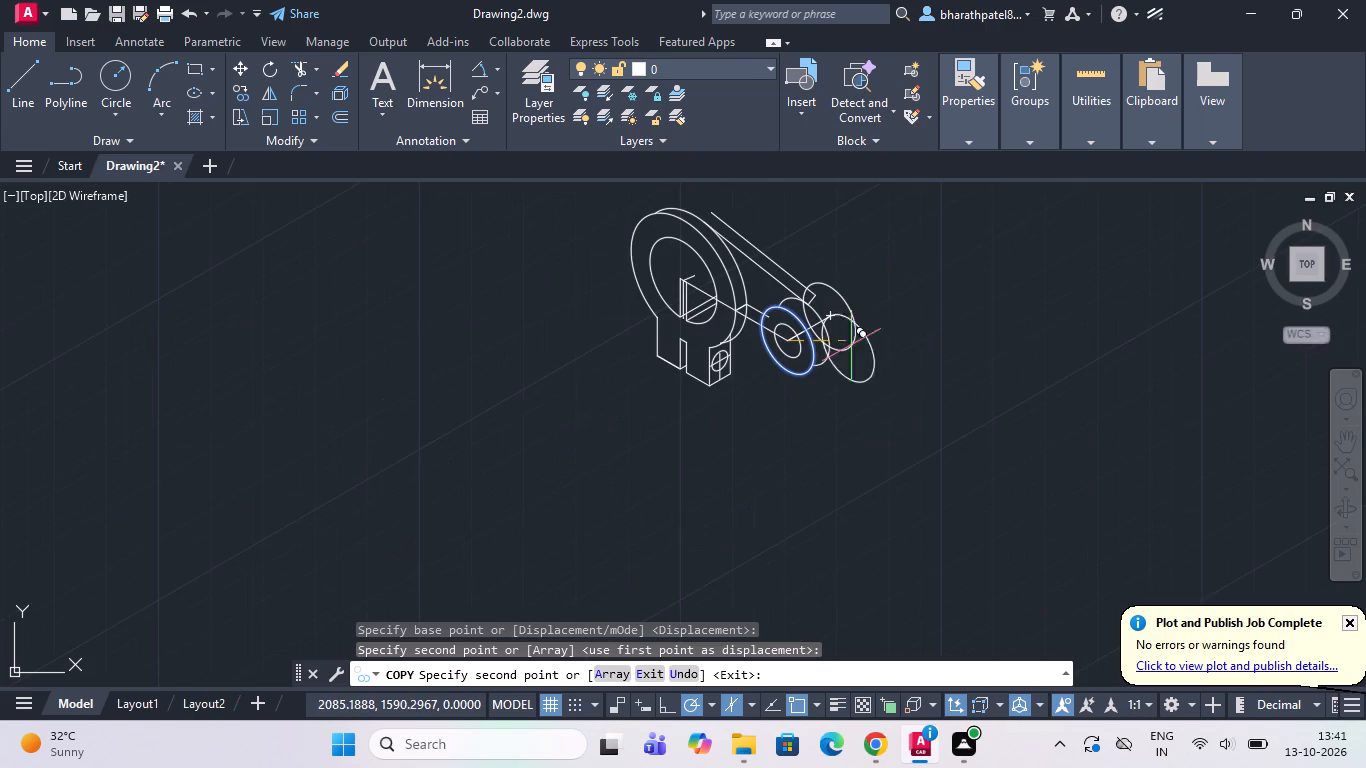
{"action": "key", "text": "Escape"}
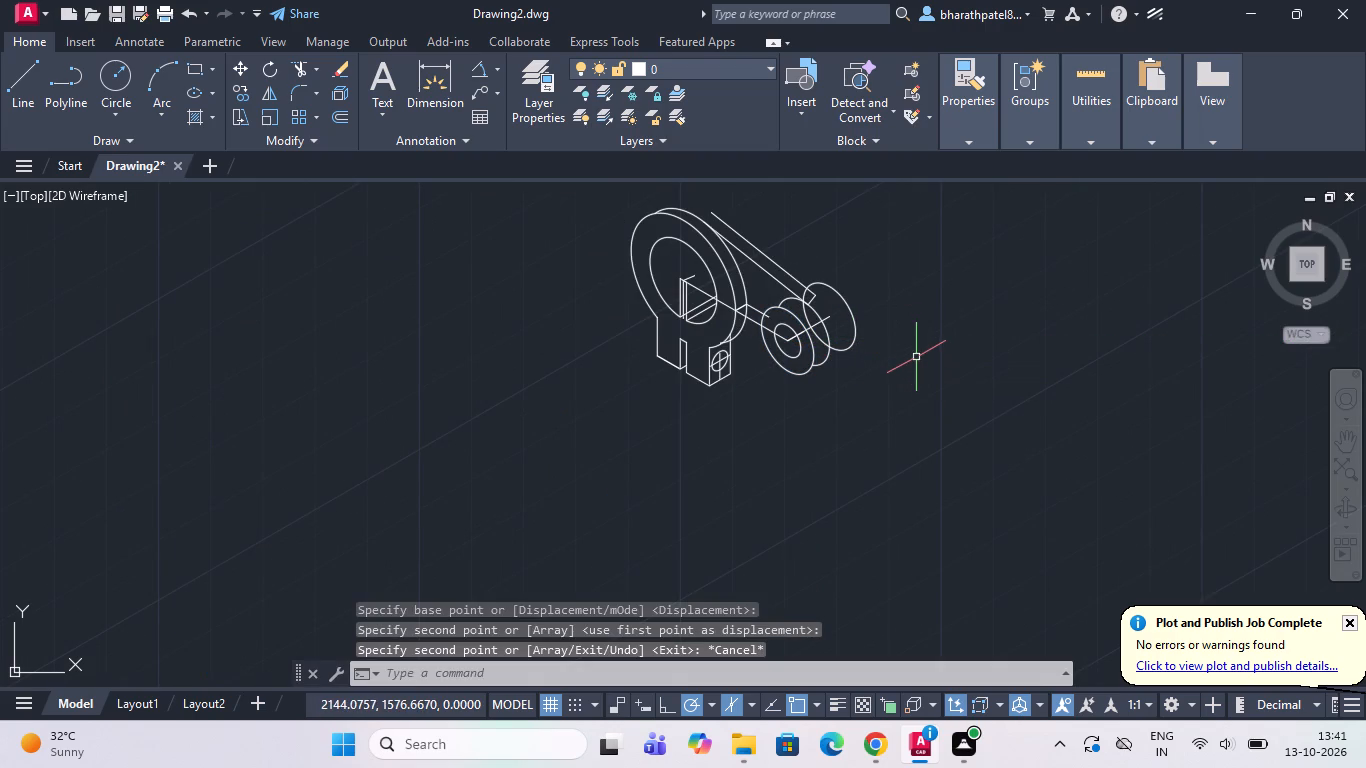
Trim away the remaining arcs of the old small back isocircle and the short 10-long line at the upper arm line's end.
{"action": "scroll", "coordinate": [880, 301], "scroll_direction": "up", "scroll_amount": 2}
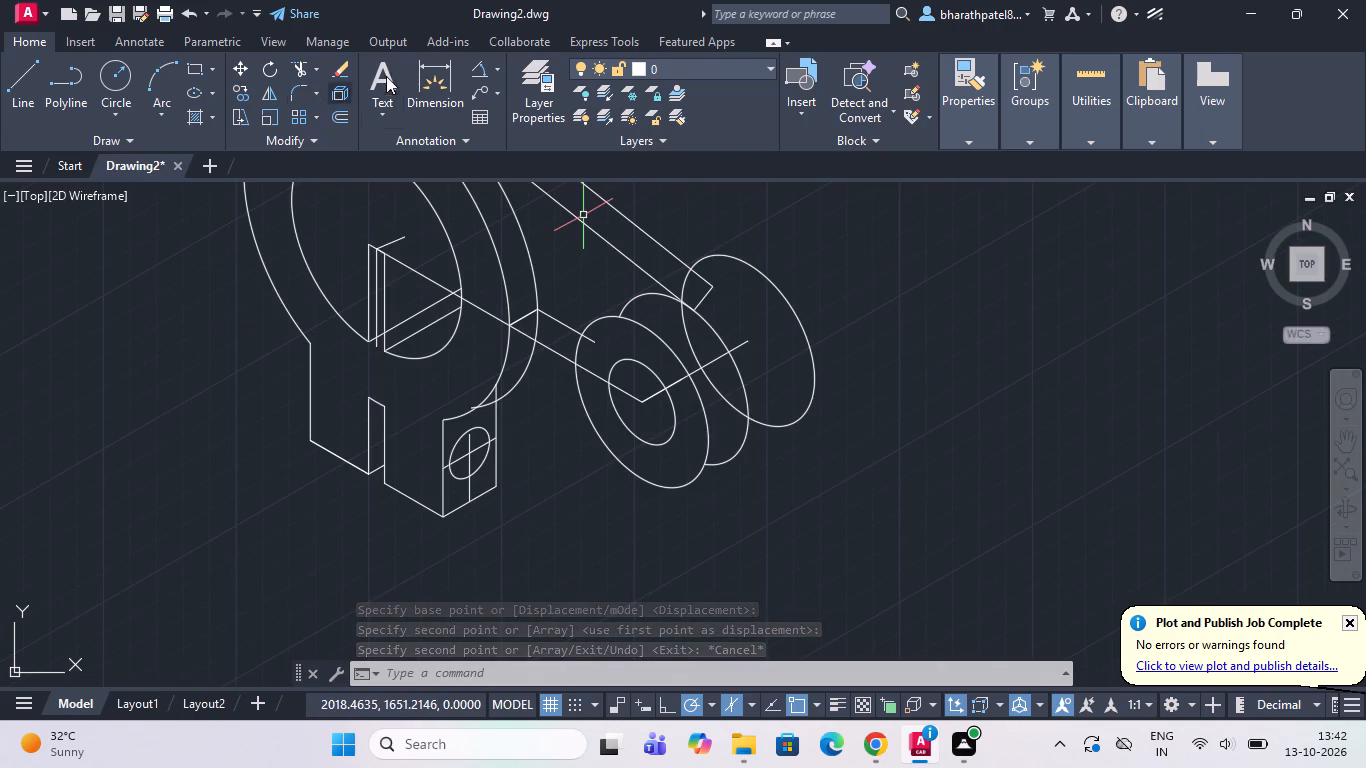
{"action": "left_click", "coordinate": [303, 73]}
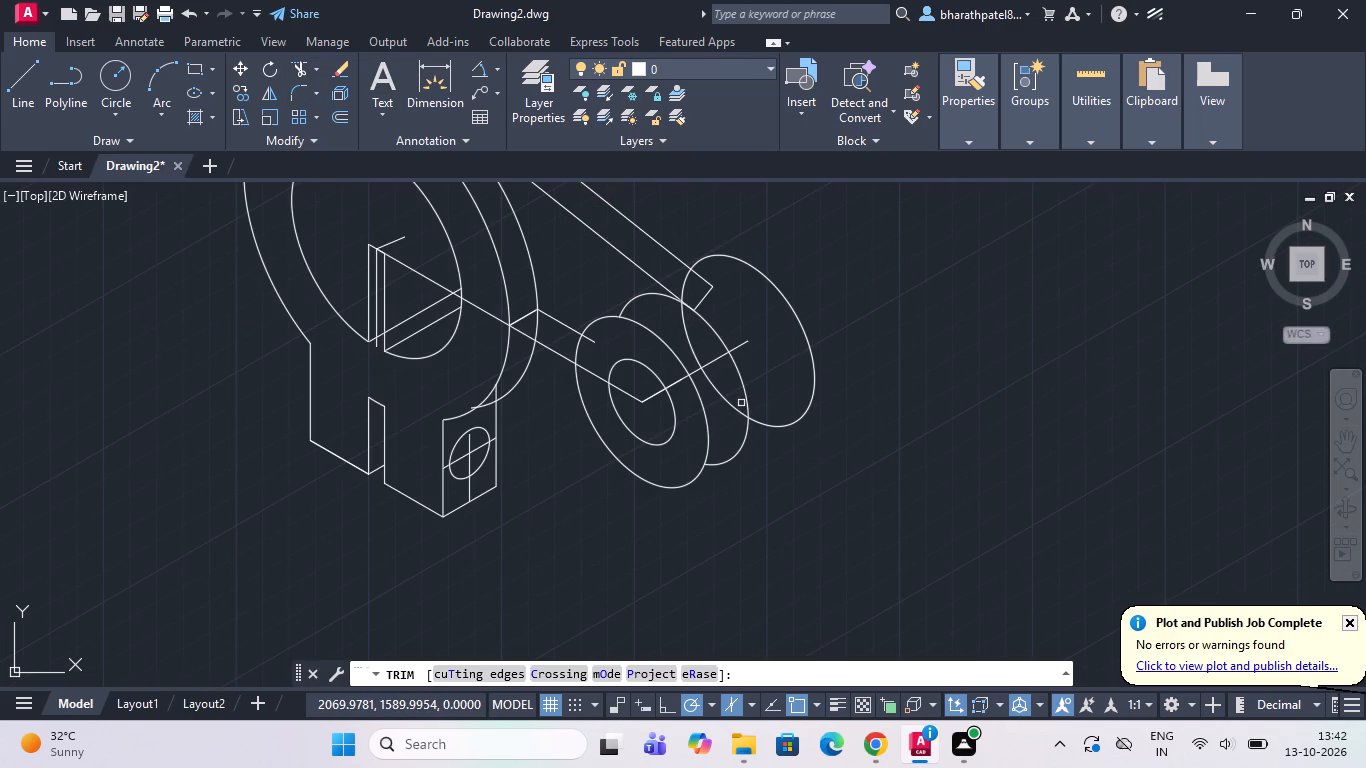
{"action": "left_click", "coordinate": [741, 391]}
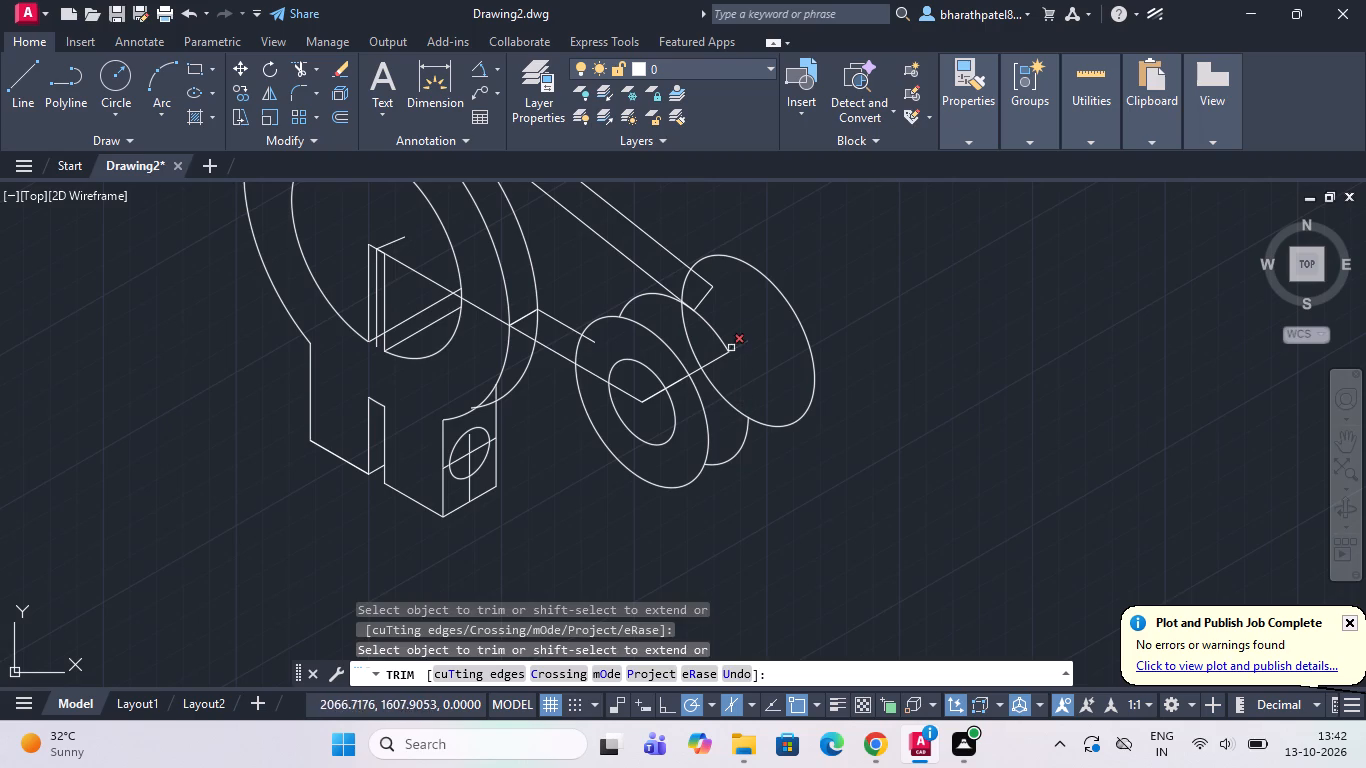
{"action": "left_click", "coordinate": [721, 340]}
{"action": "left_click", "coordinate": [704, 302]}
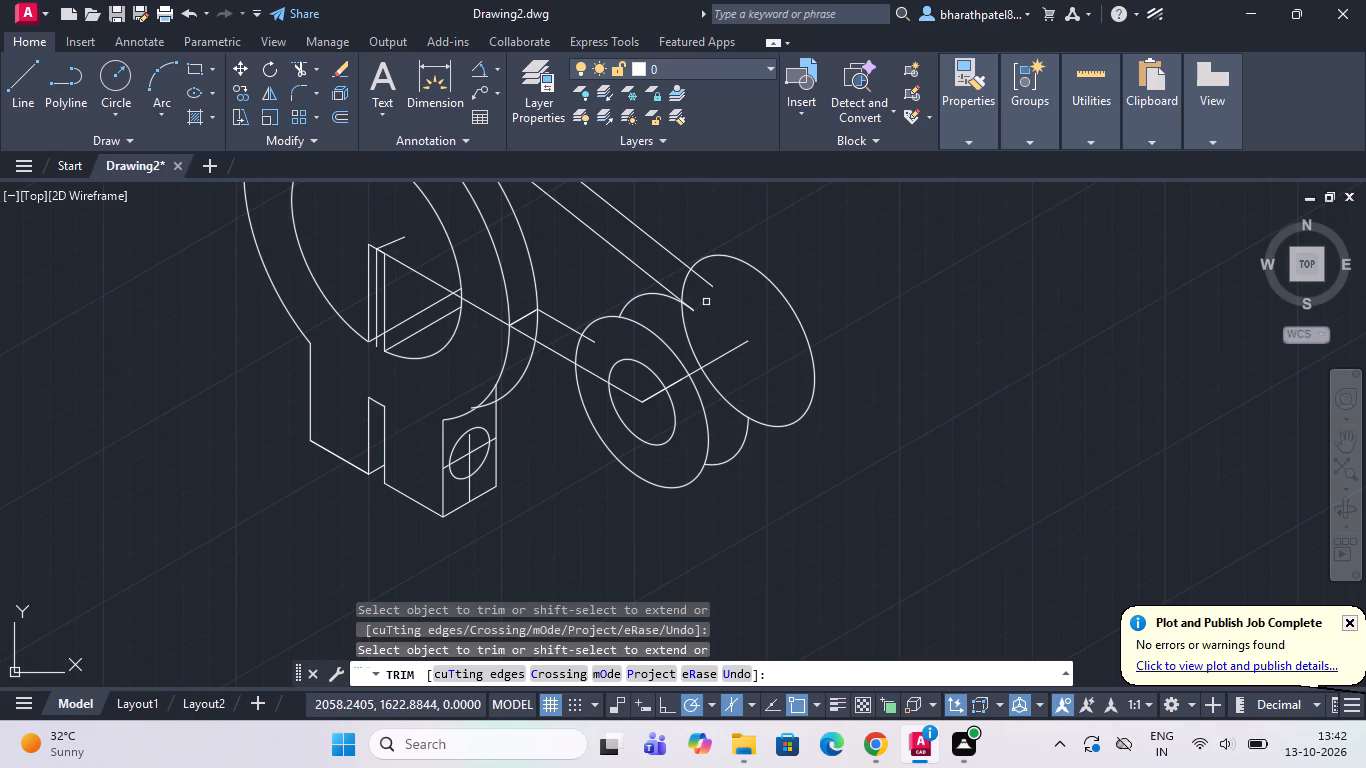
{"action": "left_click", "coordinate": [738, 450]}
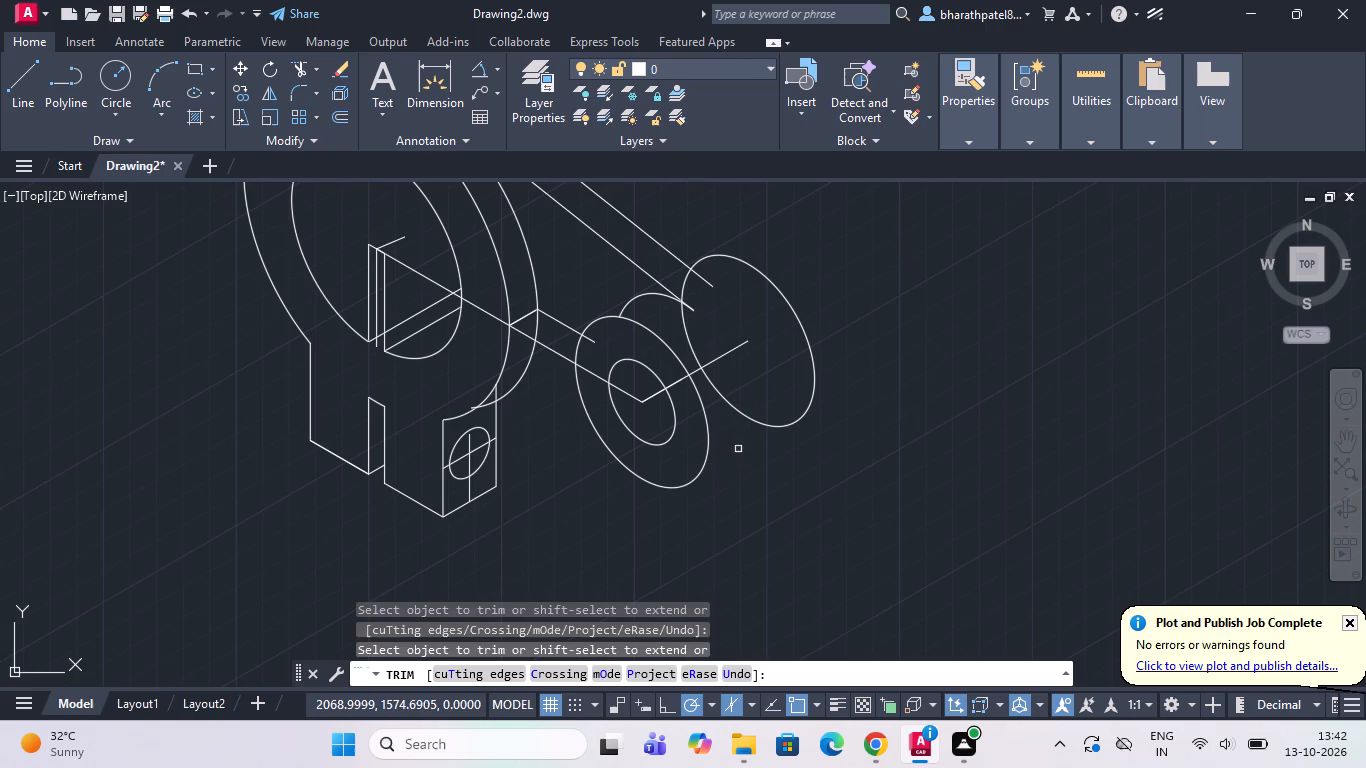
{"action": "left_click", "coordinate": [652, 294]}
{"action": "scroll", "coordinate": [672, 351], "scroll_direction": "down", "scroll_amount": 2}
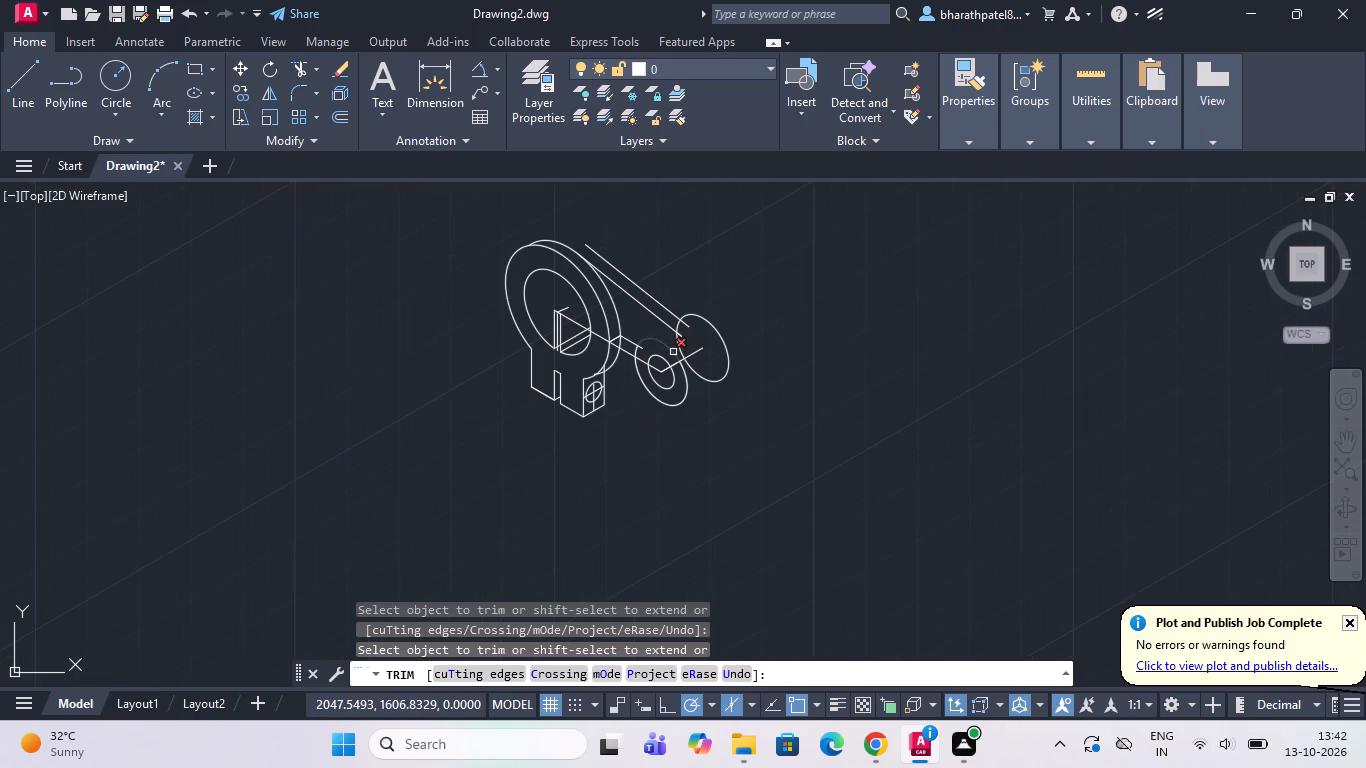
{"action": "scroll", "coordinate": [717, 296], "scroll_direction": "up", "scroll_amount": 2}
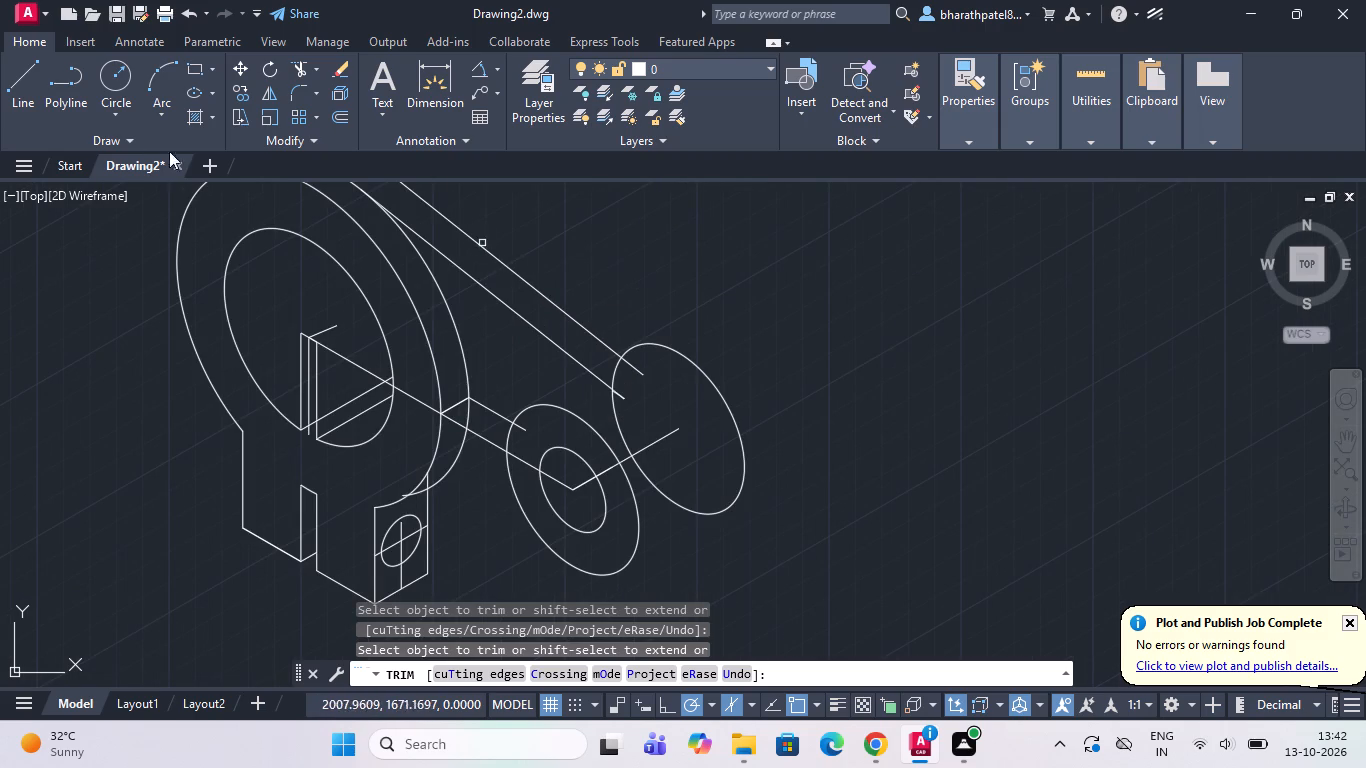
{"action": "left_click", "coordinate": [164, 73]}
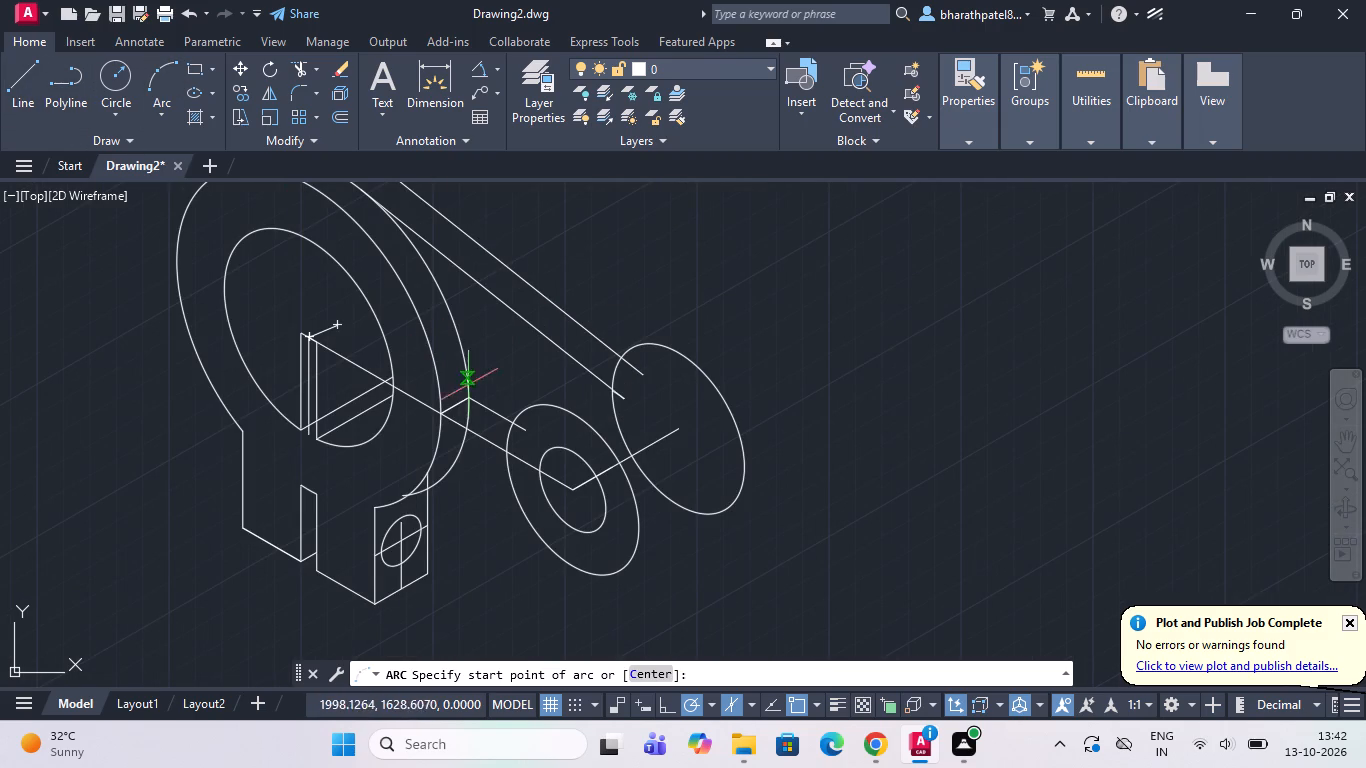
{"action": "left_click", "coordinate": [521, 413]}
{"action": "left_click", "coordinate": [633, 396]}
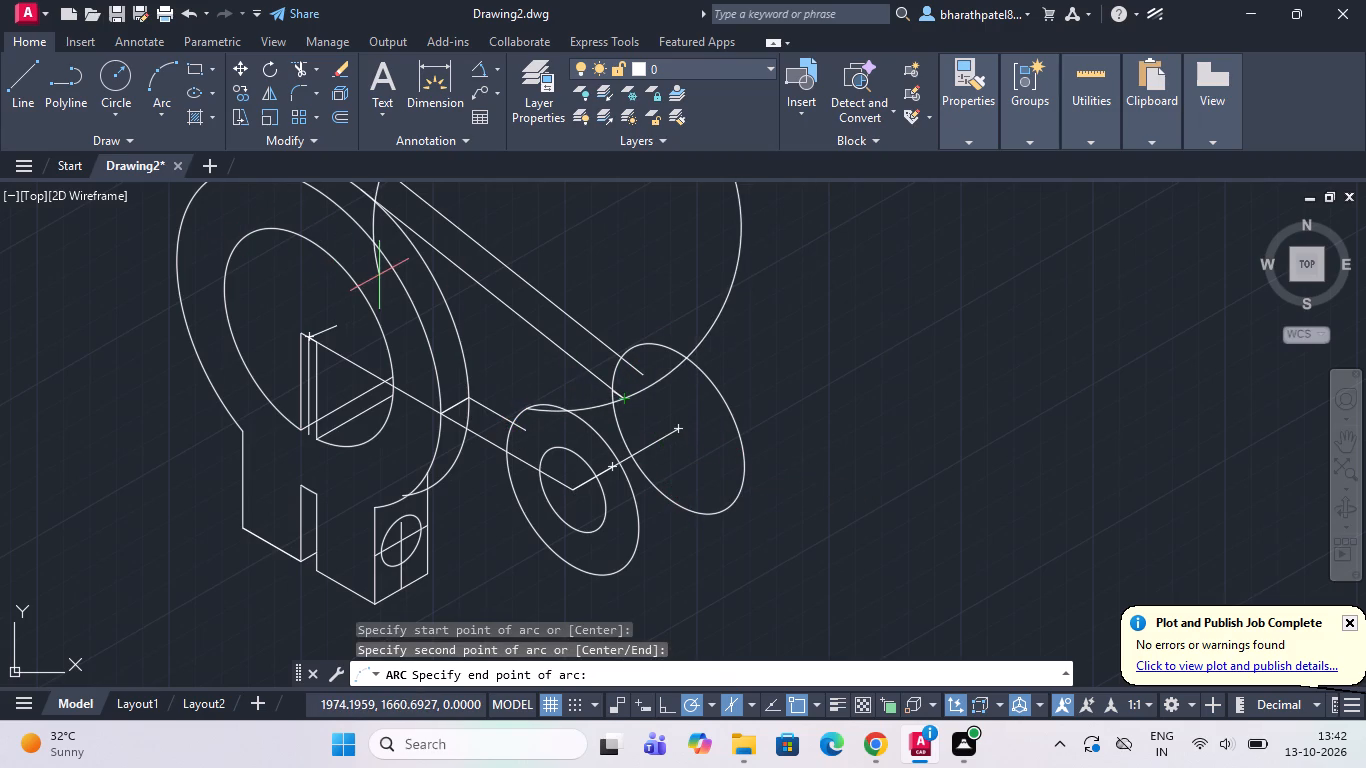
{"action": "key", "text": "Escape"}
Draw a Start, End, Radius arc from the top of the outer small front isocircle to the upper arm line's lower end.
{"action": "left_click", "coordinate": [151, 76]}
{"action": "left_click", "coordinate": [164, 109]}
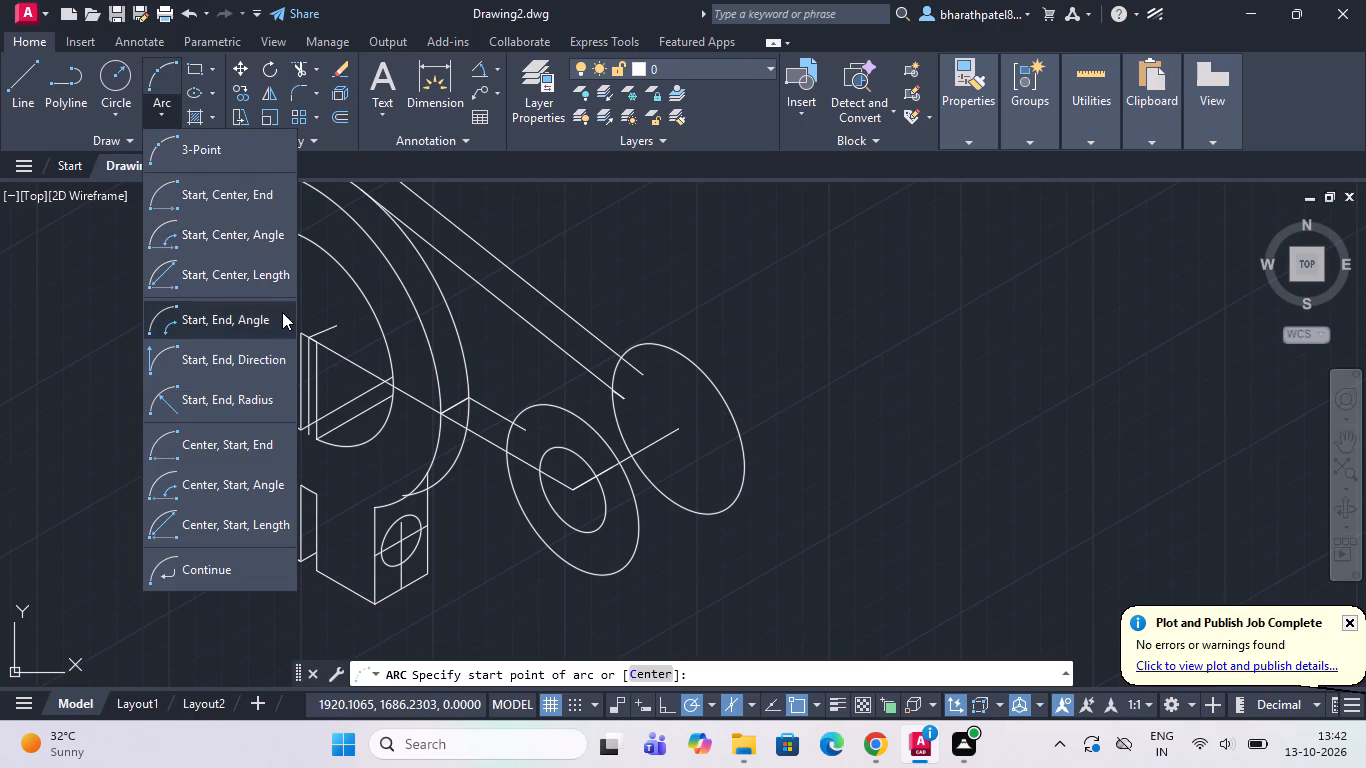
{"action": "left_click", "coordinate": [274, 398]}
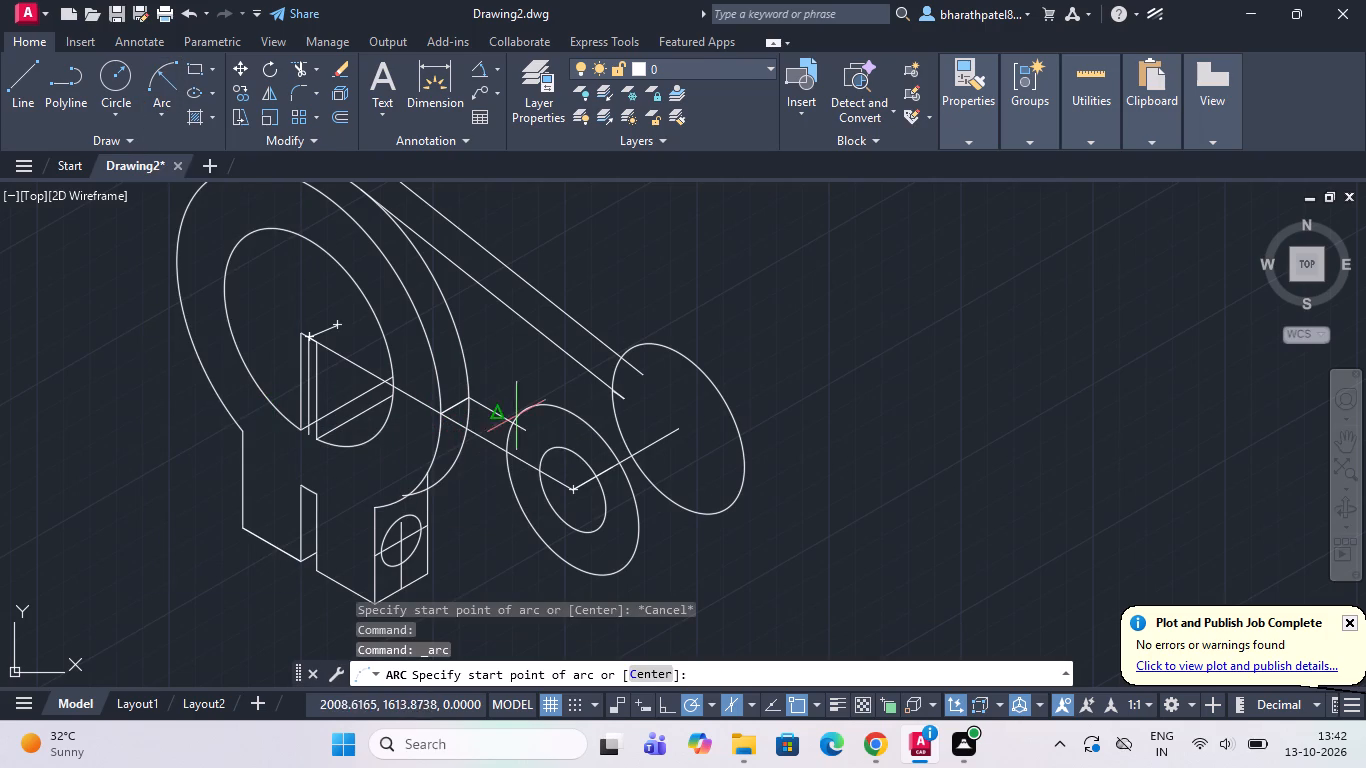
{"action": "scroll", "coordinate": [590, 384], "scroll_direction": "up", "scroll_amount": 1}
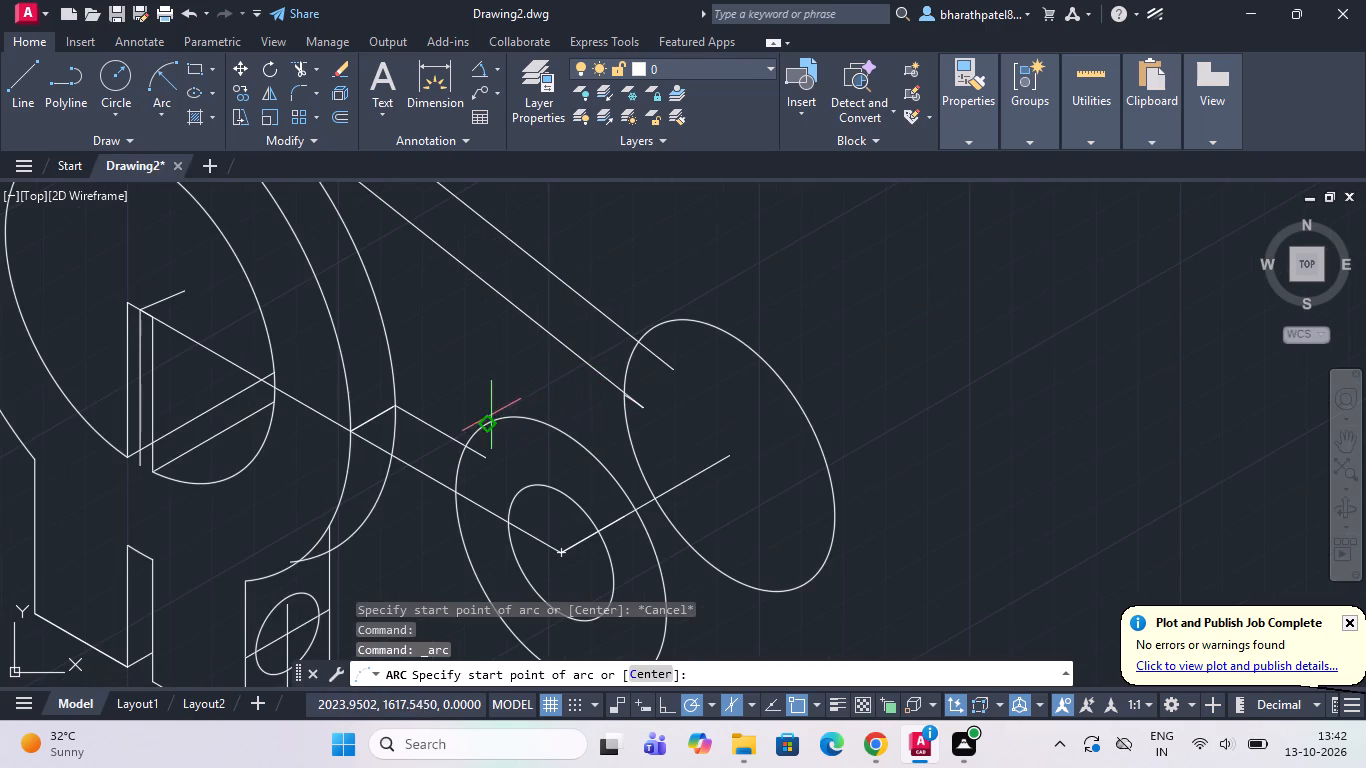
{"action": "left_click", "coordinate": [507, 415]}
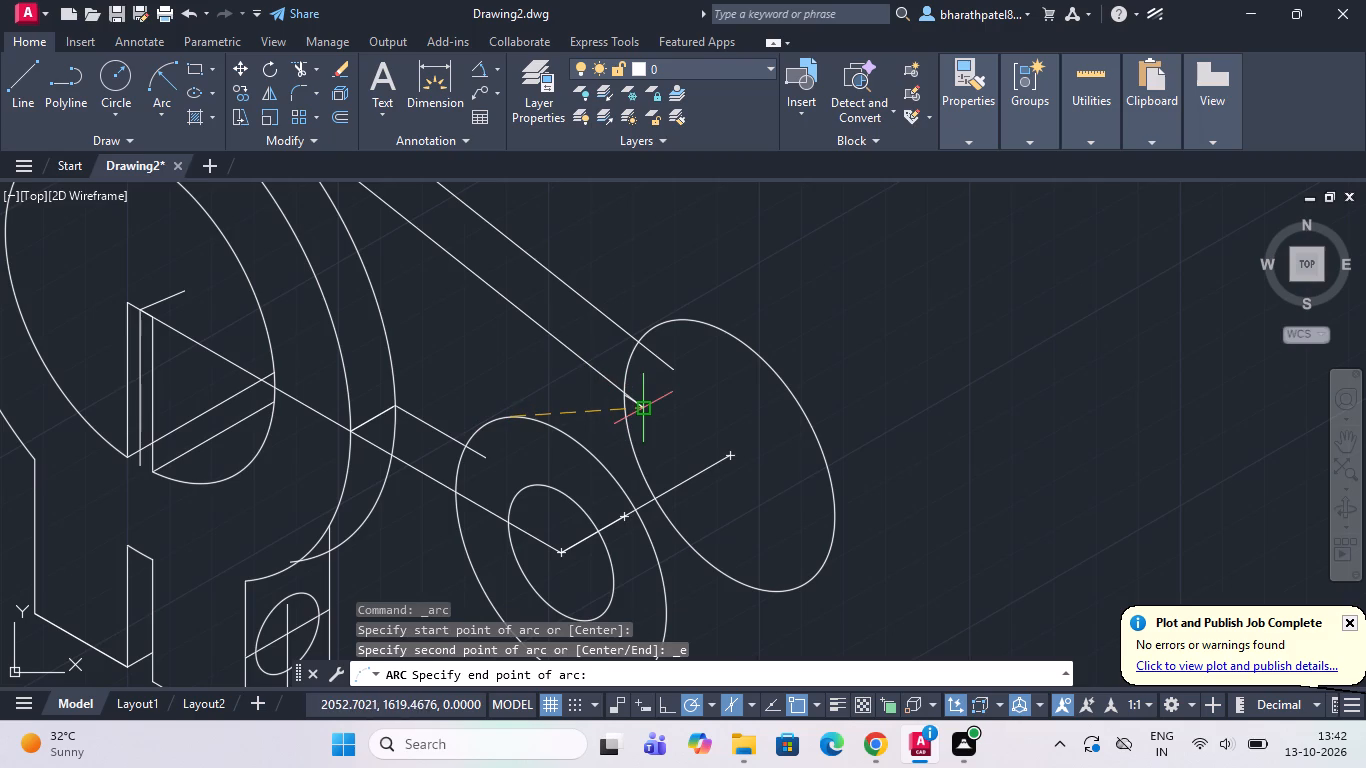
{"action": "left_click", "coordinate": [639, 411]}
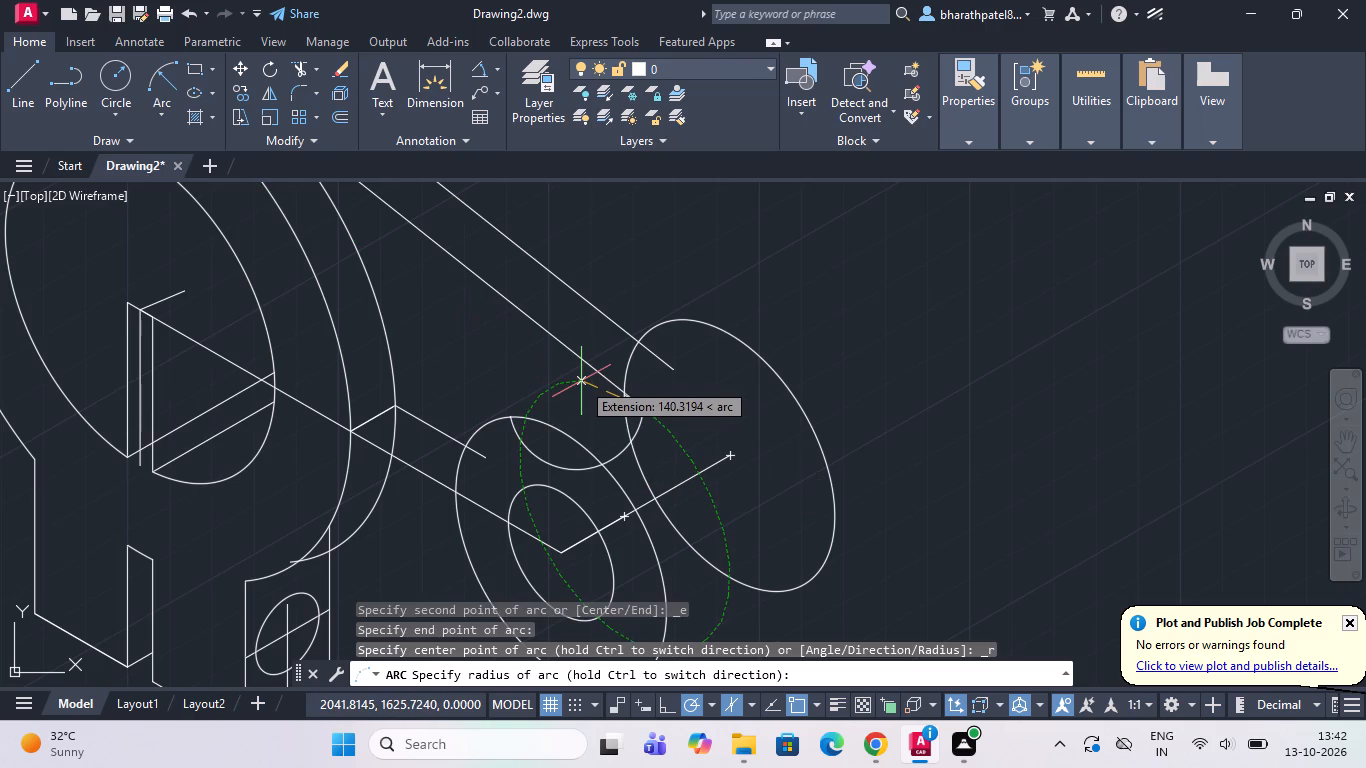
{"action": "left_click", "coordinate": [569, 377]}
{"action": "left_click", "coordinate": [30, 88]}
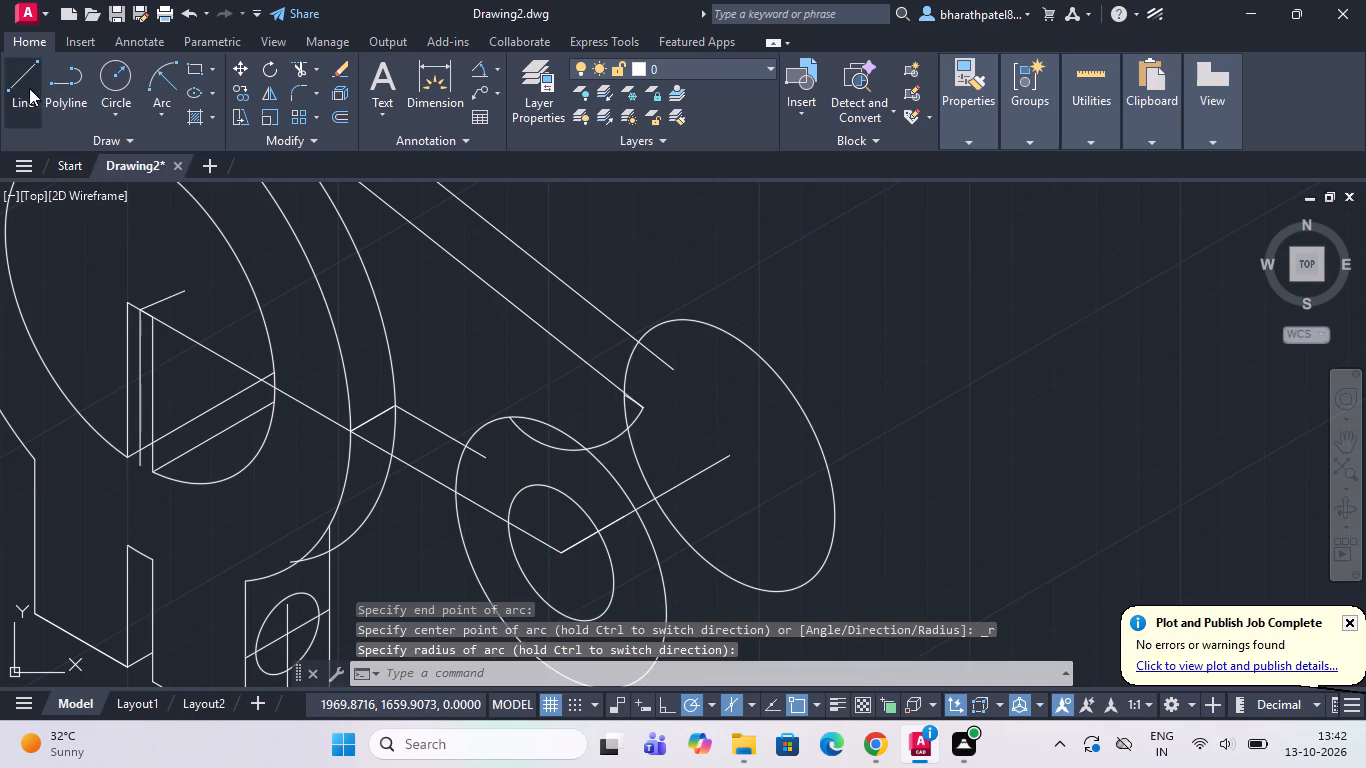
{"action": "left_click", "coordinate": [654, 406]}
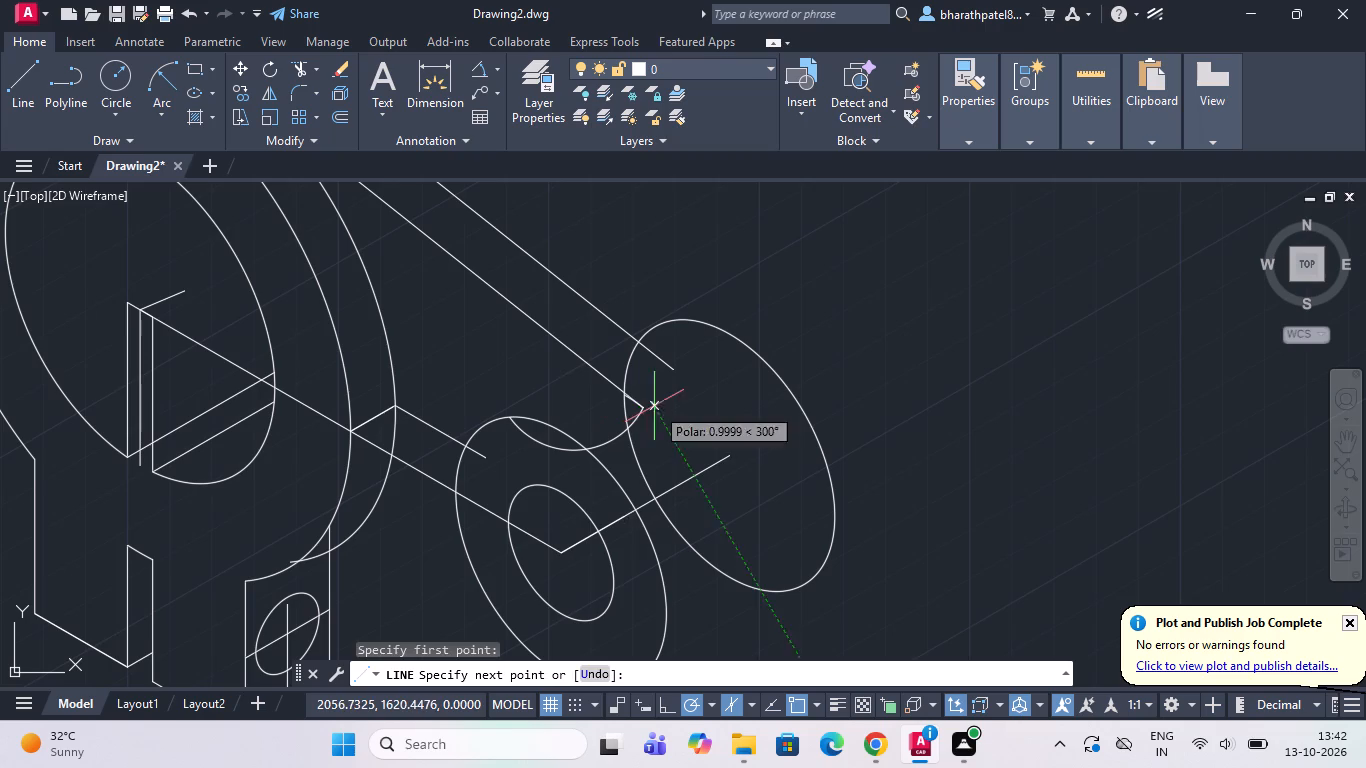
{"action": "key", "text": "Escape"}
Draw a straight line from the upper arm line's lower end to the arc's start on the outer small front isocircle.
{"action": "key", "text": "space"}
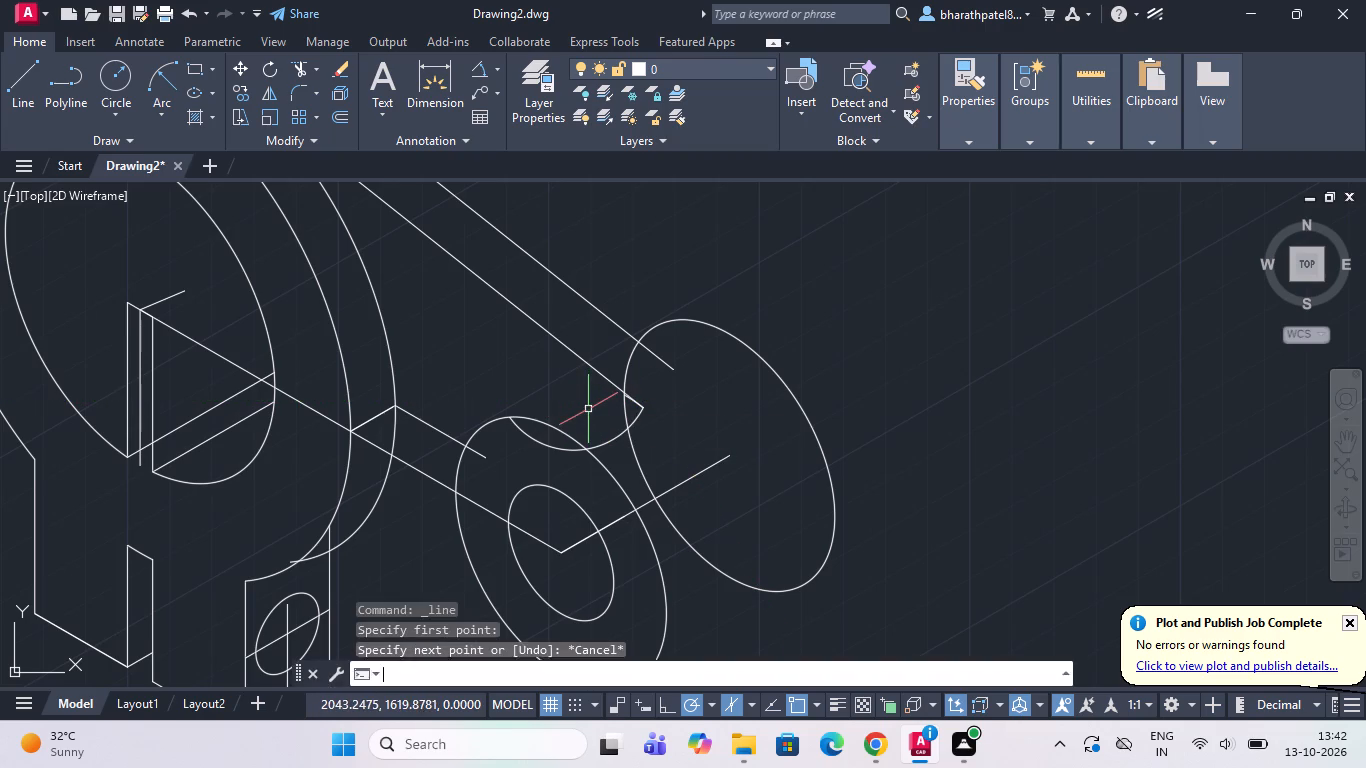
{"action": "left_click", "coordinate": [639, 407]}
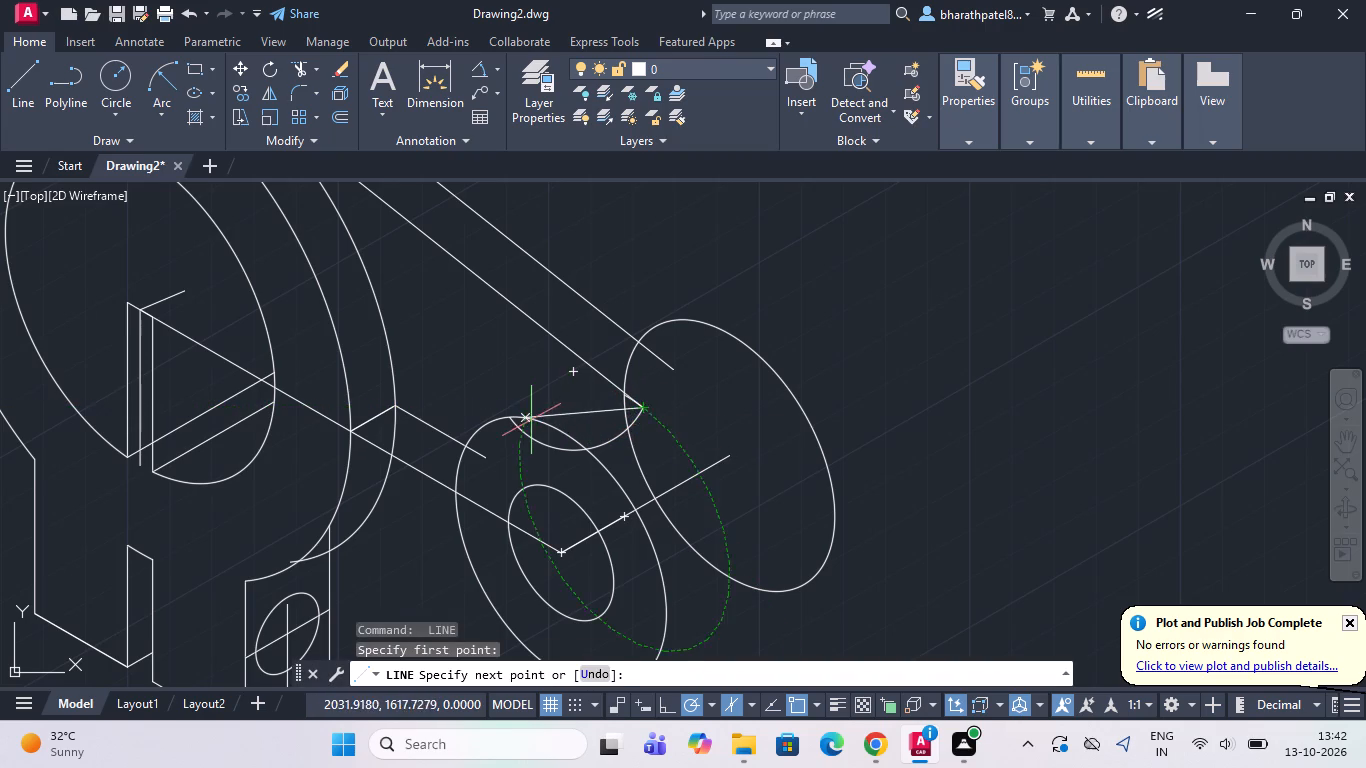
{"action": "scroll", "coordinate": [517, 420], "scroll_direction": "up", "scroll_amount": 2}
{"action": "left_click", "coordinate": [503, 412]}
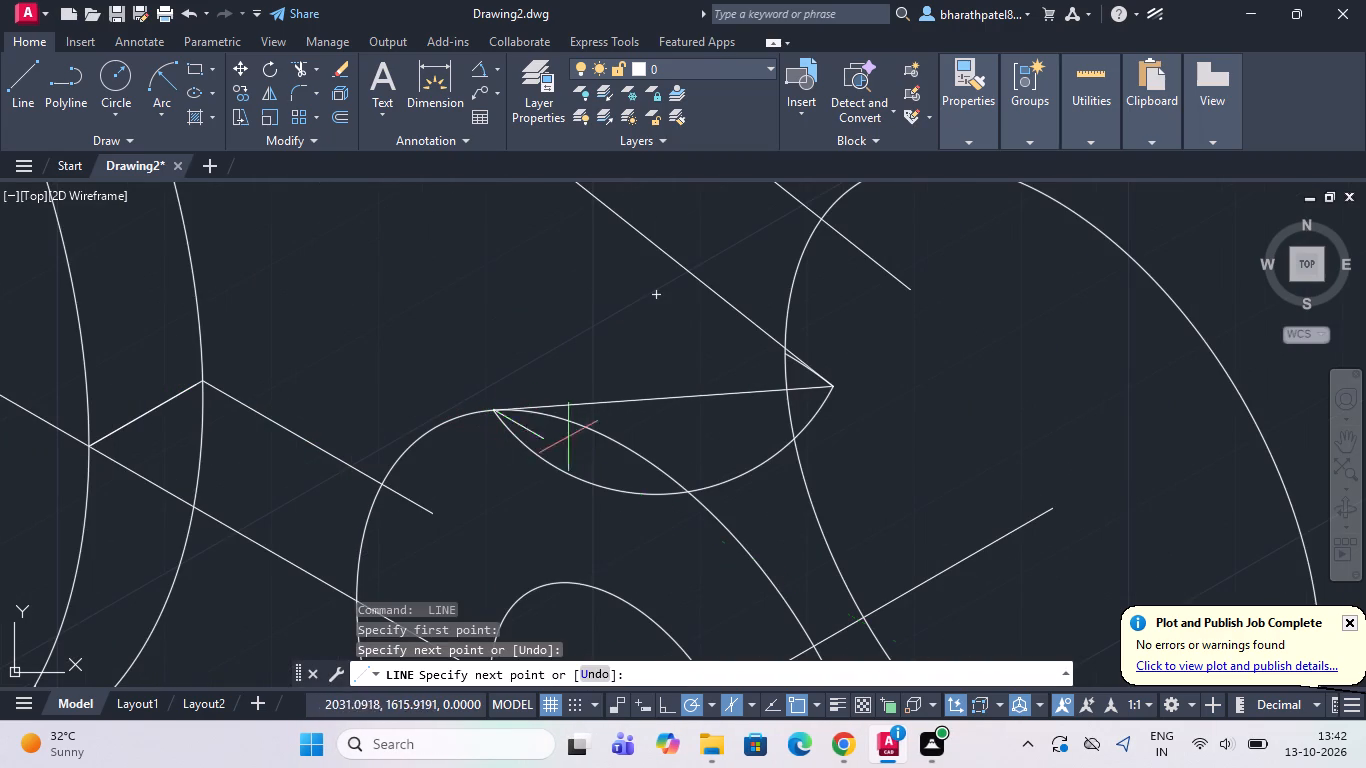
{"action": "key", "text": "Escape"}
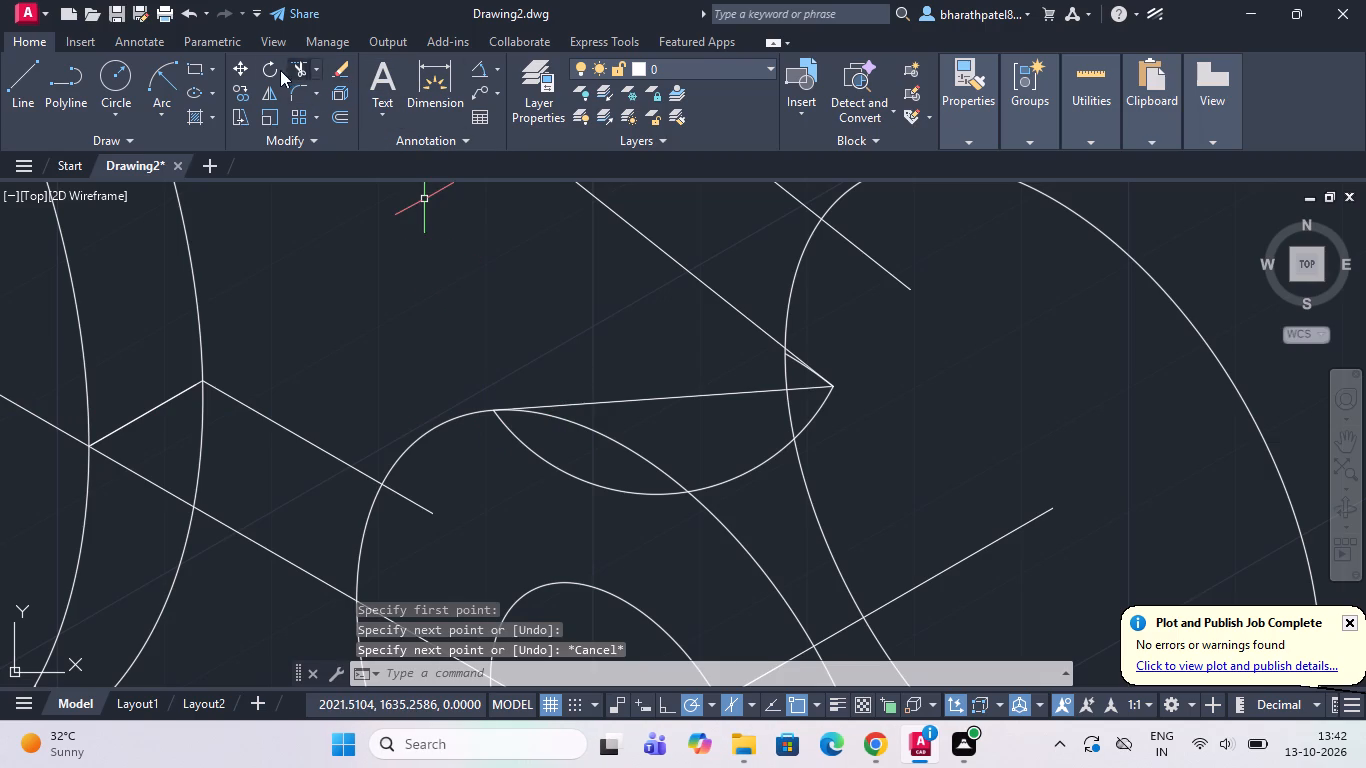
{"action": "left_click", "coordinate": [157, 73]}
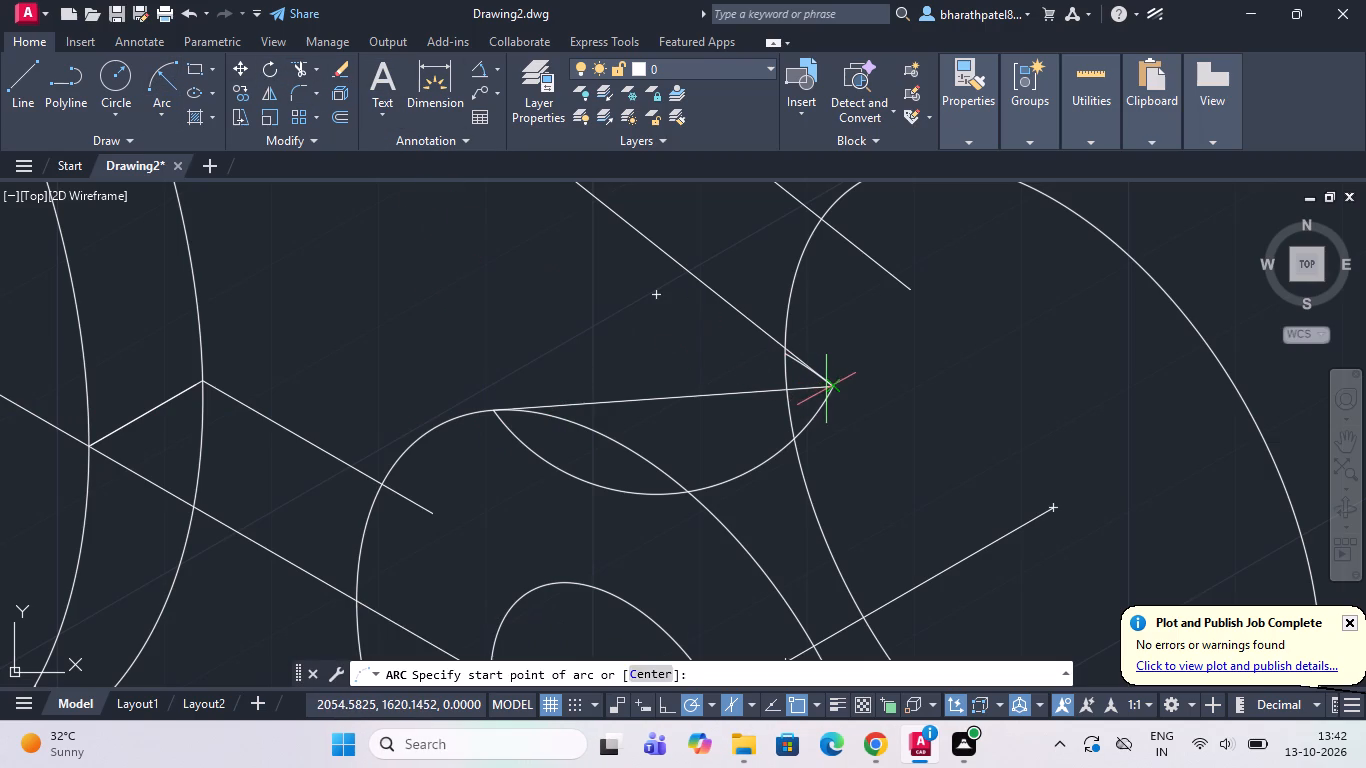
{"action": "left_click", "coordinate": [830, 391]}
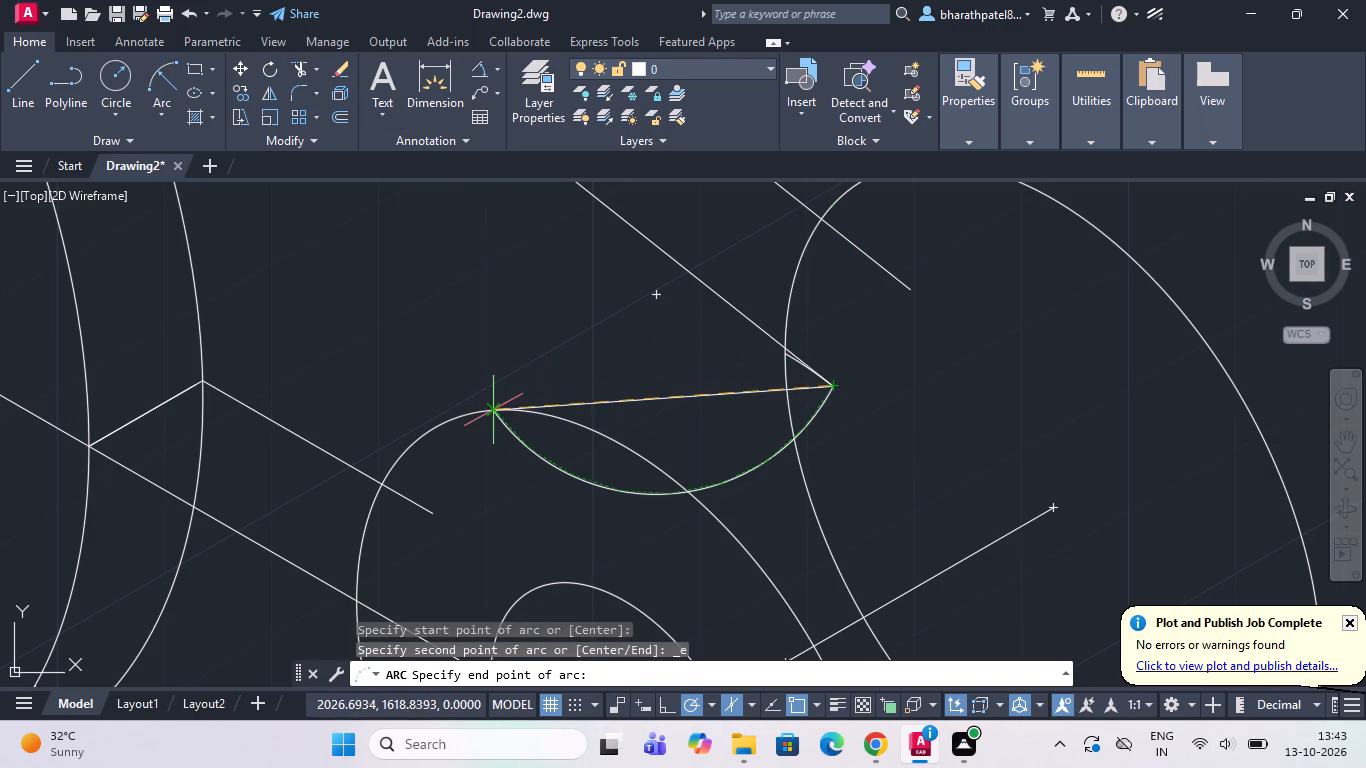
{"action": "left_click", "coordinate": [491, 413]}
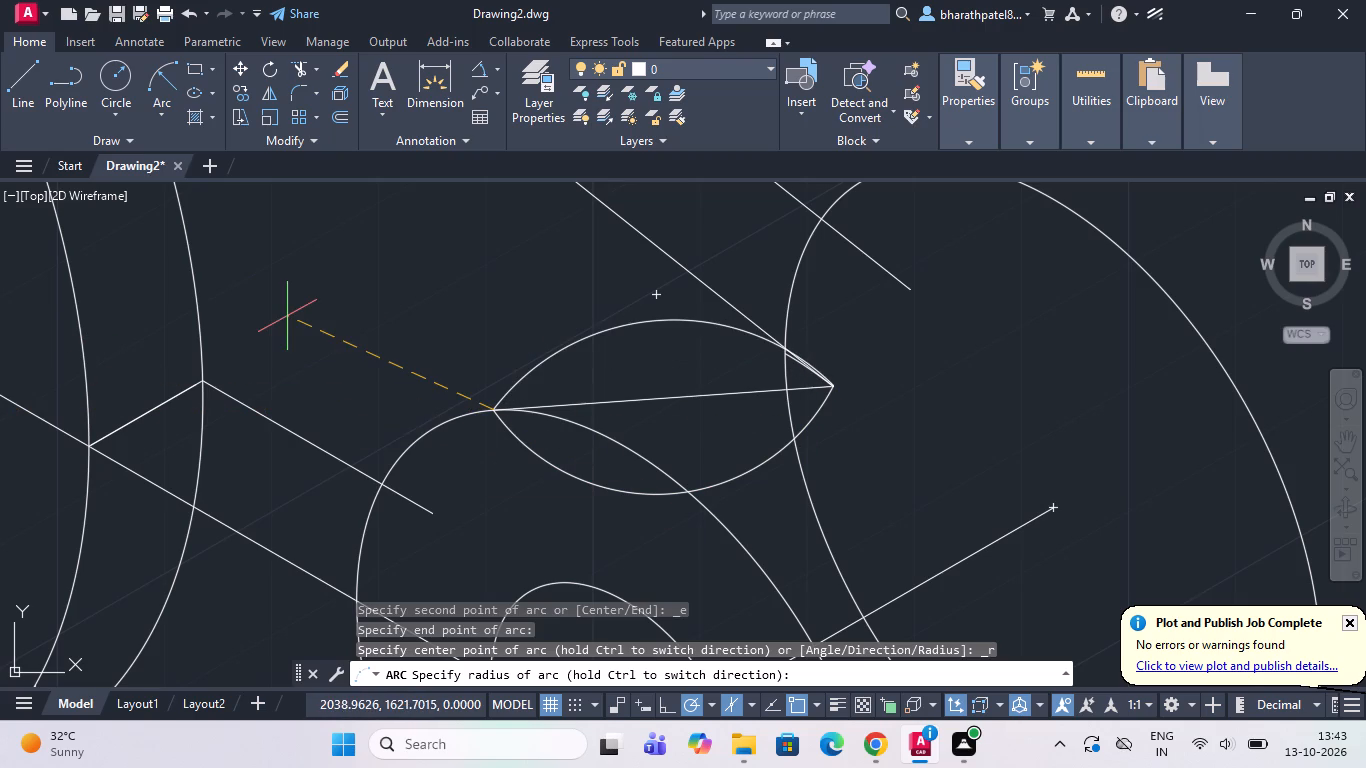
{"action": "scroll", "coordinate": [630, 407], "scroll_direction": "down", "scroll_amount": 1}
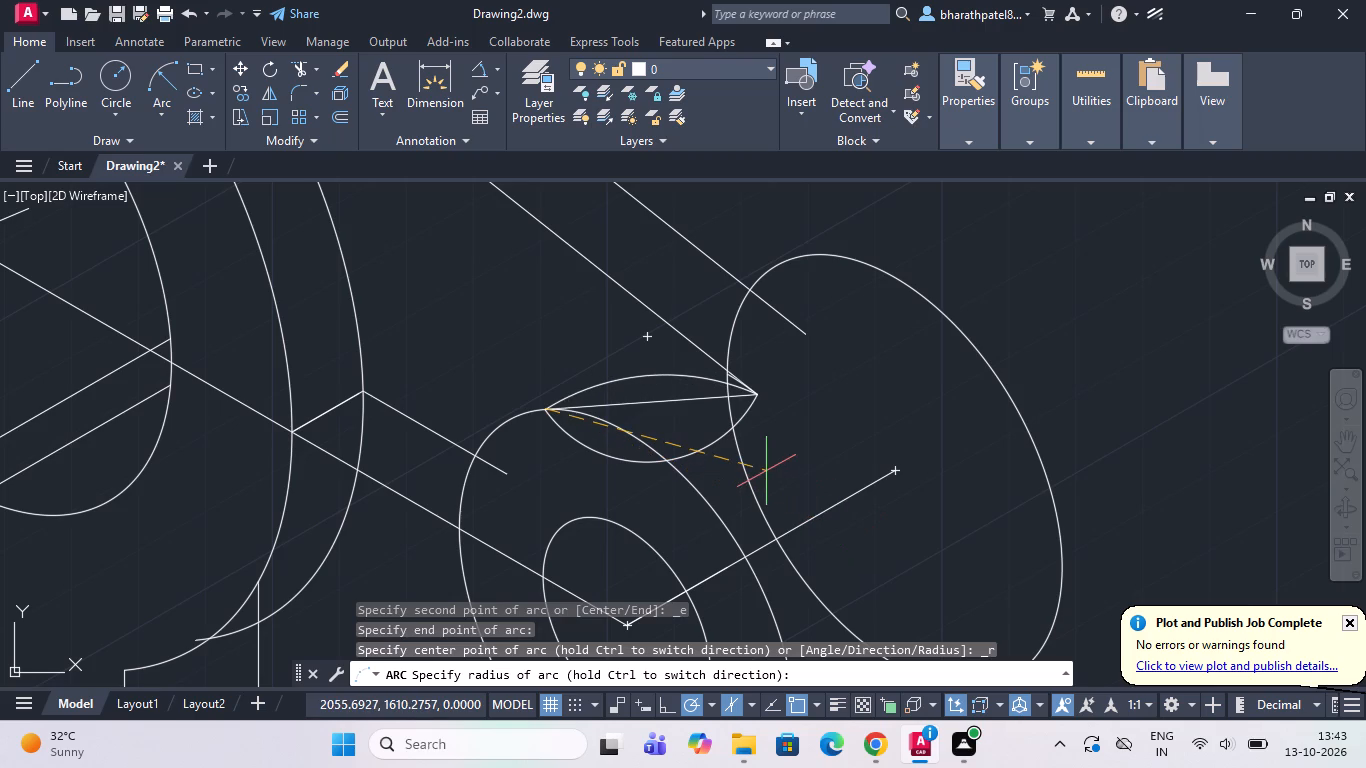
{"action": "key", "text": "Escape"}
Delete the downward-bulging arc and the straight line joining the outer small front isocircle to the upper arm line's lower end.
{"action": "left_click", "coordinate": [693, 454]}
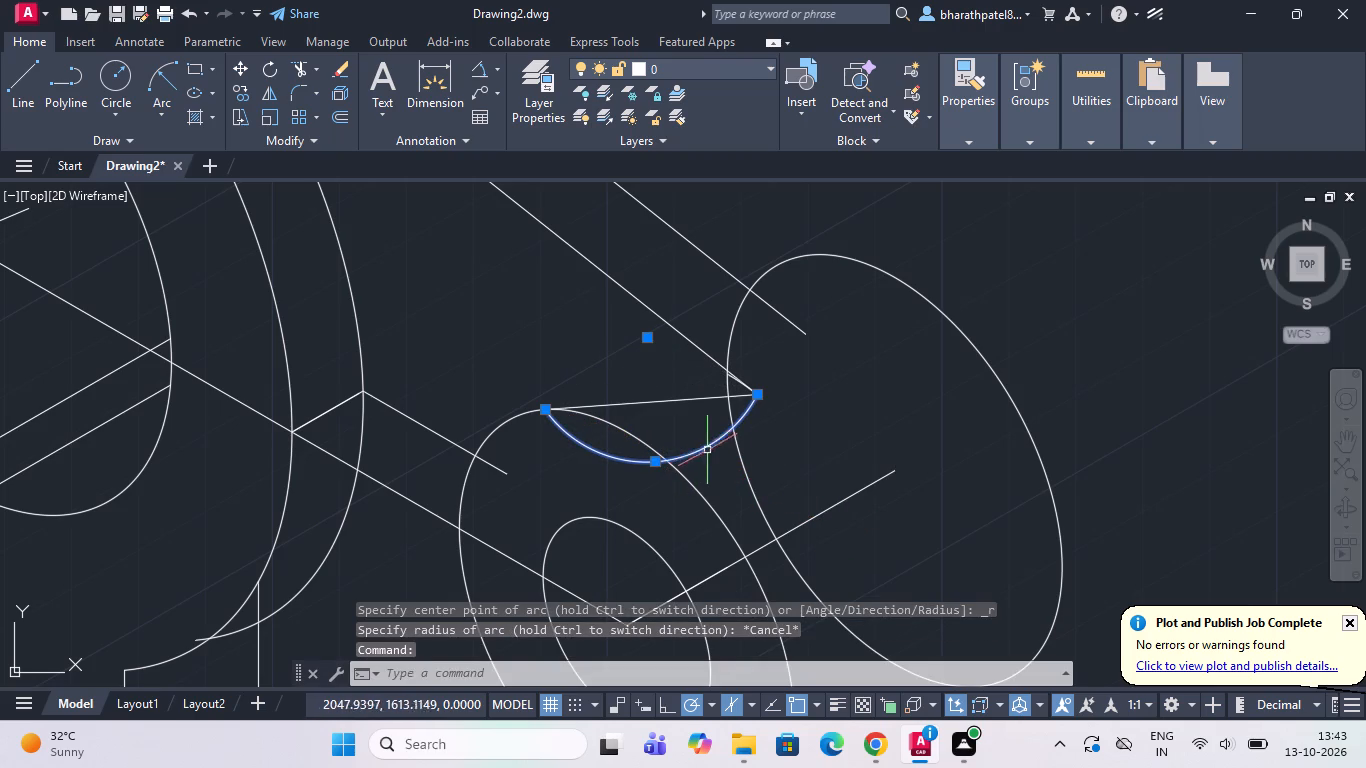
{"action": "key", "text": "Delete"}
{"action": "key", "text": "Insert"}
{"action": "scroll", "coordinate": [716, 410], "scroll_direction": "down", "scroll_amount": 3}
{"action": "left_click", "coordinate": [703, 408]}
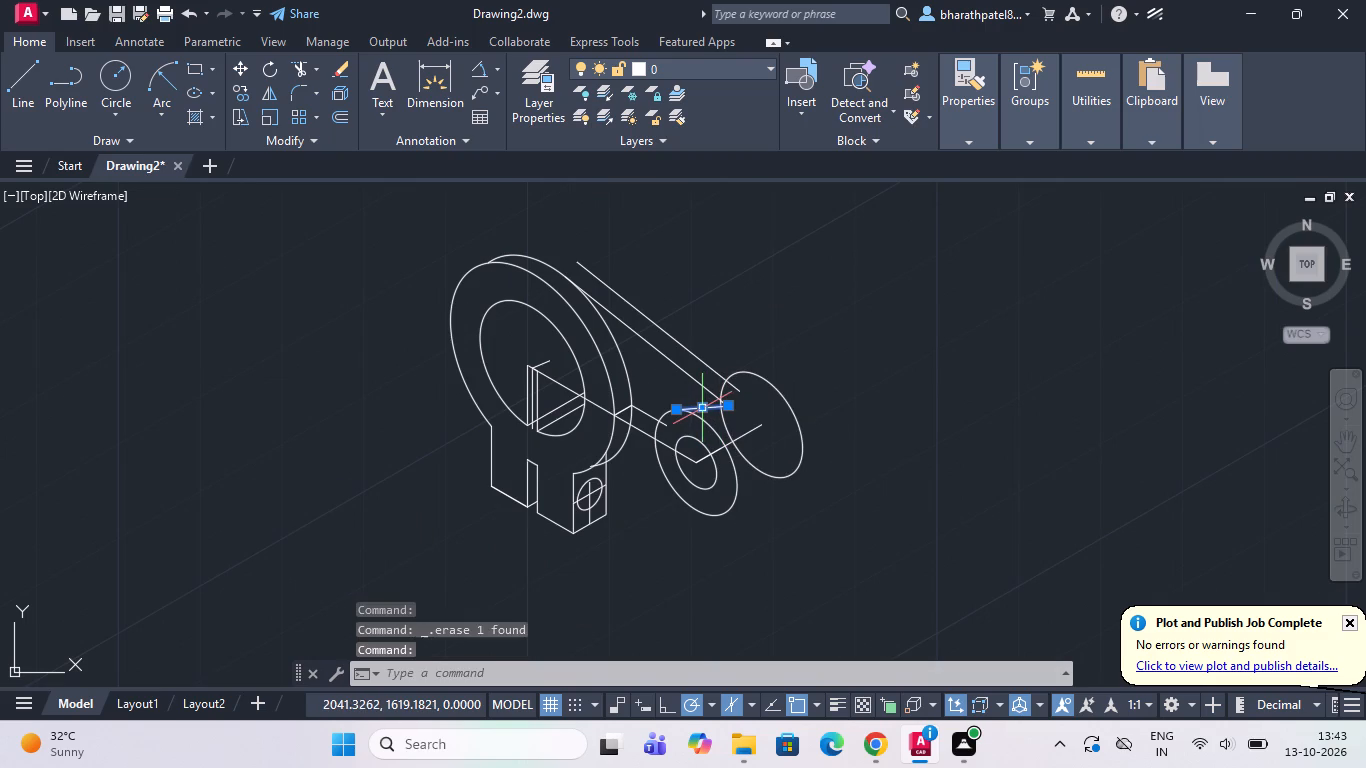
{"action": "key", "text": "Delete"}
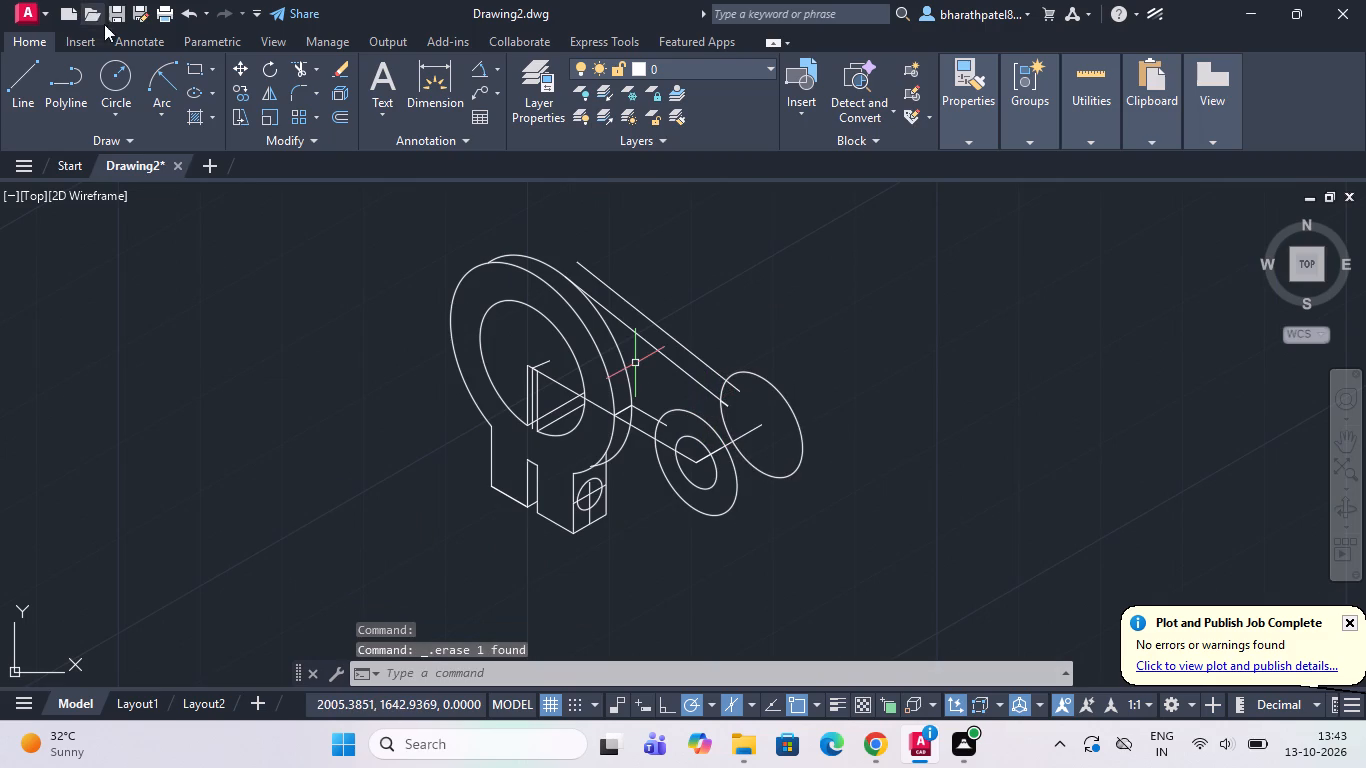
Draw a Start, End, Radius arc from the upper arm line's lower end to the upper-left side of the outer small front isocircle.
{"action": "left_click_drag", "start_coordinate": [149, 81], "coordinate": [196, 91]}
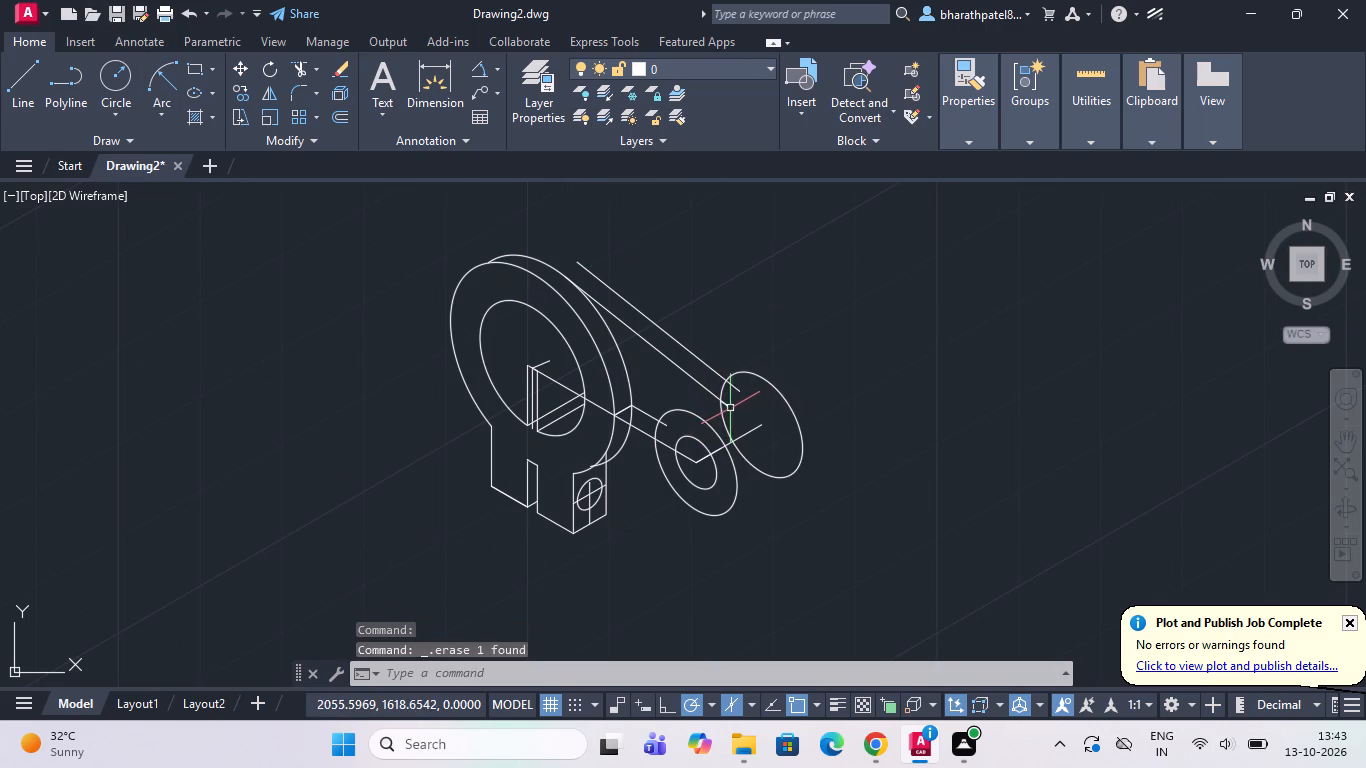
{"action": "scroll", "coordinate": [730, 408], "scroll_direction": "up", "scroll_amount": 3}
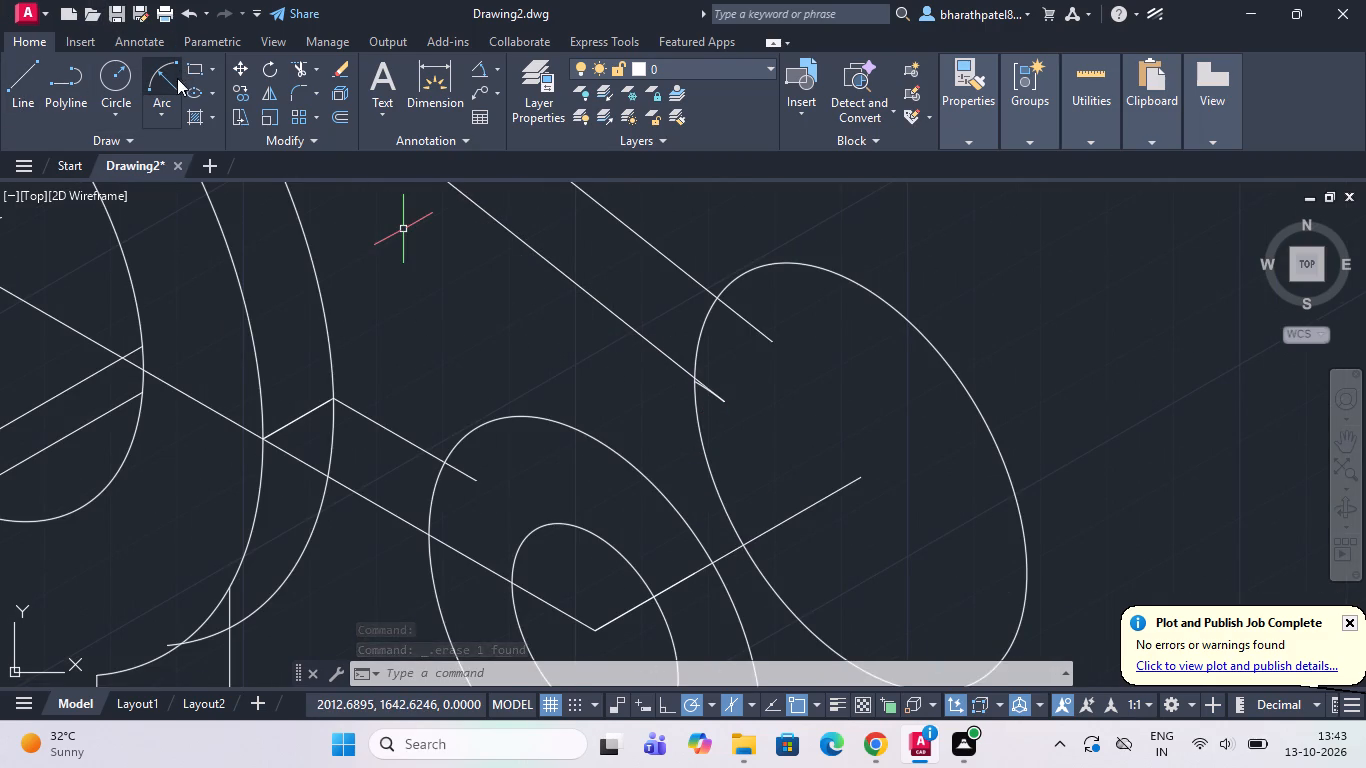
{"action": "left_click", "coordinate": [166, 77]}
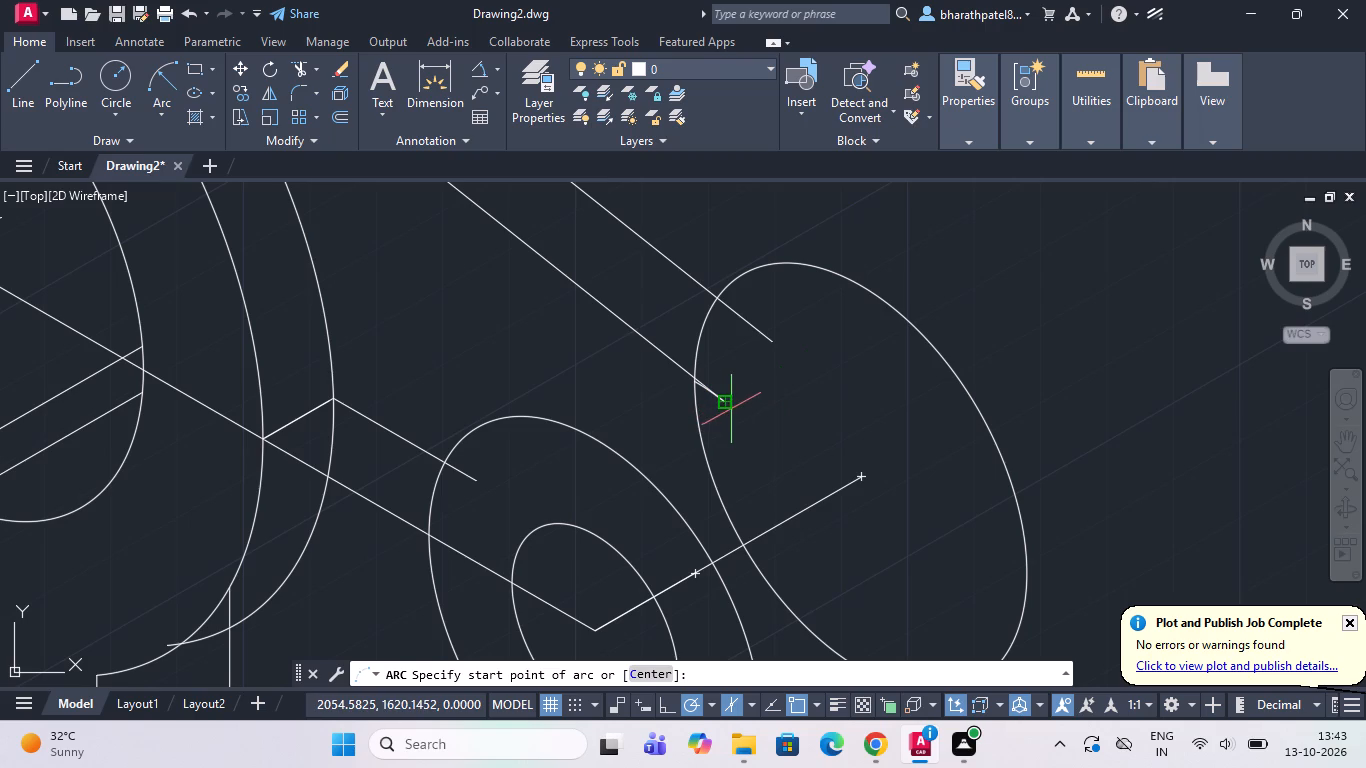
{"action": "left_click", "coordinate": [725, 404]}
{"action": "scroll", "coordinate": [726, 402], "scroll_direction": "down", "scroll_amount": 3}
{"action": "scroll", "coordinate": [668, 402], "scroll_direction": "up", "scroll_amount": 3}
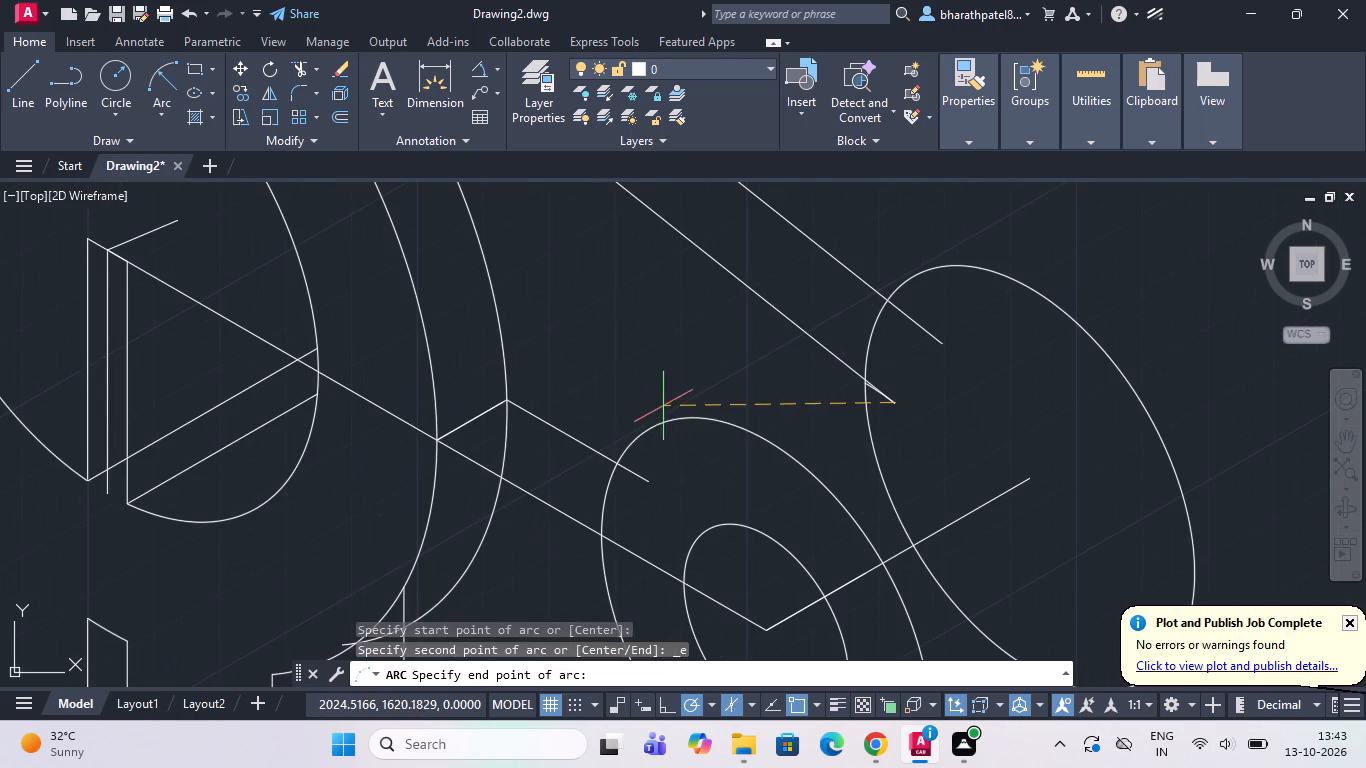
{"action": "left_click", "coordinate": [618, 458]}
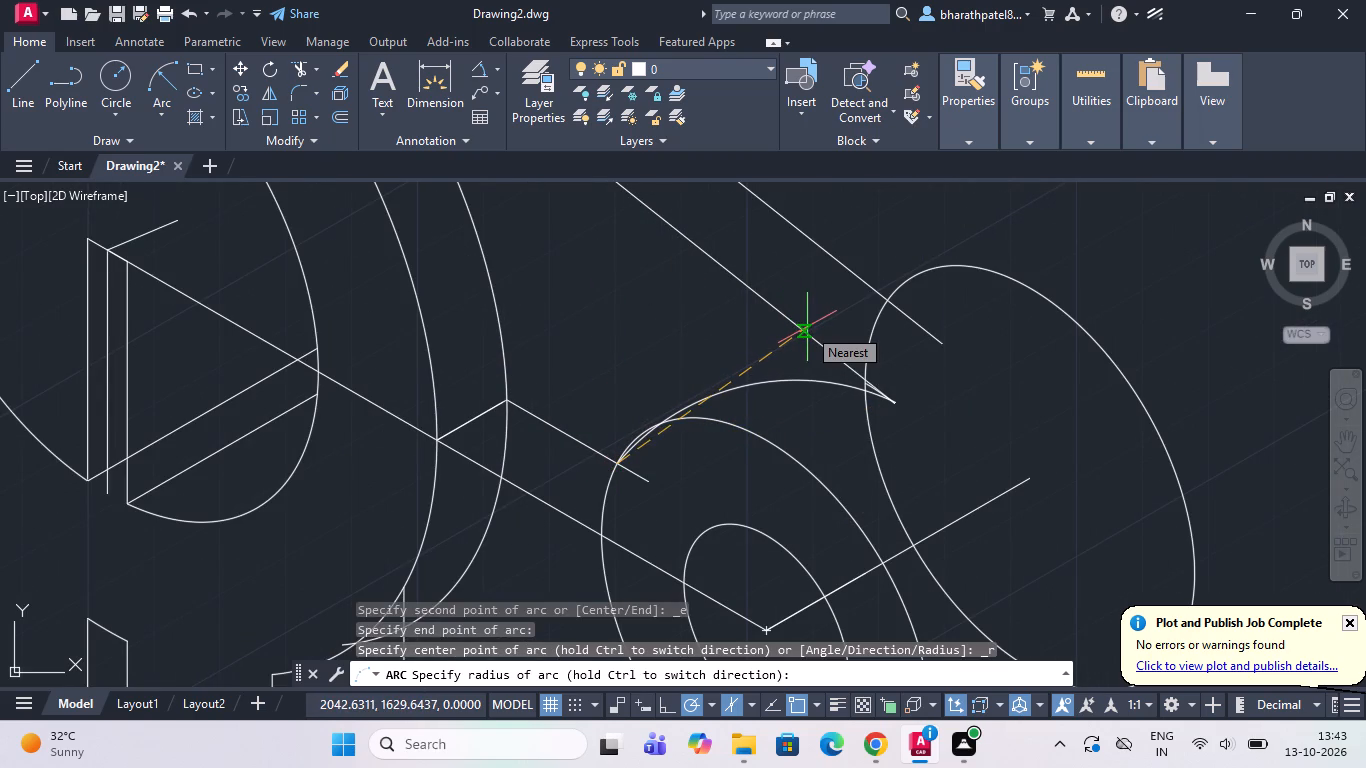
{"action": "left_click", "coordinate": [739, 328]}
{"action": "scroll", "coordinate": [739, 328], "scroll_direction": "down", "scroll_amount": 4}
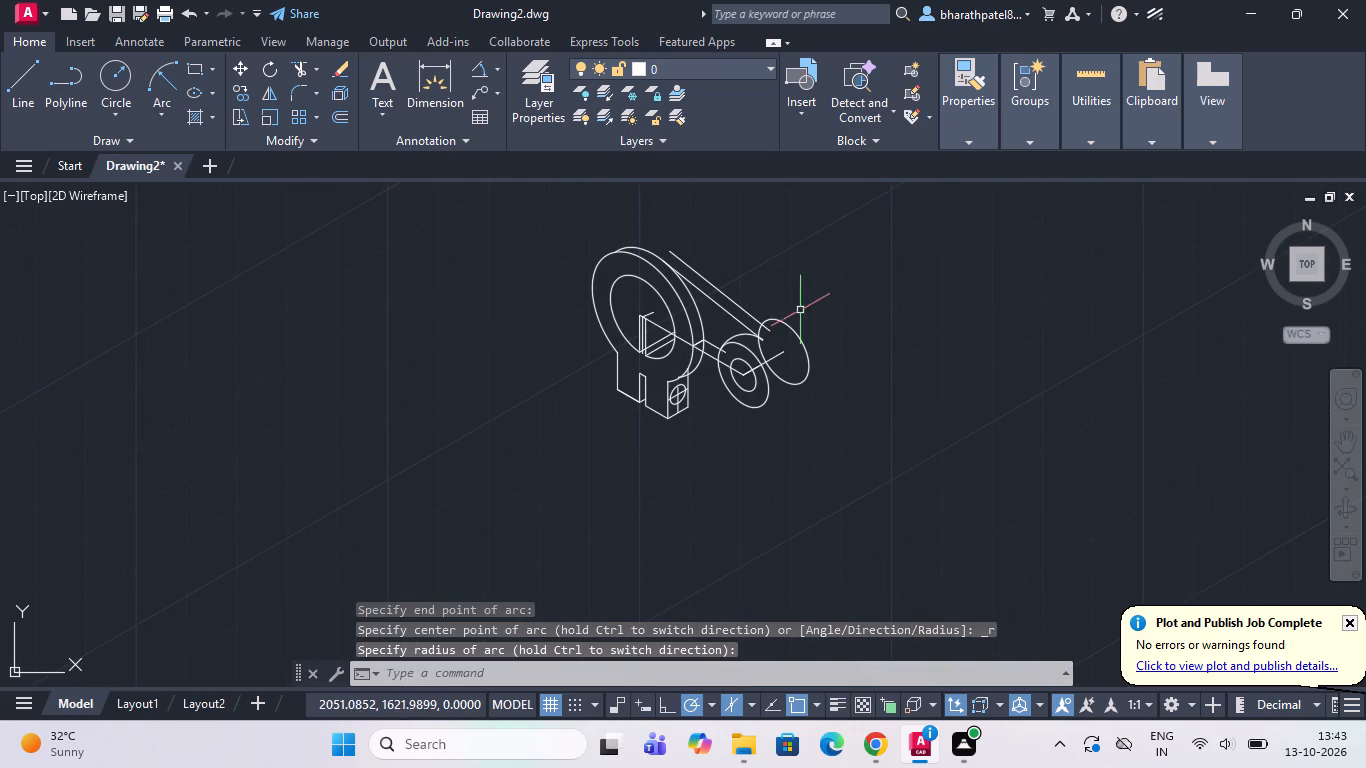
Delete the 40-long construction line and the shorter line overlapping it at the small front isocircles' centre.
{"action": "scroll", "coordinate": [816, 266], "scroll_direction": "up", "scroll_amount": 1}
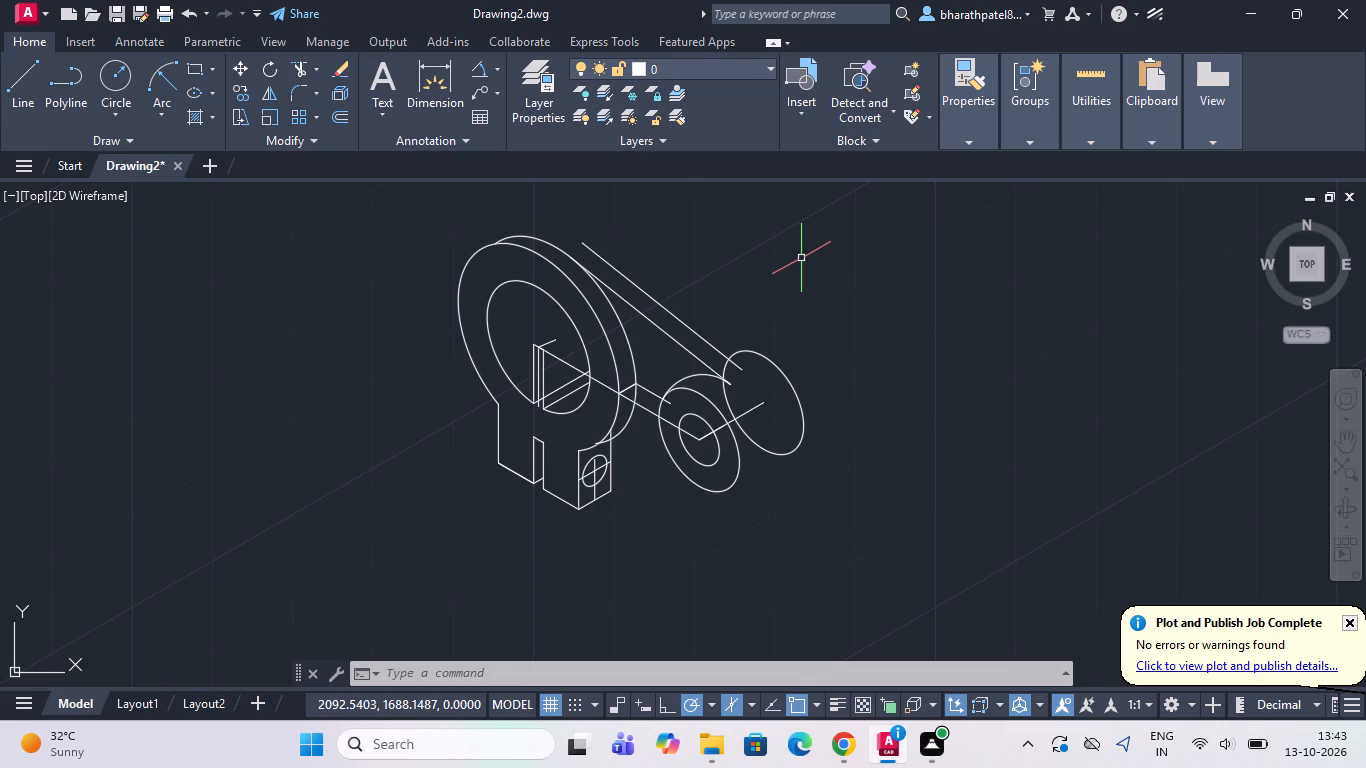
{"action": "scroll", "coordinate": [749, 386], "scroll_direction": "up", "scroll_amount": 1}
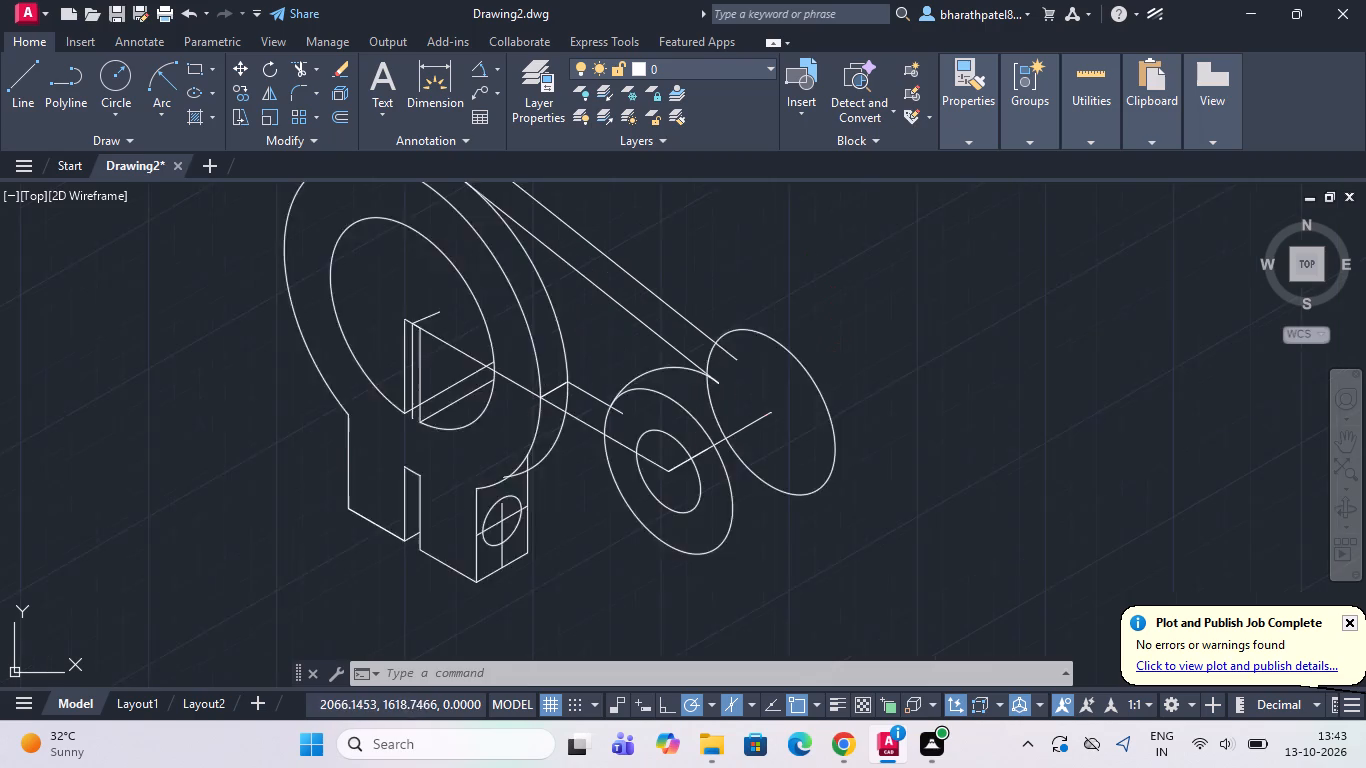
{"action": "scroll", "coordinate": [746, 385], "scroll_direction": "up", "scroll_amount": 1}
{"action": "scroll", "coordinate": [751, 294], "scroll_direction": "up", "scroll_amount": 1}
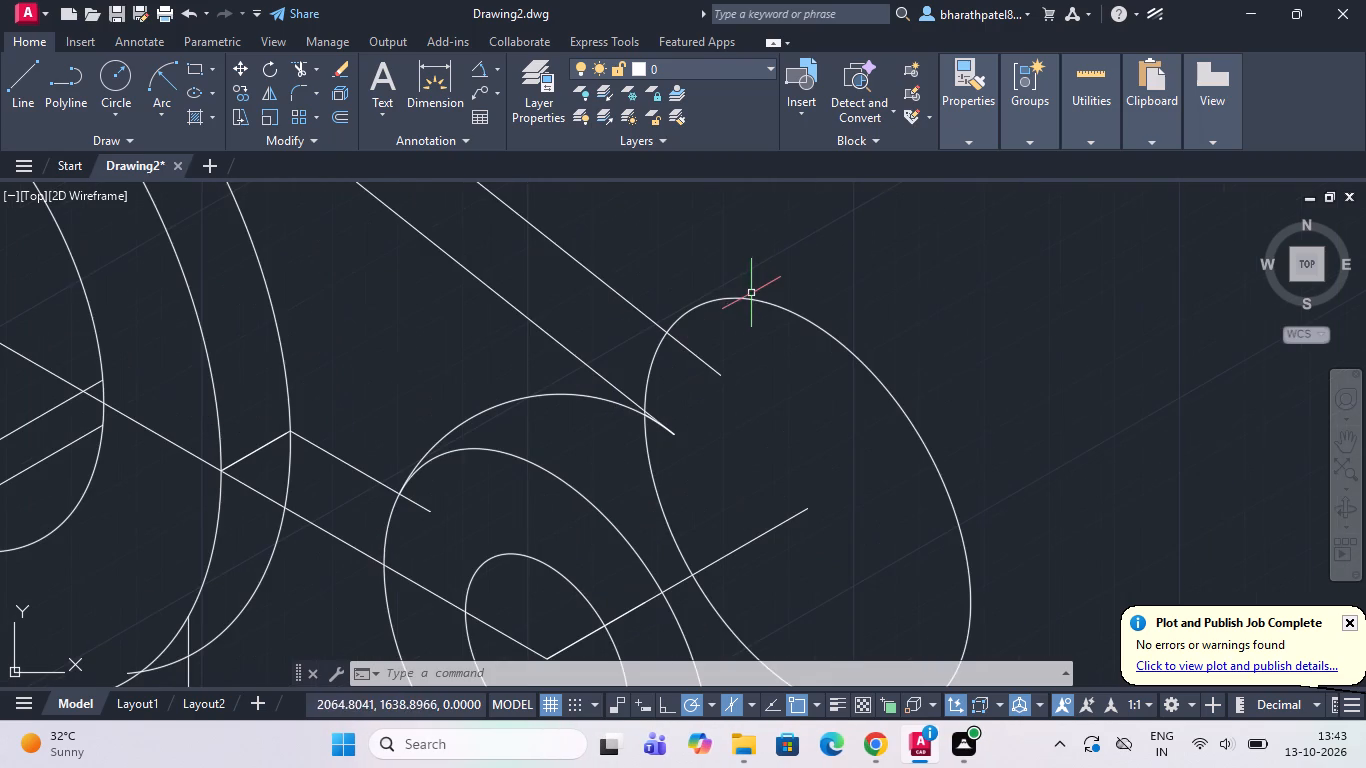
{"action": "scroll", "coordinate": [760, 273], "scroll_direction": "down", "scroll_amount": 3}
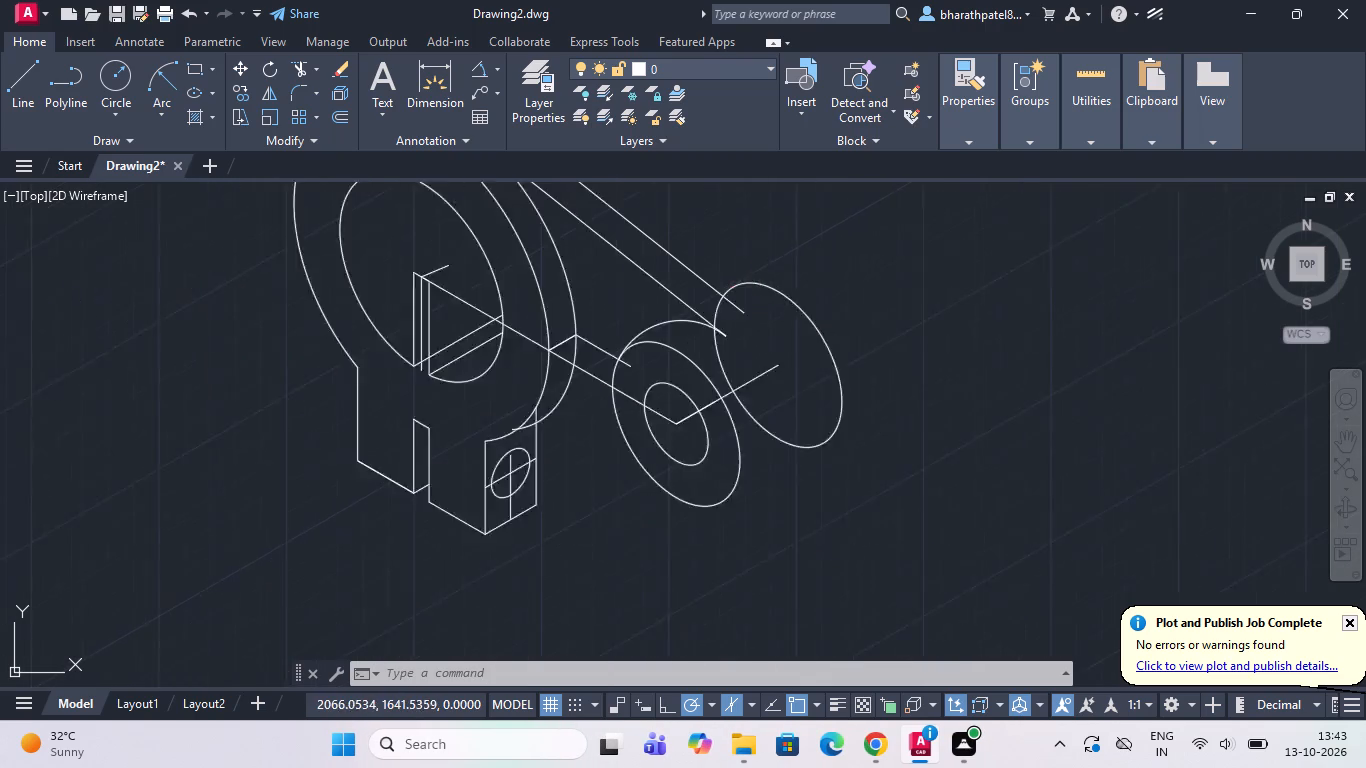
{"action": "left_click", "coordinate": [740, 350]}
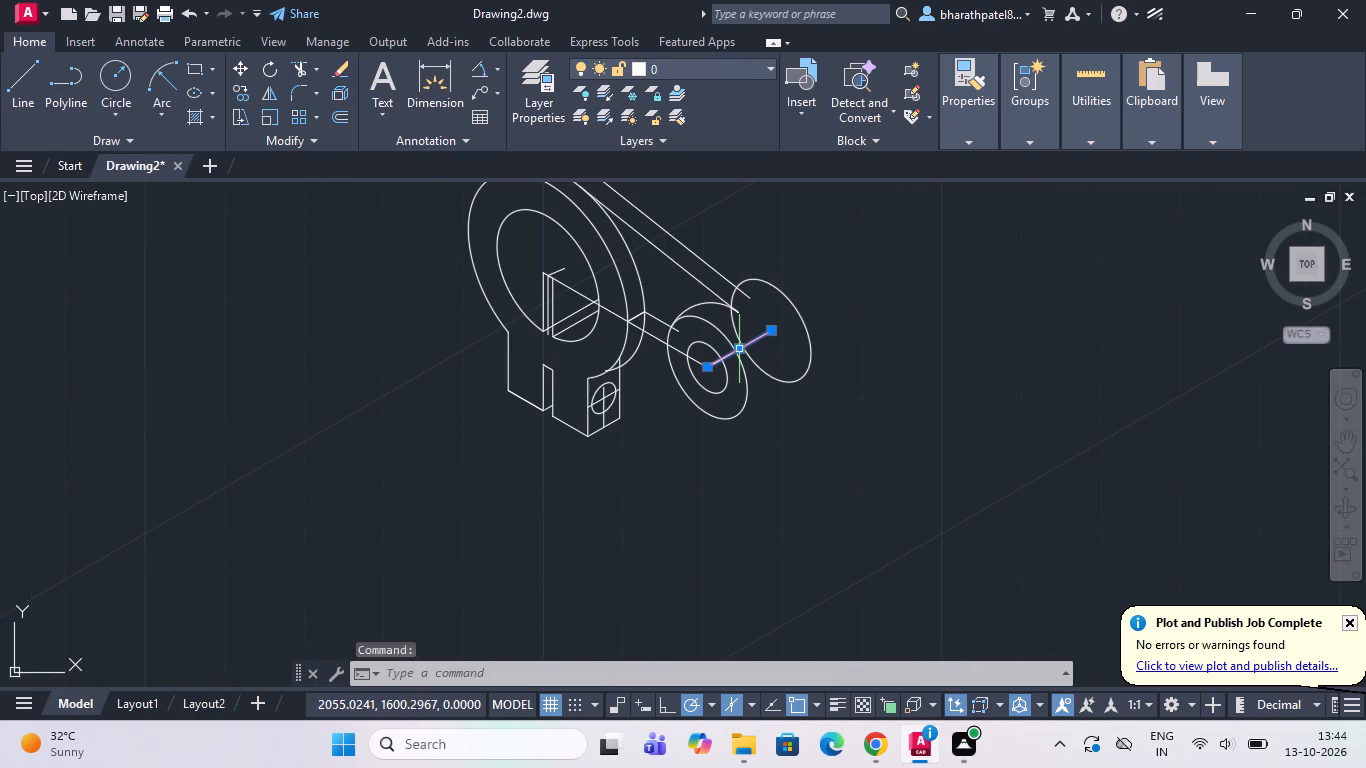
{"action": "key", "text": "Delete"}
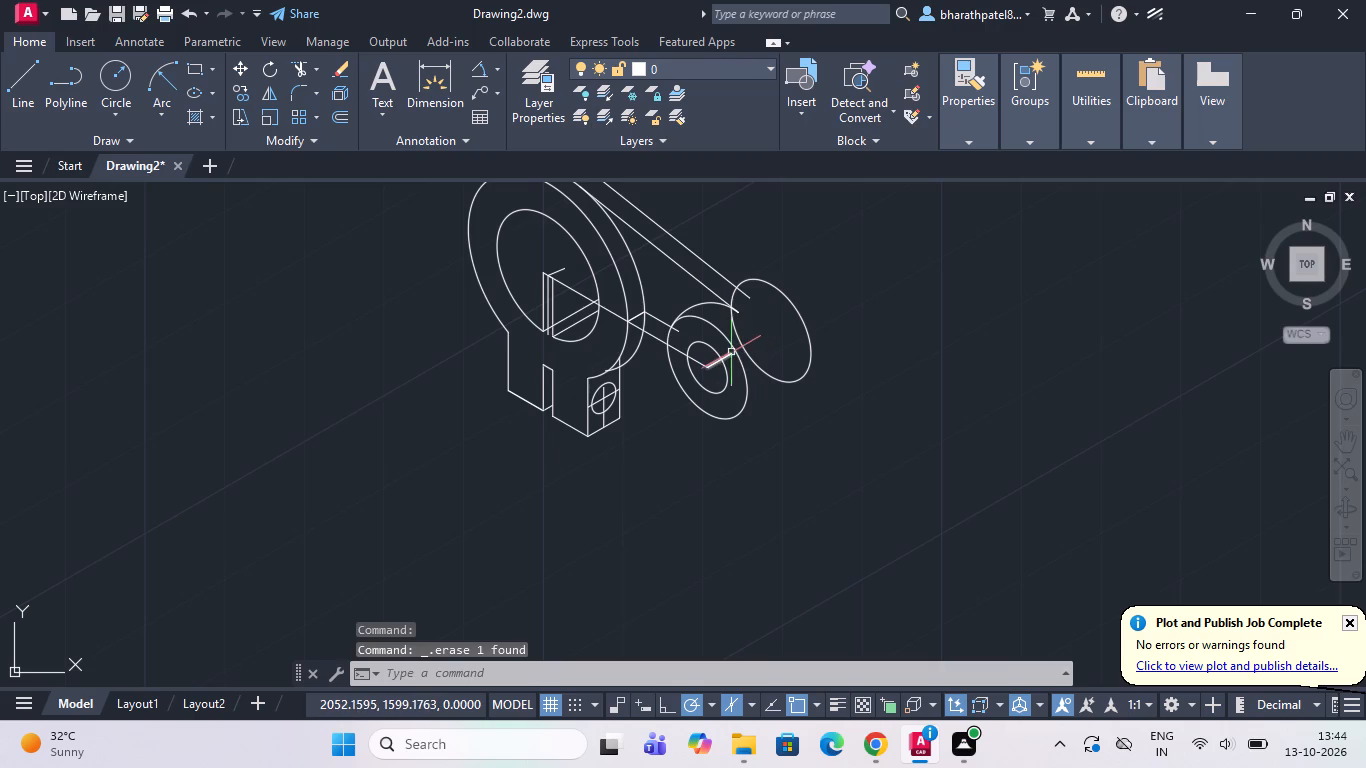
{"action": "scroll", "coordinate": [729, 354], "scroll_direction": "up", "scroll_amount": 3}
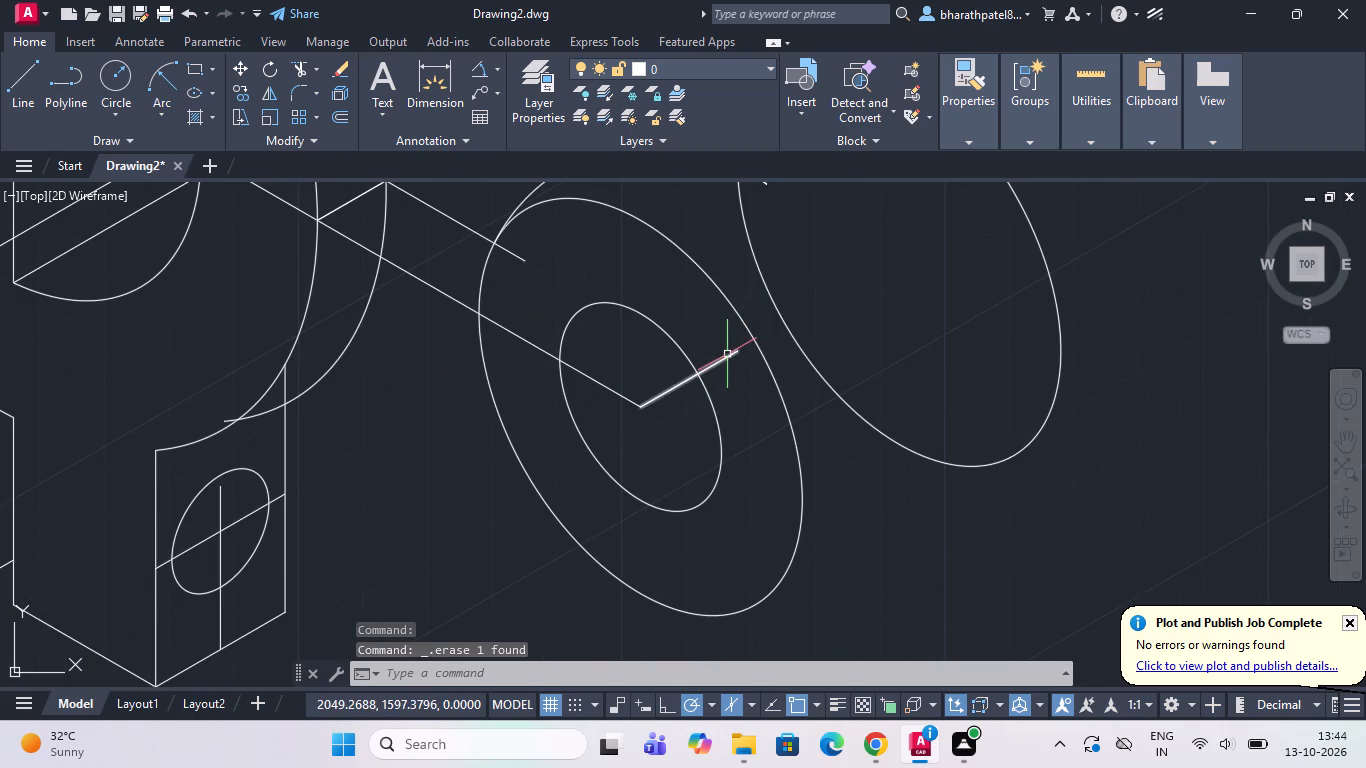
{"action": "left_click", "coordinate": [722, 360]}
{"action": "key", "text": "Delete"}
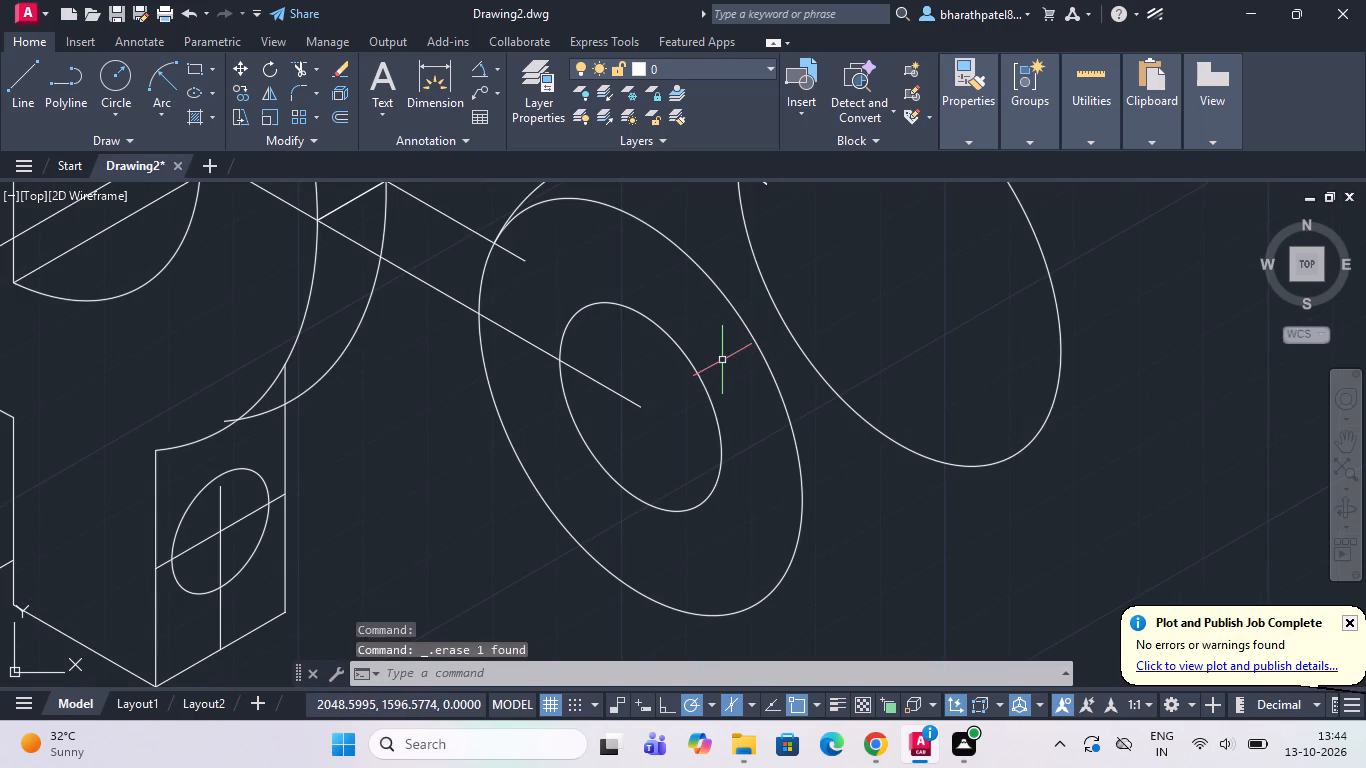
Draw a line joining the lower right edges of the outer small front isocircle and the small back isocircle.
{"action": "left_click", "coordinate": [11, 85]}
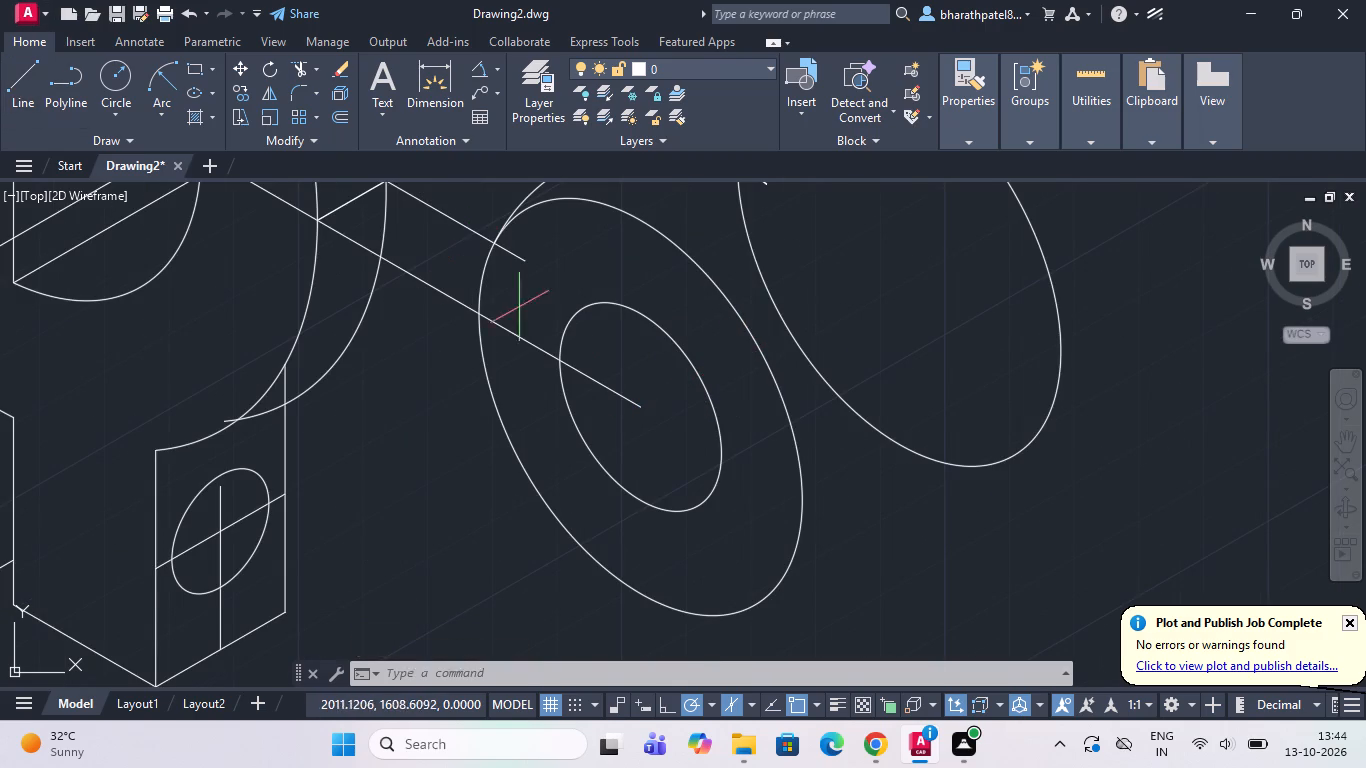
{"action": "scroll", "coordinate": [784, 497], "scroll_direction": "down", "scroll_amount": 5}
{"action": "scroll", "coordinate": [845, 543], "scroll_direction": "up", "scroll_amount": 1}
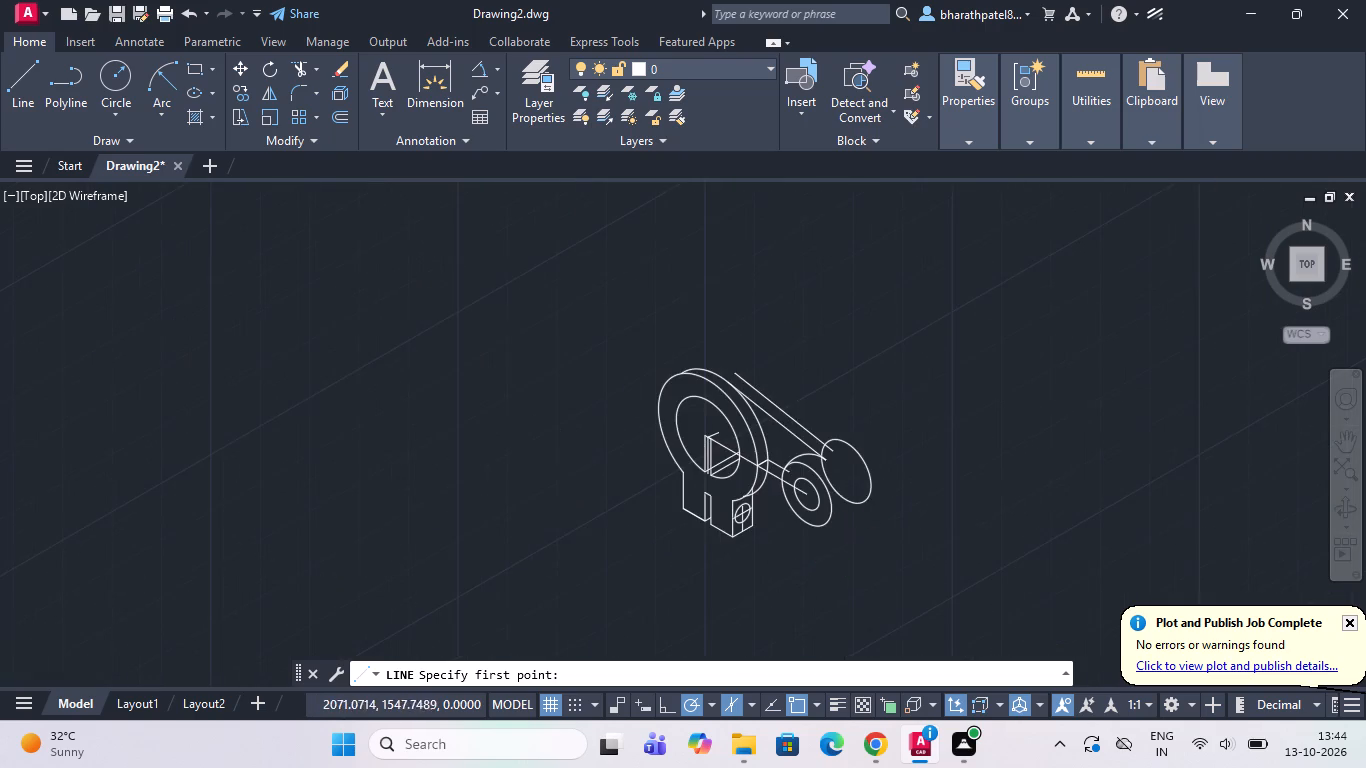
{"action": "scroll", "coordinate": [845, 543], "scroll_direction": "up", "scroll_amount": 2}
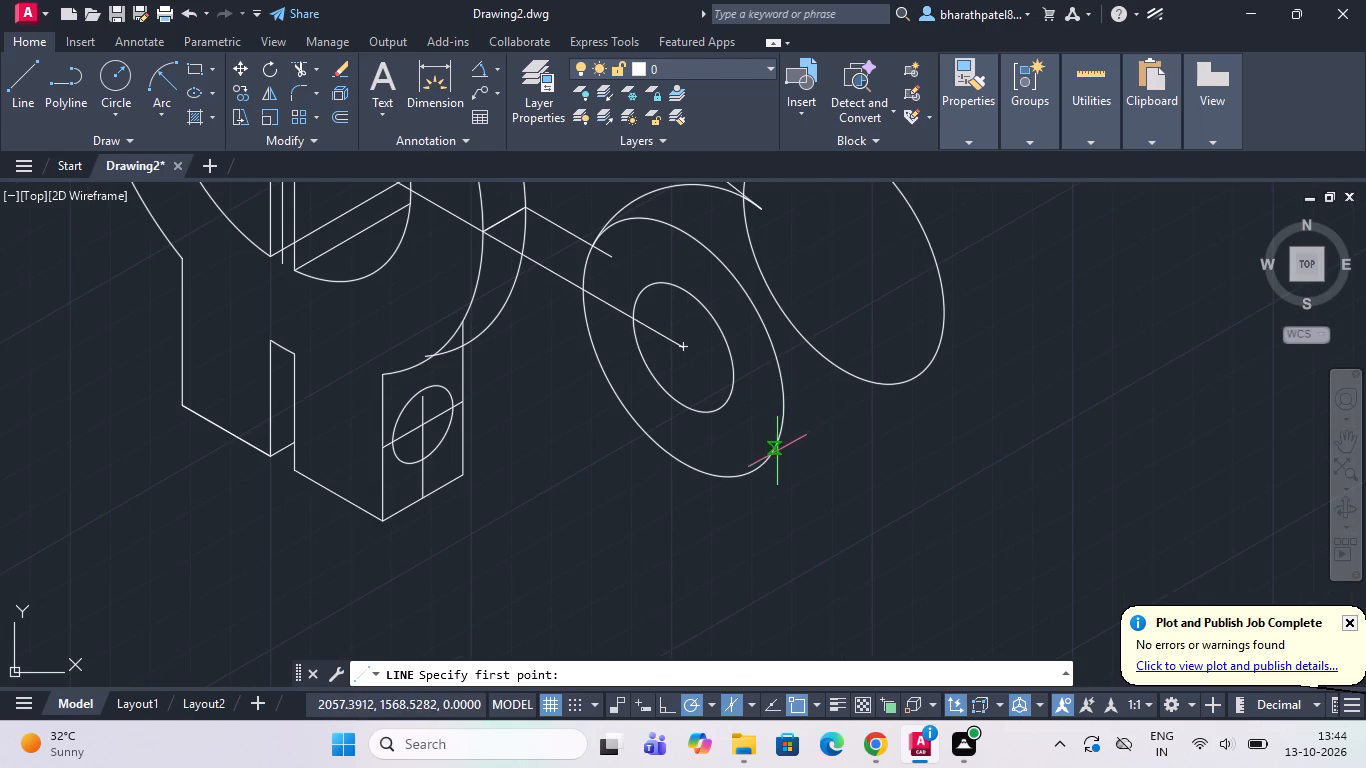
{"action": "left_click", "coordinate": [765, 471]}
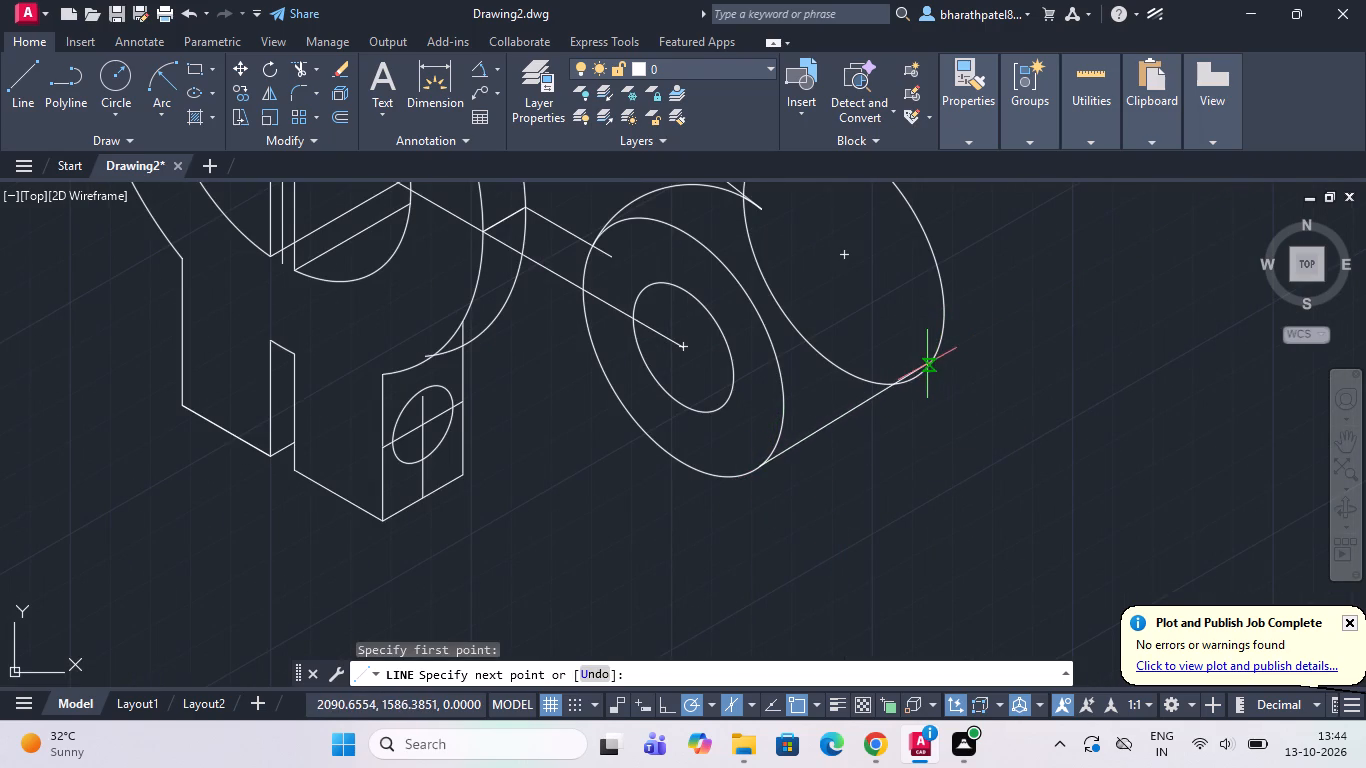
{"action": "left_click", "coordinate": [917, 383]}
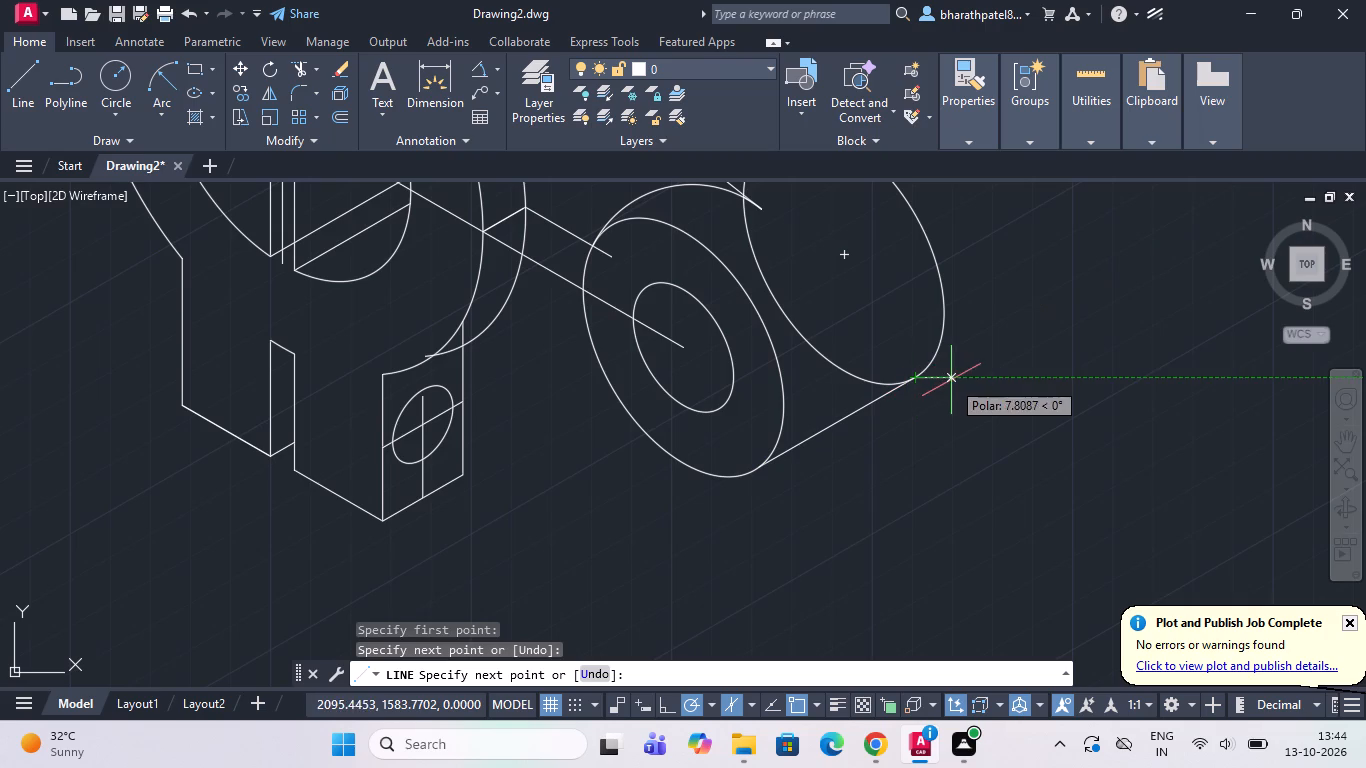
{"action": "key", "text": "Escape"}
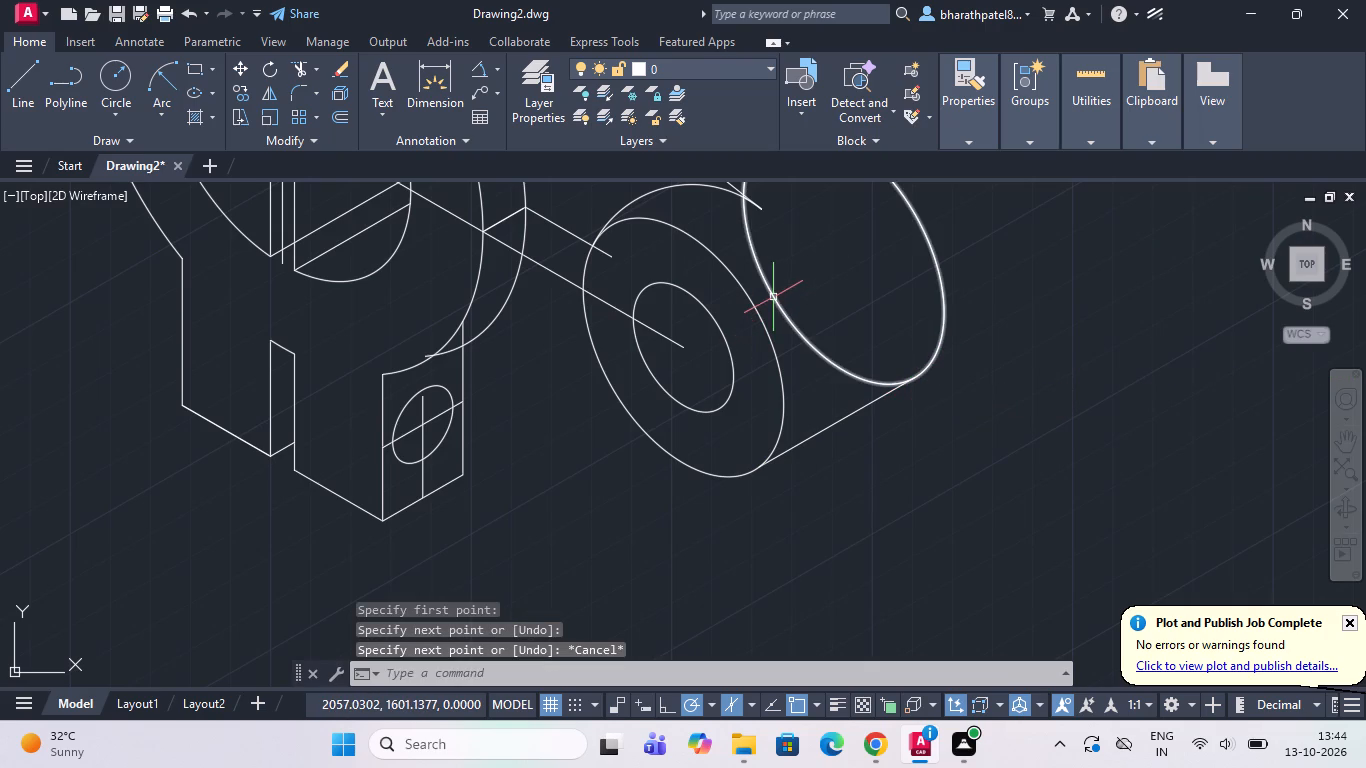
Trim the small back isocircle's hidden arc facing the front isocircle and its remaining piece between the two upper arm lines.
{"action": "left_click", "coordinate": [301, 69]}
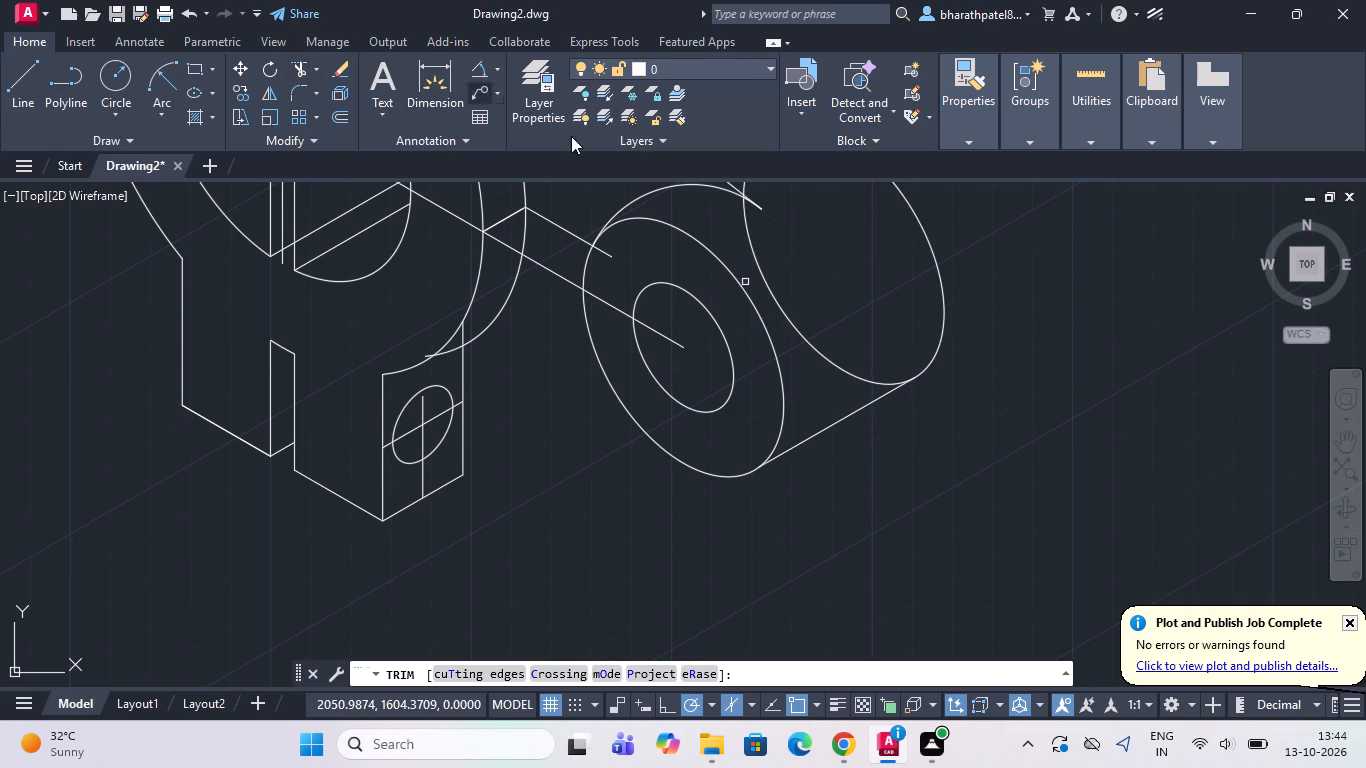
{"action": "left_click_drag", "start_coordinate": [746, 276], "coordinate": [772, 253]}
{"action": "scroll", "coordinate": [772, 269], "scroll_direction": "down", "scroll_amount": 2}
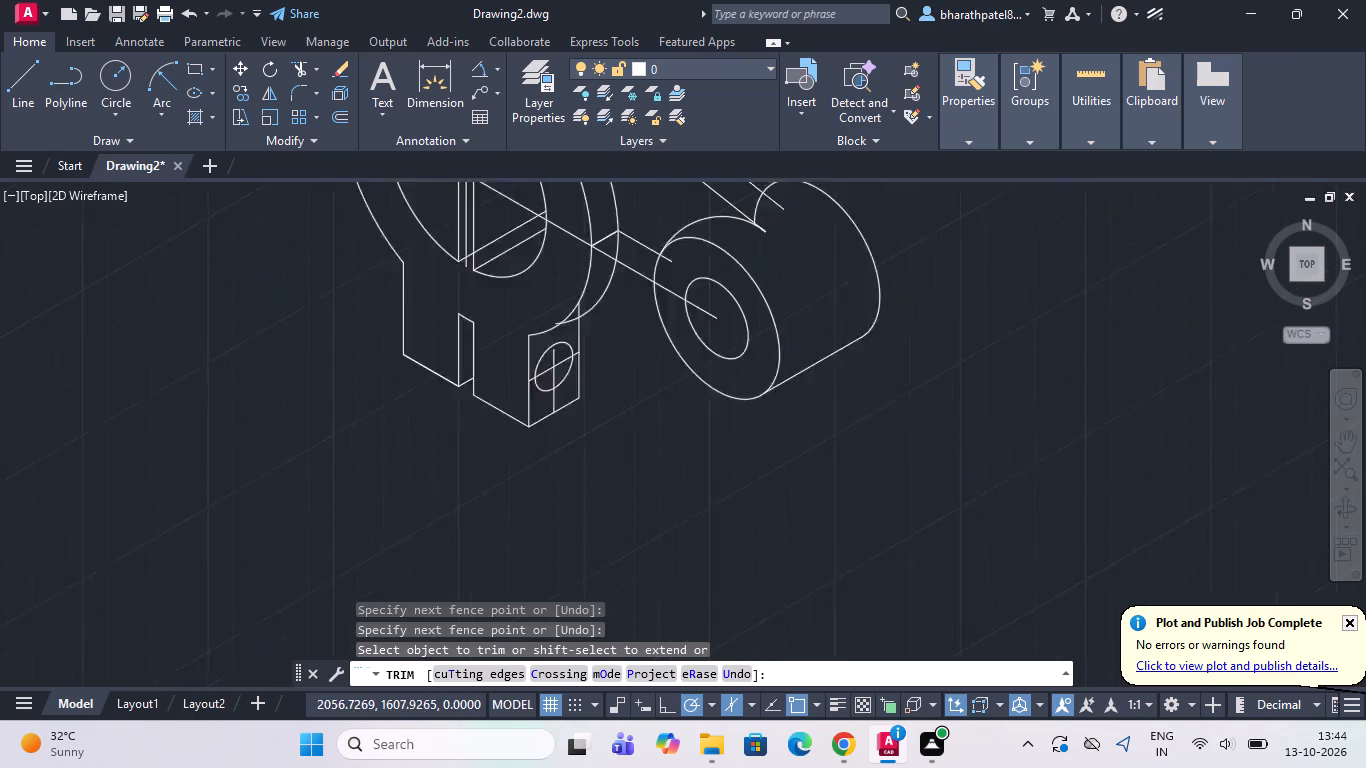
{"action": "scroll", "coordinate": [758, 210], "scroll_direction": "up", "scroll_amount": 3}
{"action": "left_click_drag", "start_coordinate": [764, 271], "coordinate": [787, 318]}
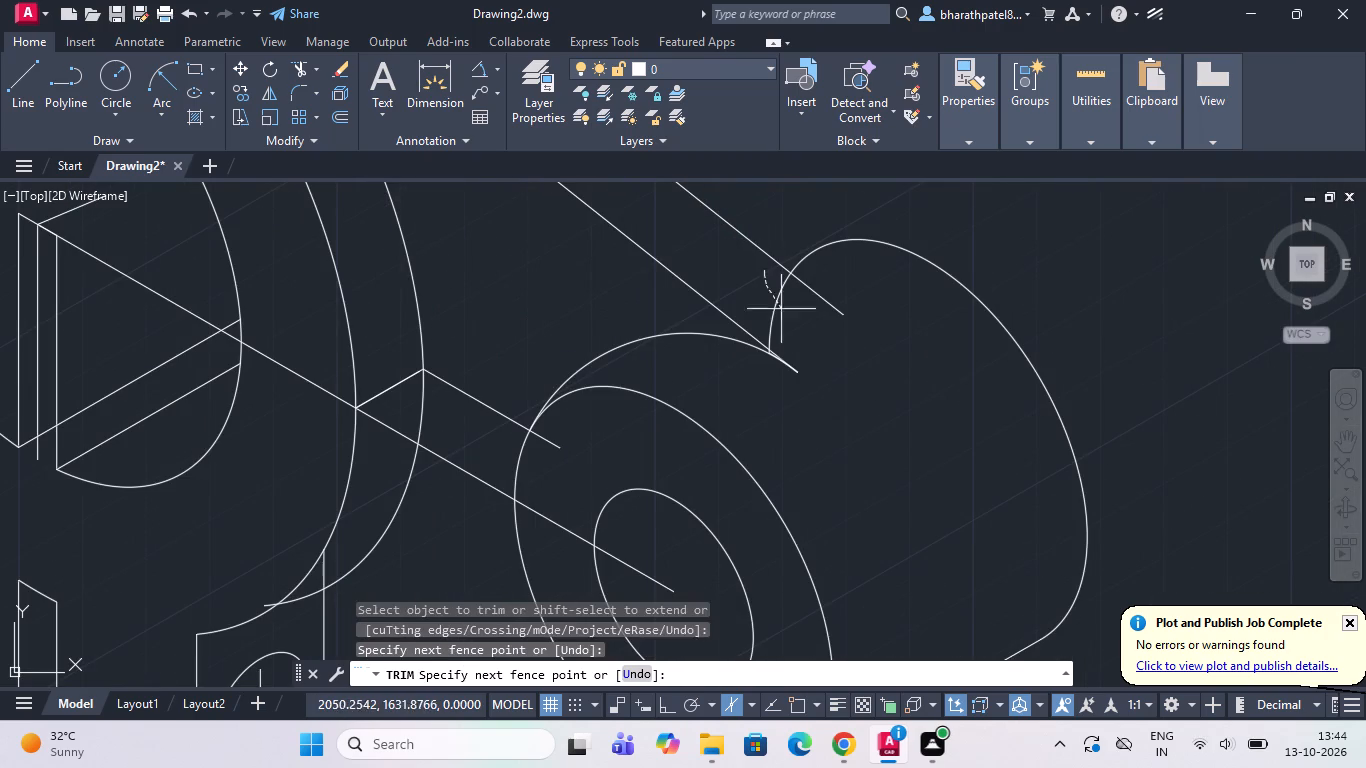
{"action": "left_click_drag", "start_coordinate": [787, 318], "coordinate": [804, 341]}
{"action": "scroll", "coordinate": [820, 351], "scroll_direction": "down", "scroll_amount": 2}
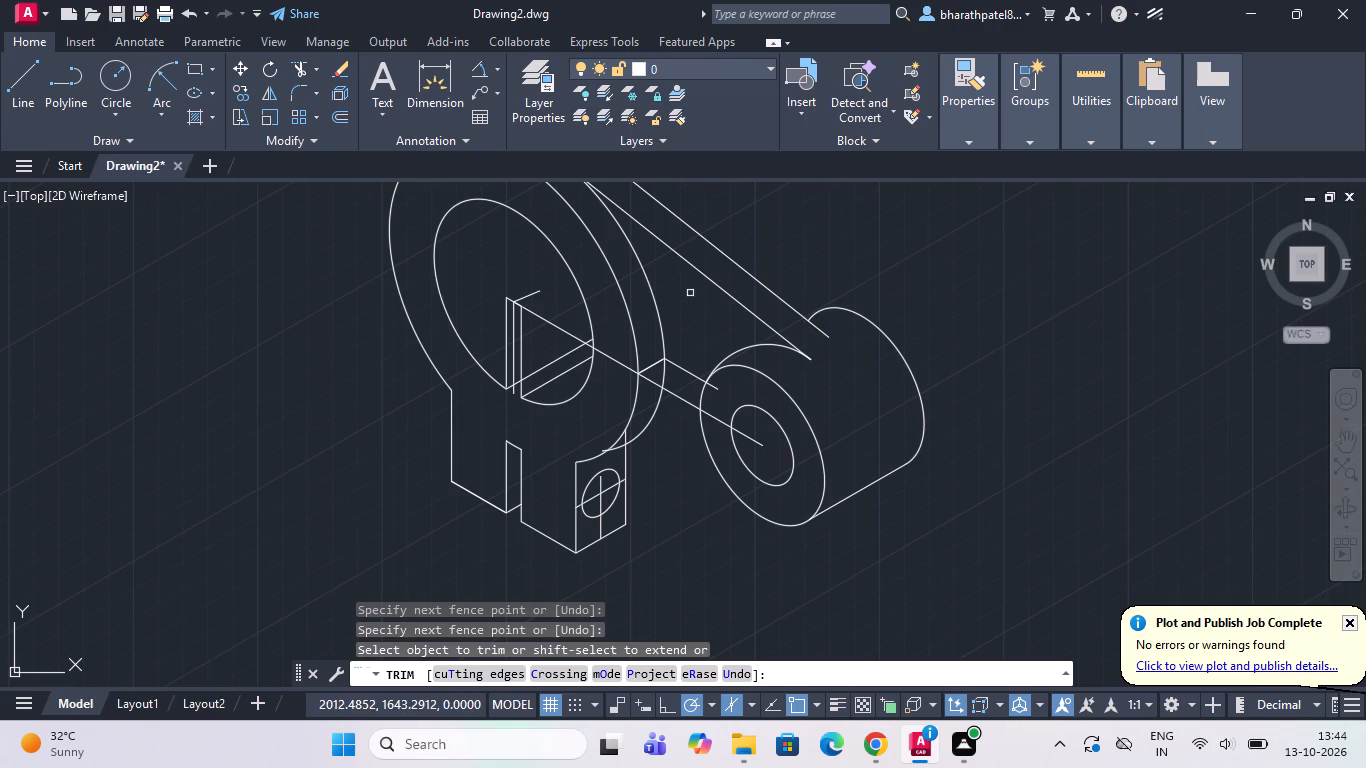
Trim away the end of the large back isocircle's arc that overlaps the lug block with the small hole.
{"action": "scroll", "coordinate": [690, 293], "scroll_direction": "down", "scroll_amount": 1}
{"action": "scroll", "coordinate": [631, 402], "scroll_direction": "up", "scroll_amount": 2}
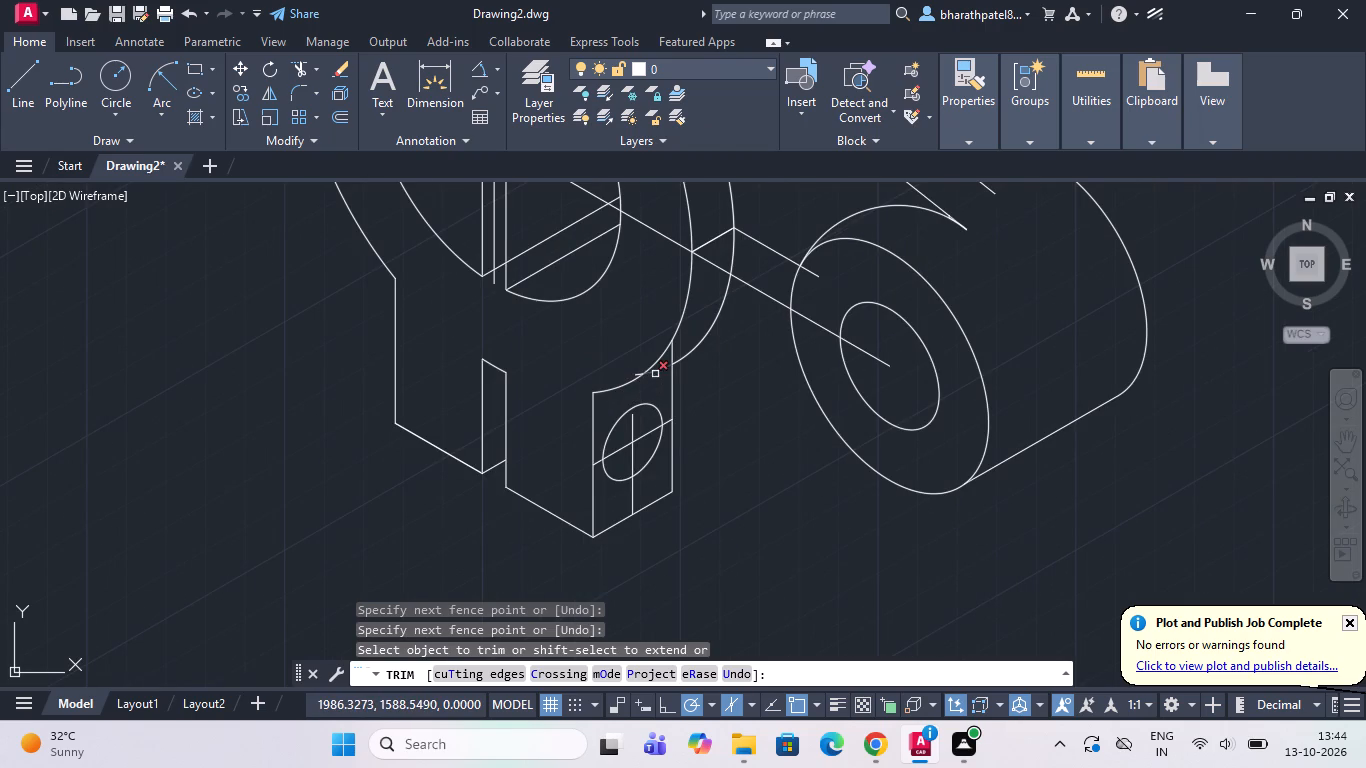
{"action": "left_click", "coordinate": [660, 370]}
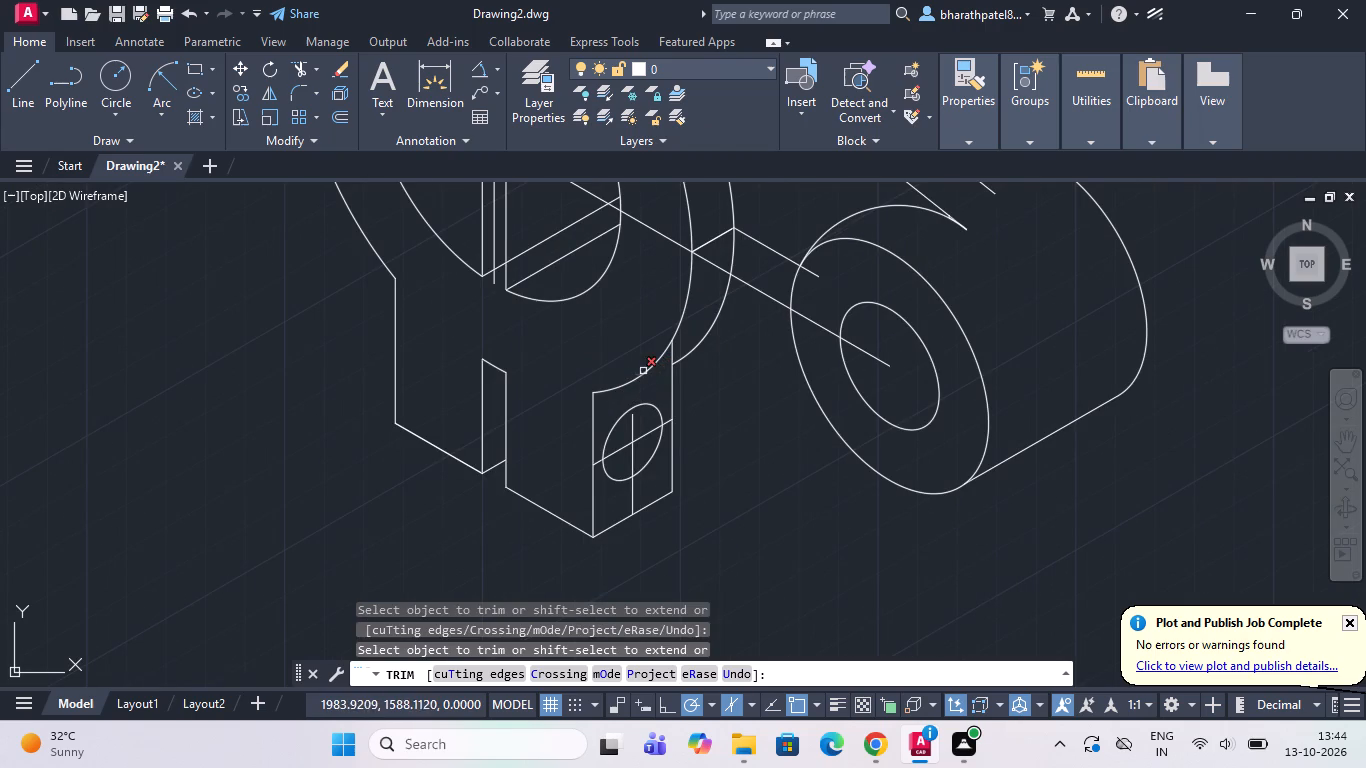
{"action": "left_click", "coordinate": [637, 374]}
{"action": "scroll", "coordinate": [655, 396], "scroll_direction": "down", "scroll_amount": 1}
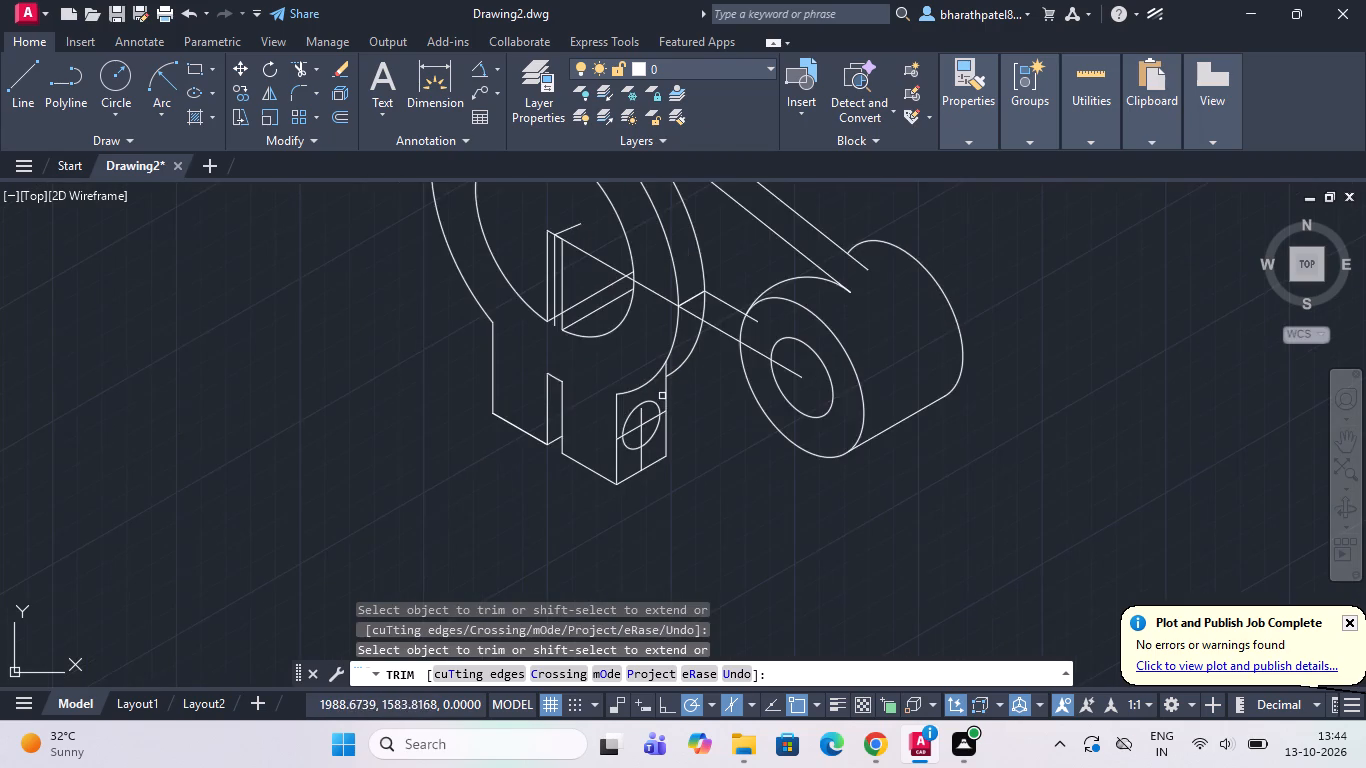
{"action": "scroll", "coordinate": [667, 405], "scroll_direction": "down", "scroll_amount": 1}
{"action": "scroll", "coordinate": [662, 339], "scroll_direction": "up", "scroll_amount": 1}
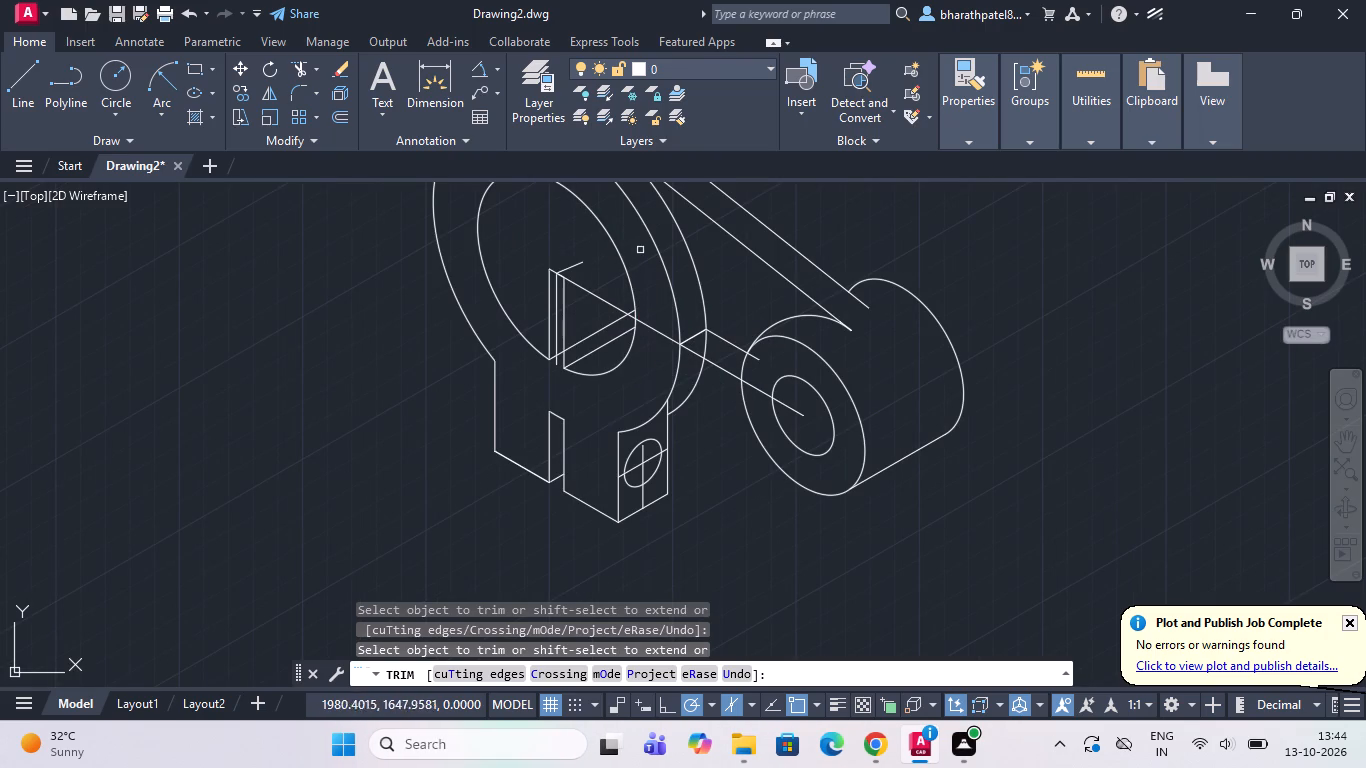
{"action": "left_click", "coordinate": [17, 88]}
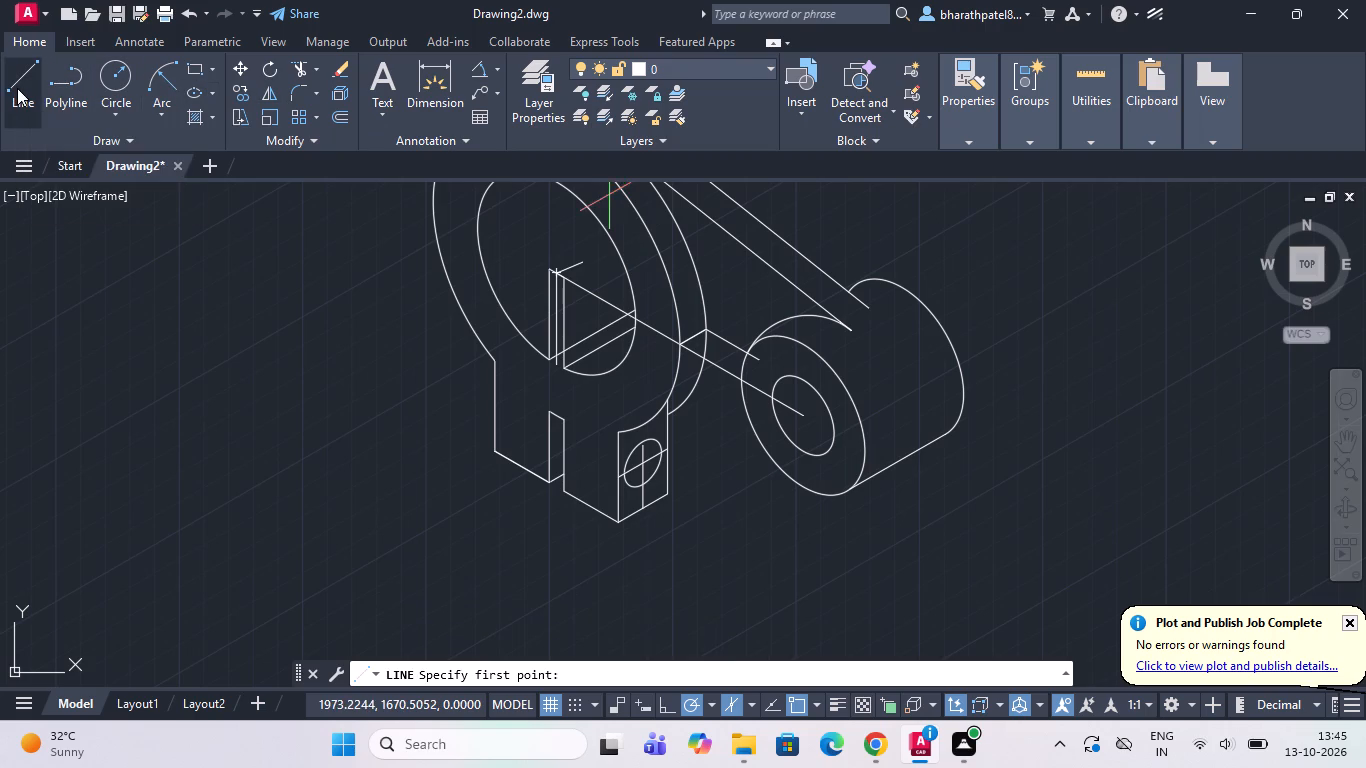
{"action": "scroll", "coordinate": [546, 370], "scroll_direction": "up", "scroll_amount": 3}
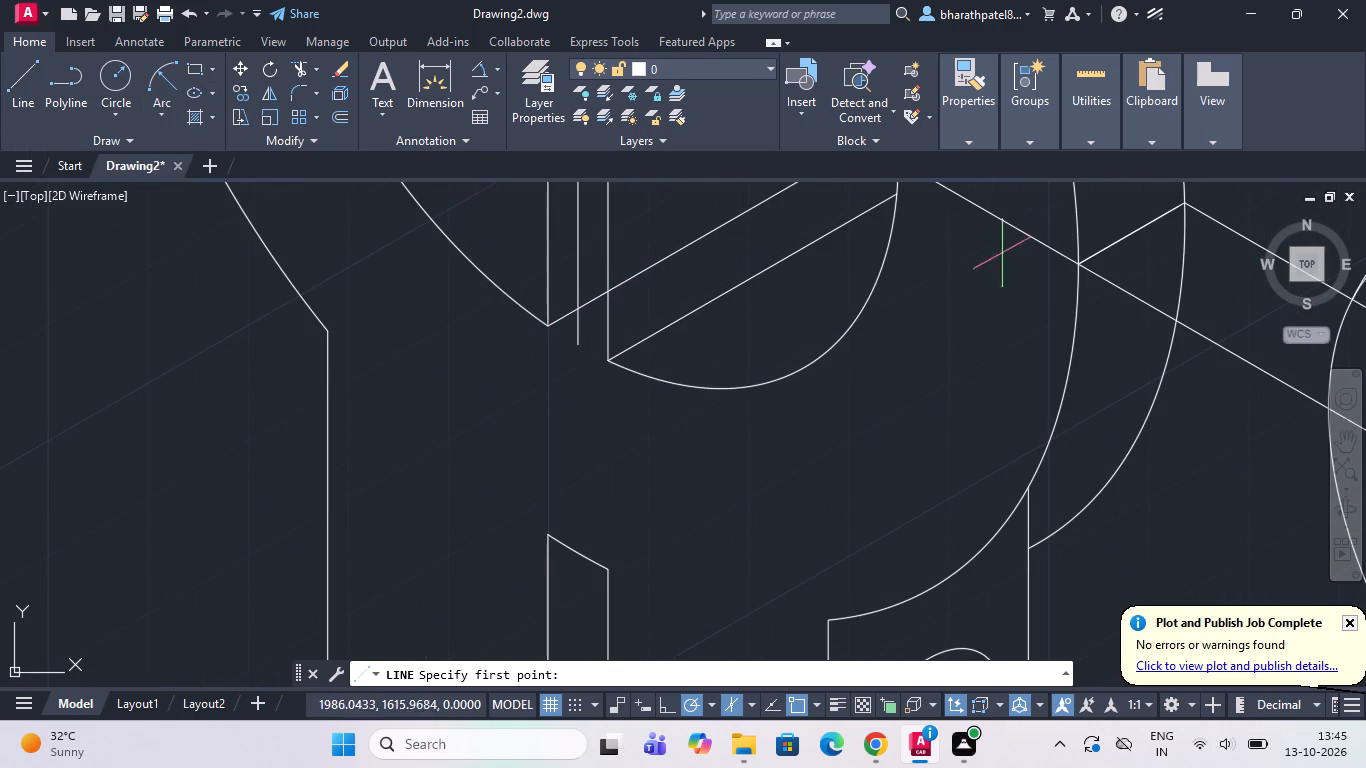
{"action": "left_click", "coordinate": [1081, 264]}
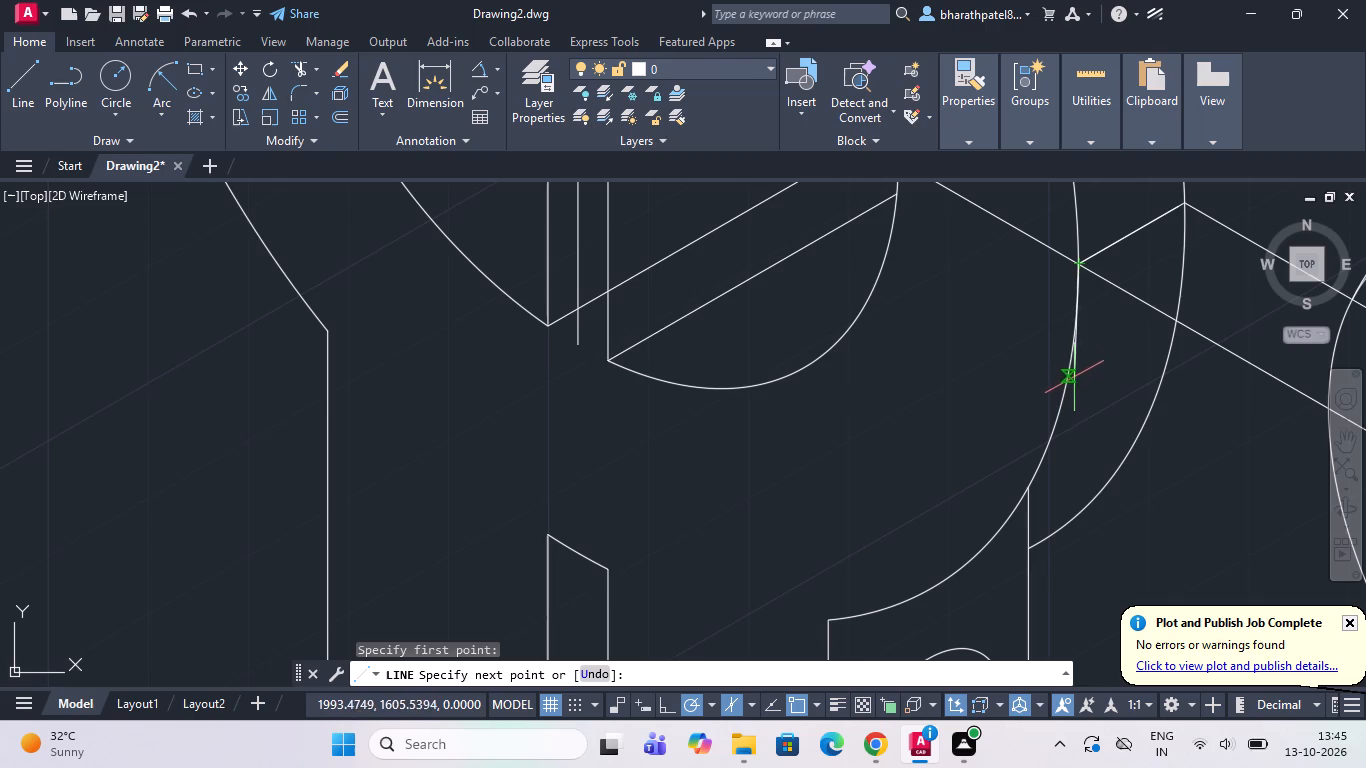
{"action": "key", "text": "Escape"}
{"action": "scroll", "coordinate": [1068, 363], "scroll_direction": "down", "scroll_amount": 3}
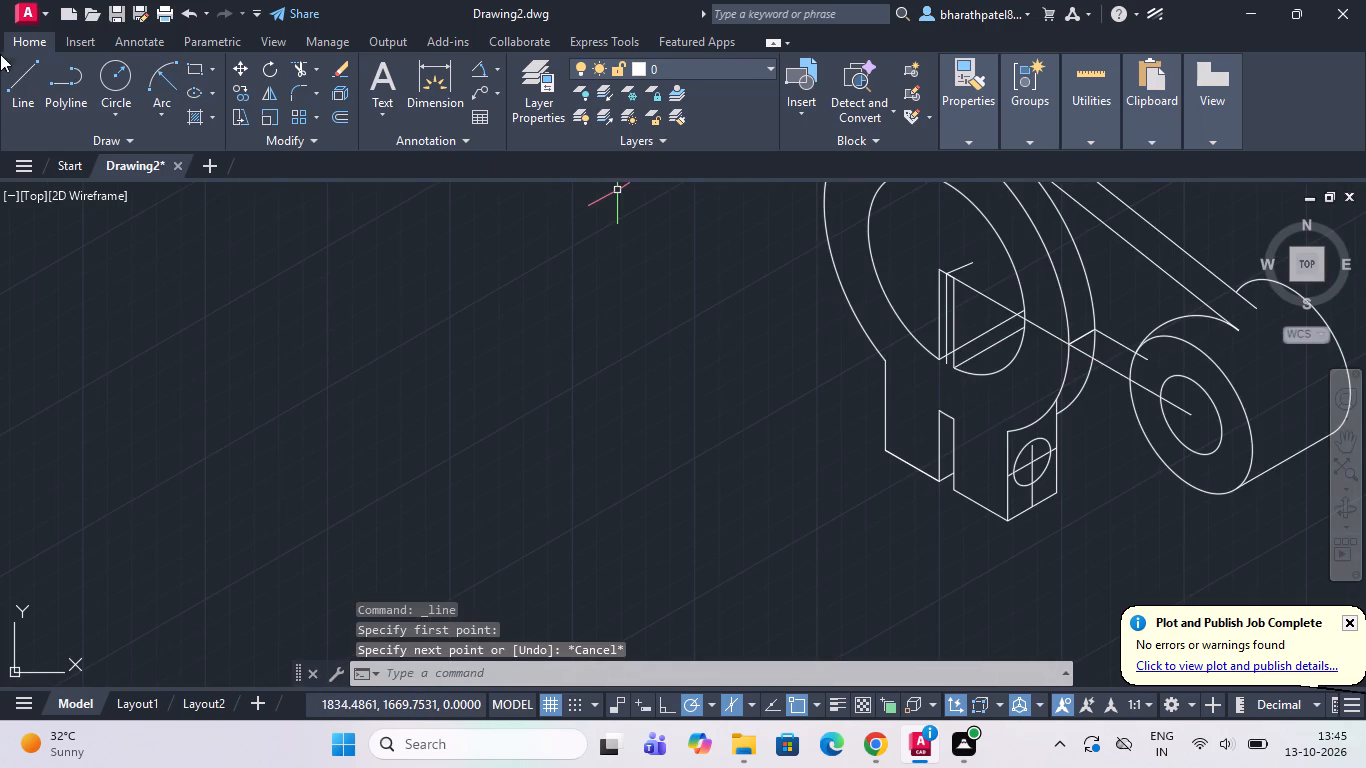
Draw a line 10 down from where the arm's centre line crosses the inner large isocircle, continuing parallel to the arm into the small boss's front face.
{"action": "left_click", "coordinate": [6, 89]}
{"action": "scroll", "coordinate": [962, 310], "scroll_direction": "up", "scroll_amount": 2}
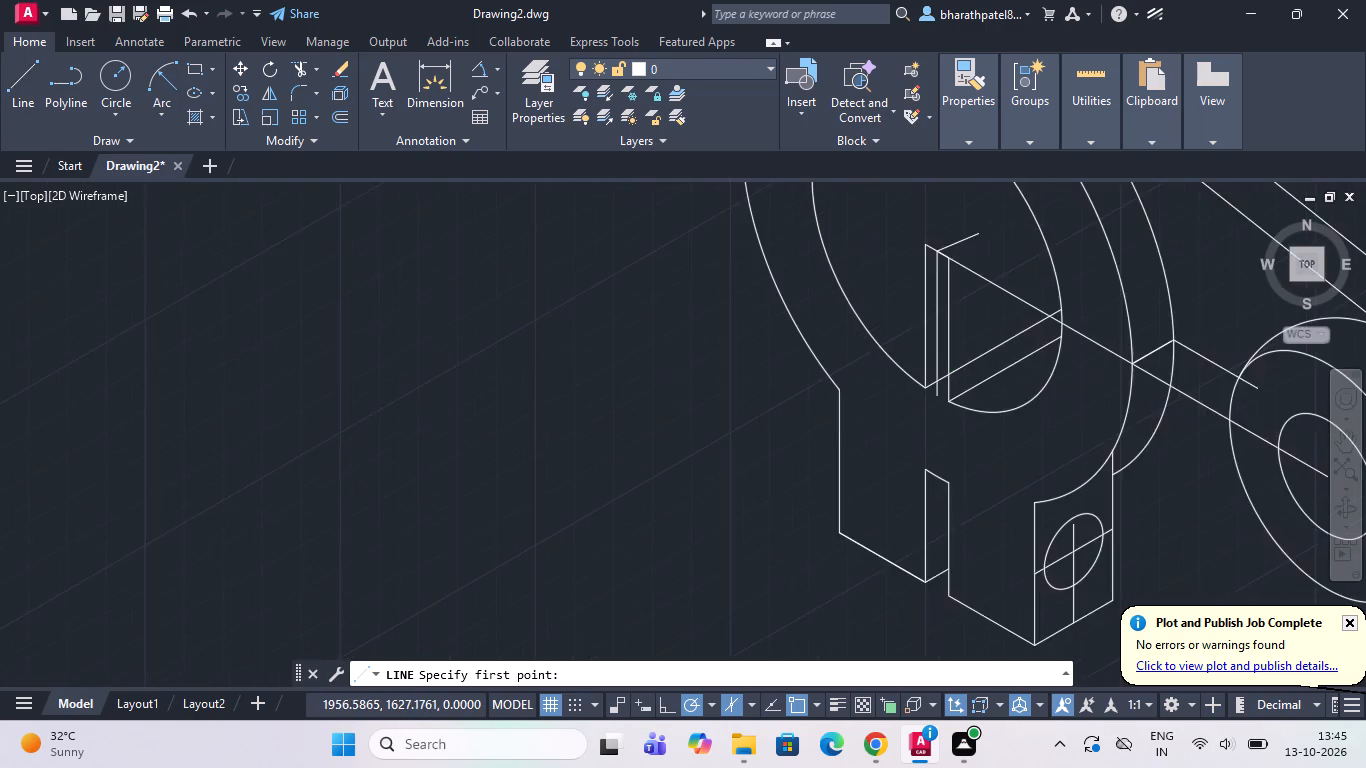
{"action": "scroll", "coordinate": [1057, 328], "scroll_direction": "down", "scroll_amount": 2}
{"action": "scroll", "coordinate": [1126, 375], "scroll_direction": "up", "scroll_amount": 2}
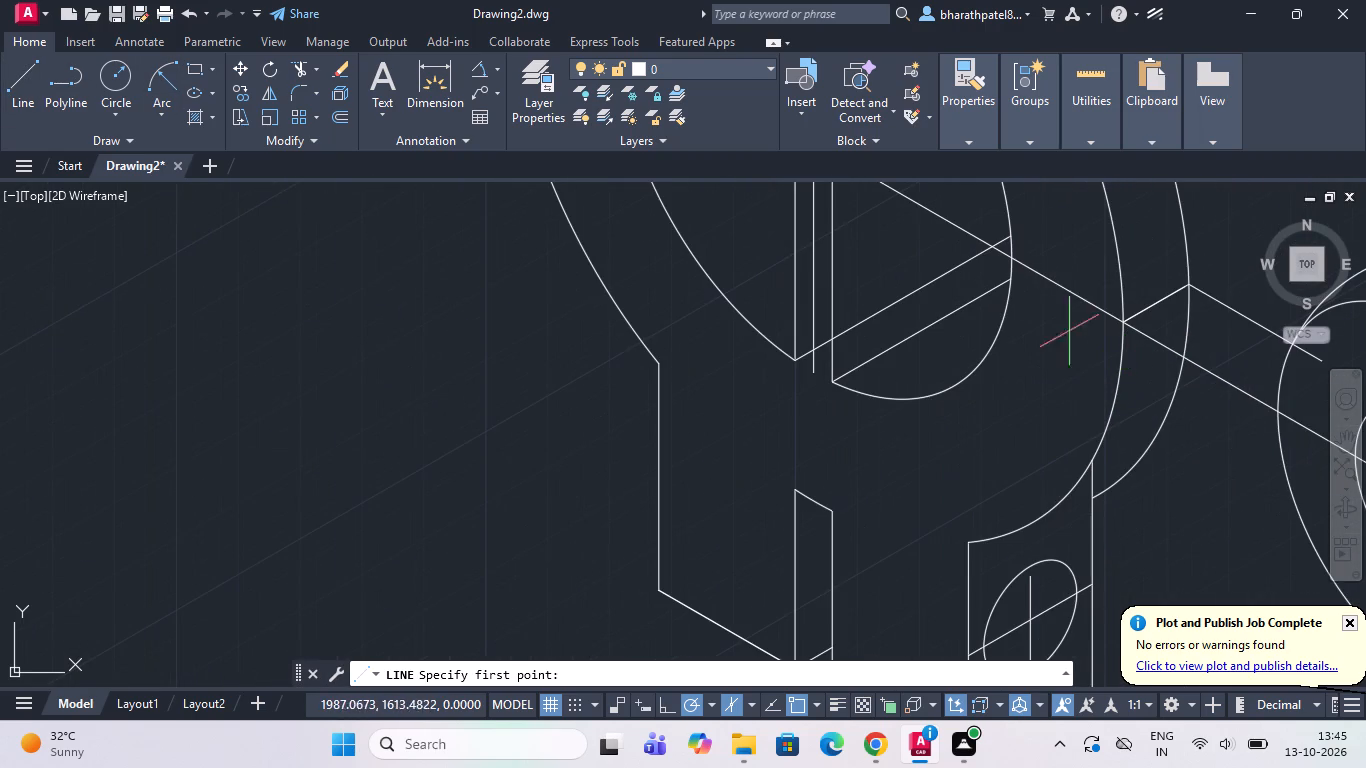
{"action": "left_click_drag", "start_coordinate": [1013, 261], "coordinate": [1013, 270]}
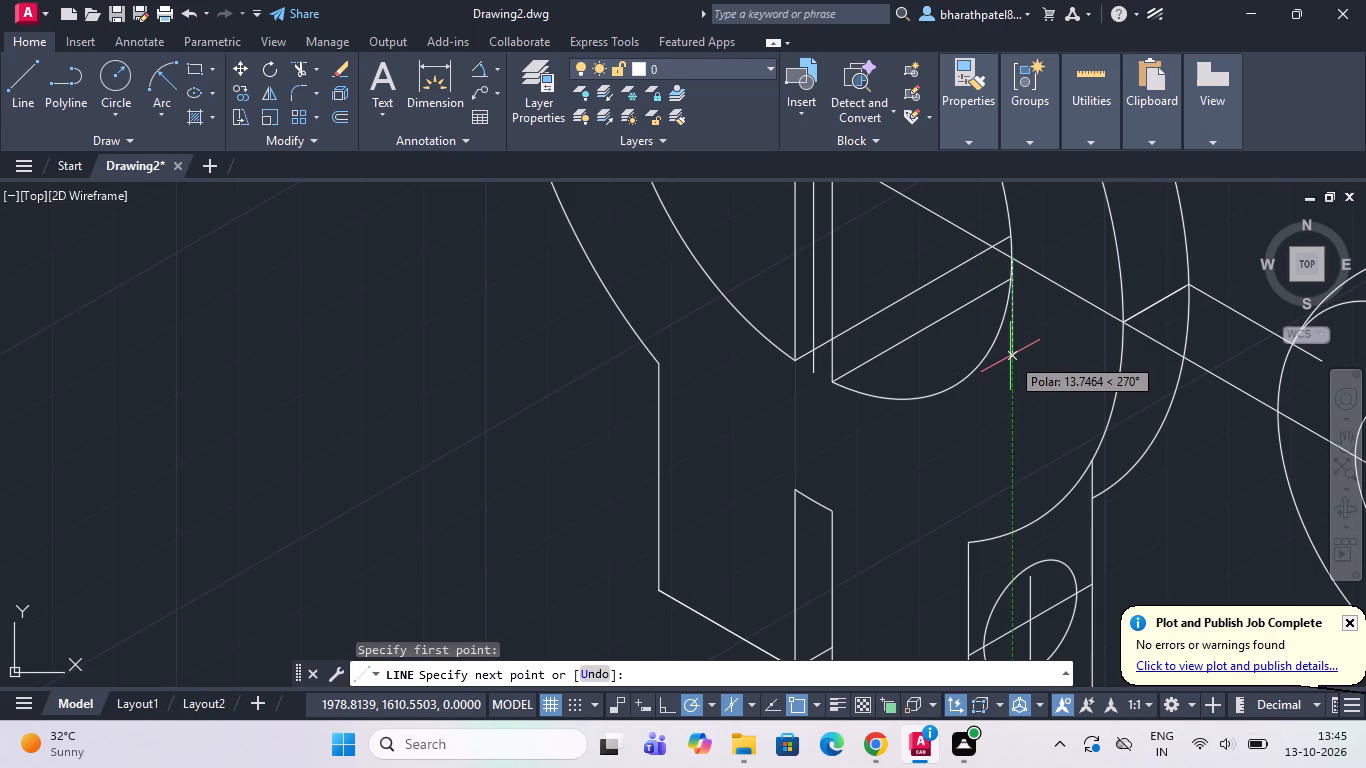
{"action": "type", "text": "10"}
{"action": "key", "text": "Return"}
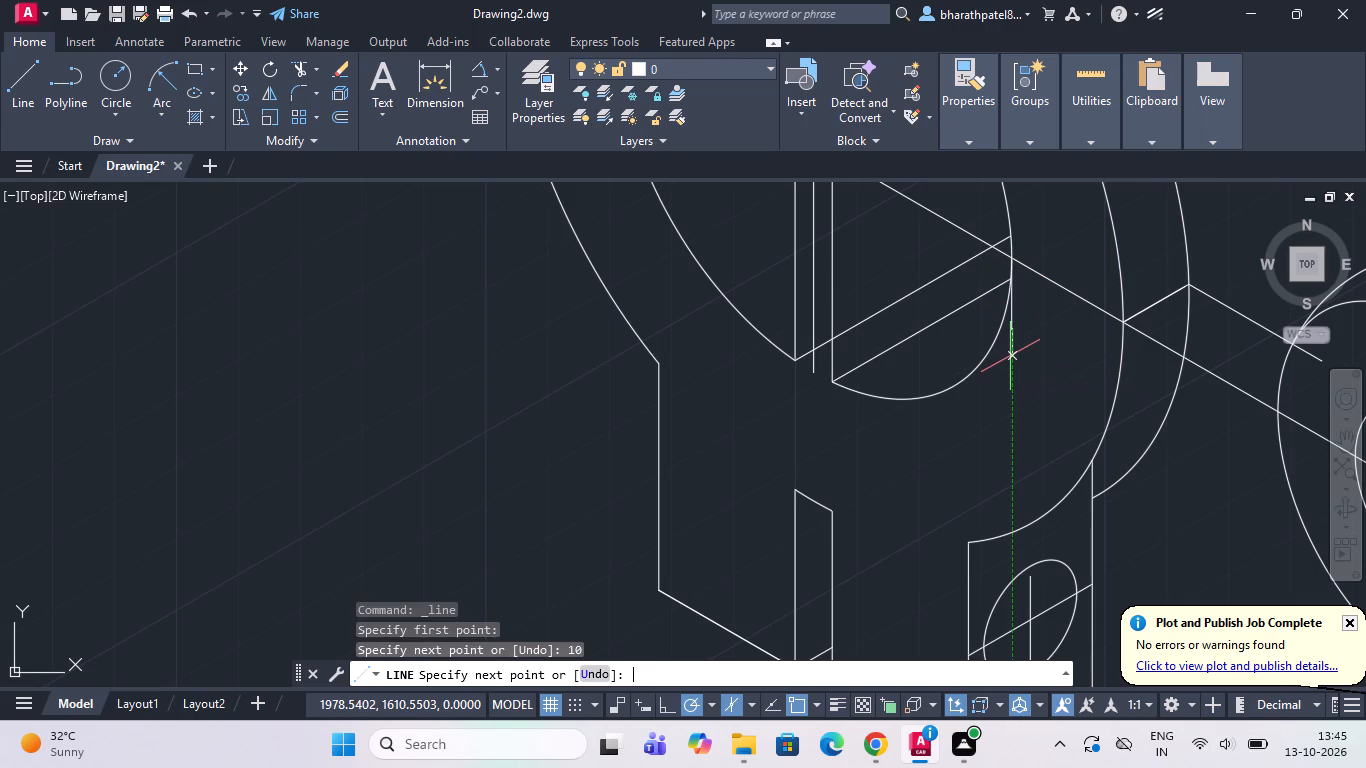
{"action": "scroll", "coordinate": [990, 361], "scroll_direction": "down", "scroll_amount": 3}
{"action": "scroll", "coordinate": [1079, 411], "scroll_direction": "up", "scroll_amount": 3}
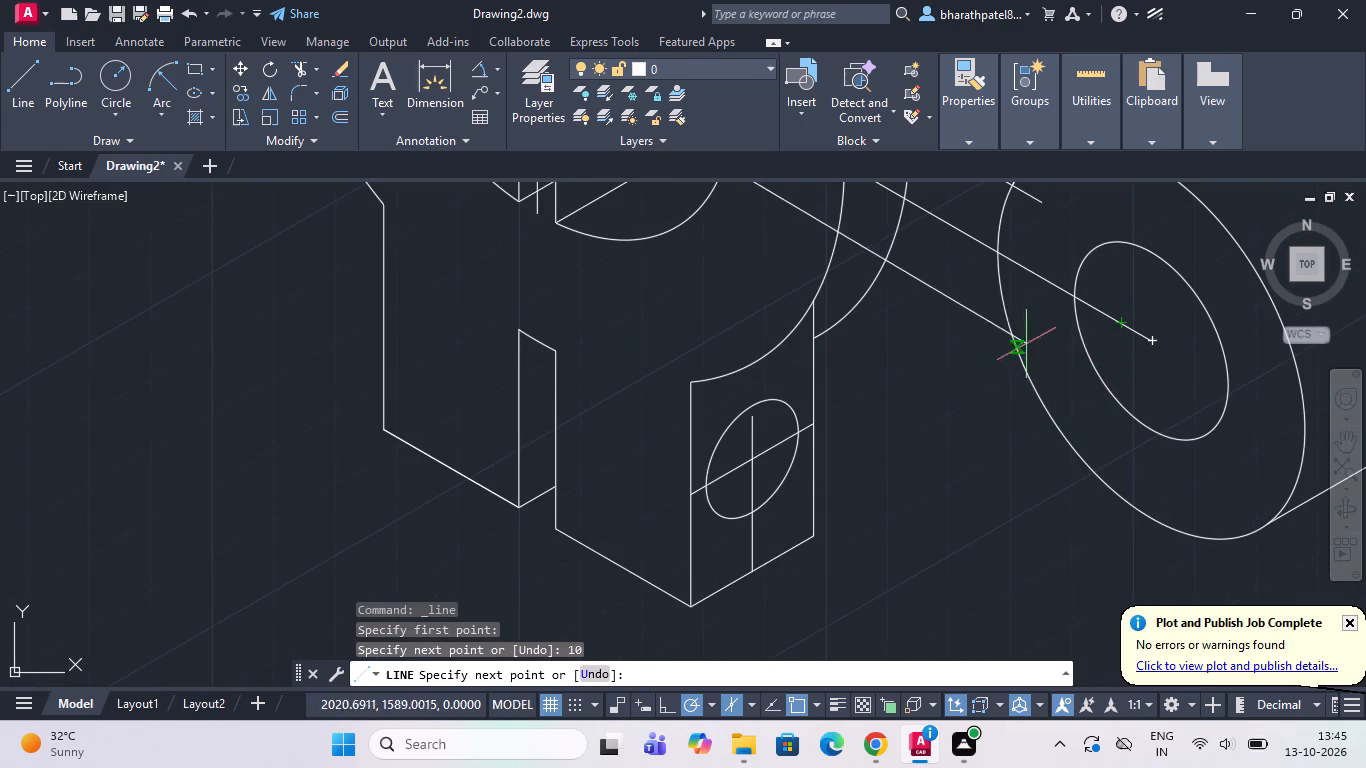
{"action": "left_click", "coordinate": [1043, 358]}
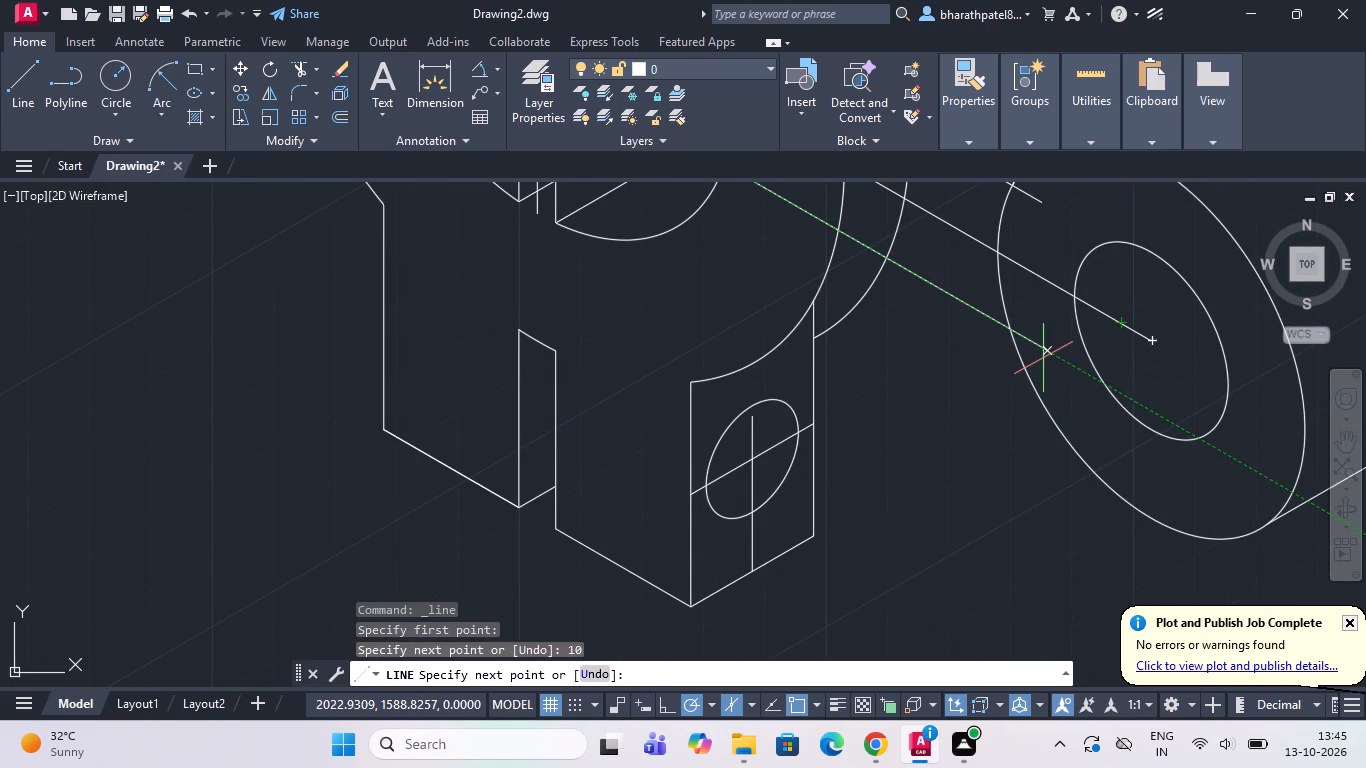
{"action": "key", "text": "Escape"}
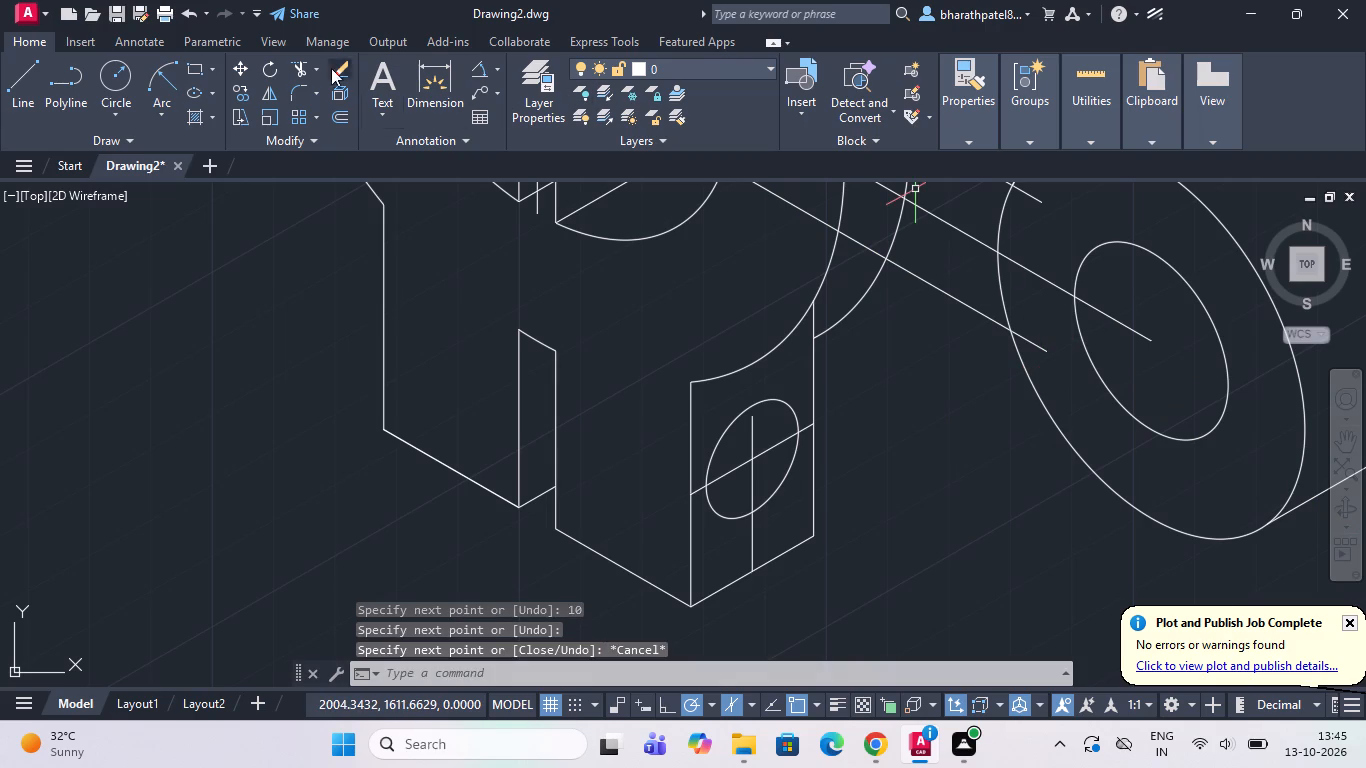
Trim the new arm line's end inside the boss, its 10-long vertical segment, and its portion across the large ring's front face.
{"action": "left_click_drag", "start_coordinate": [299, 72], "coordinate": [358, 96]}
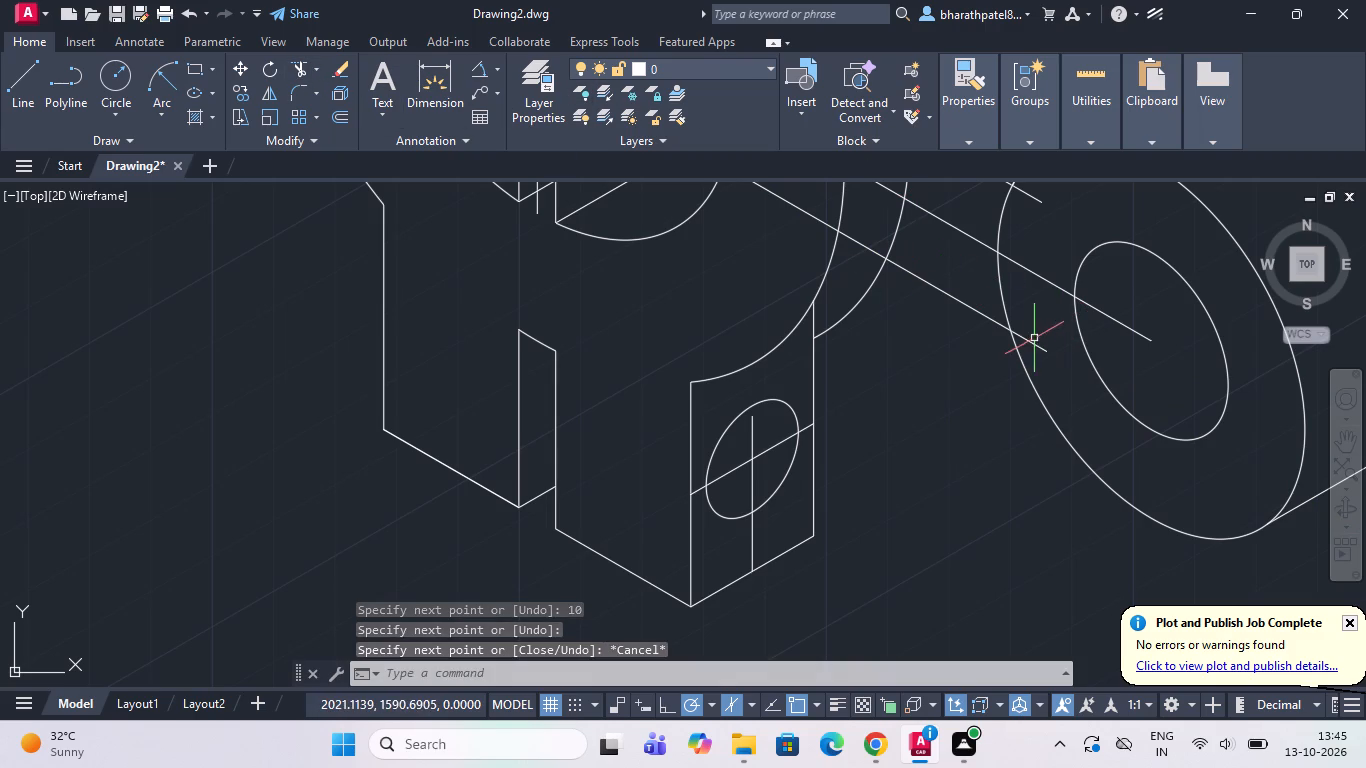
{"action": "left_click", "coordinate": [304, 69]}
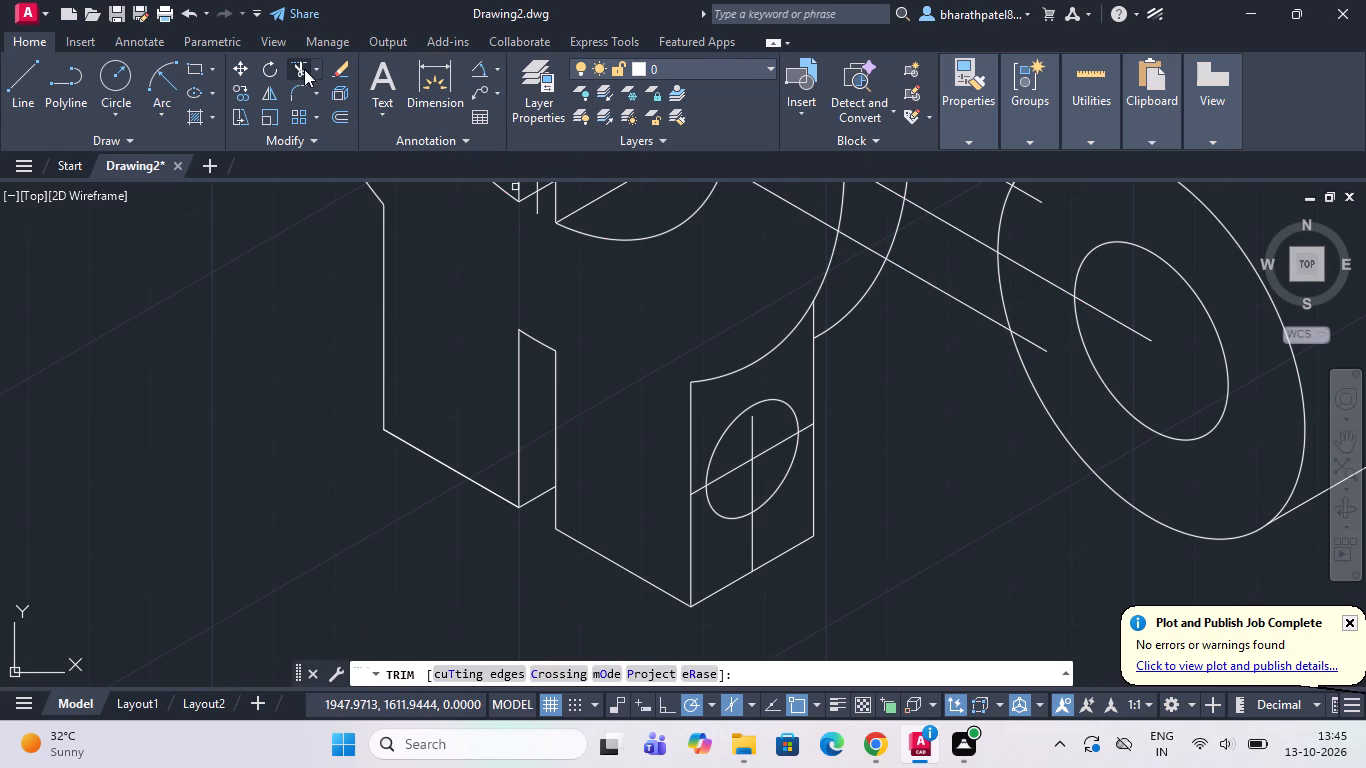
{"action": "left_click", "coordinate": [293, 65]}
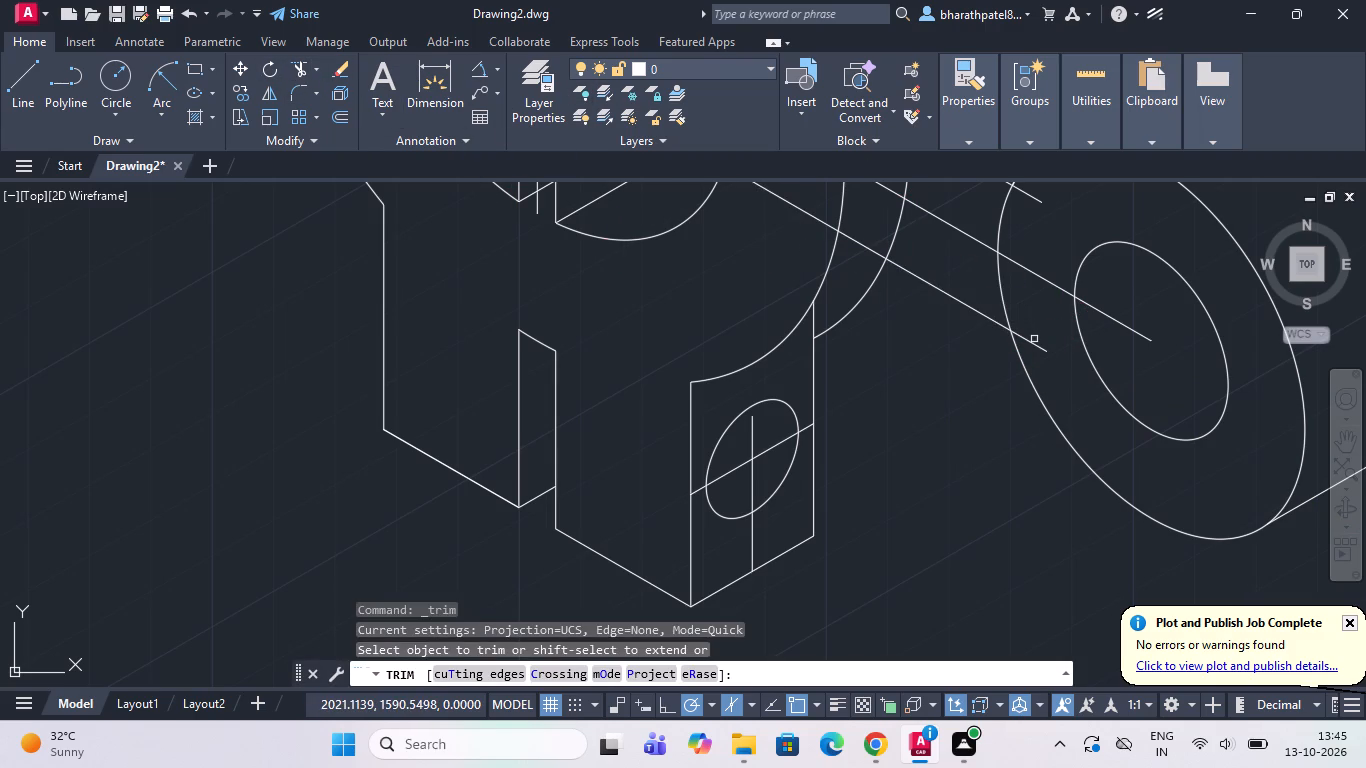
{"action": "left_click", "coordinate": [1033, 345]}
{"action": "scroll", "coordinate": [1033, 345], "scroll_direction": "down", "scroll_amount": 2}
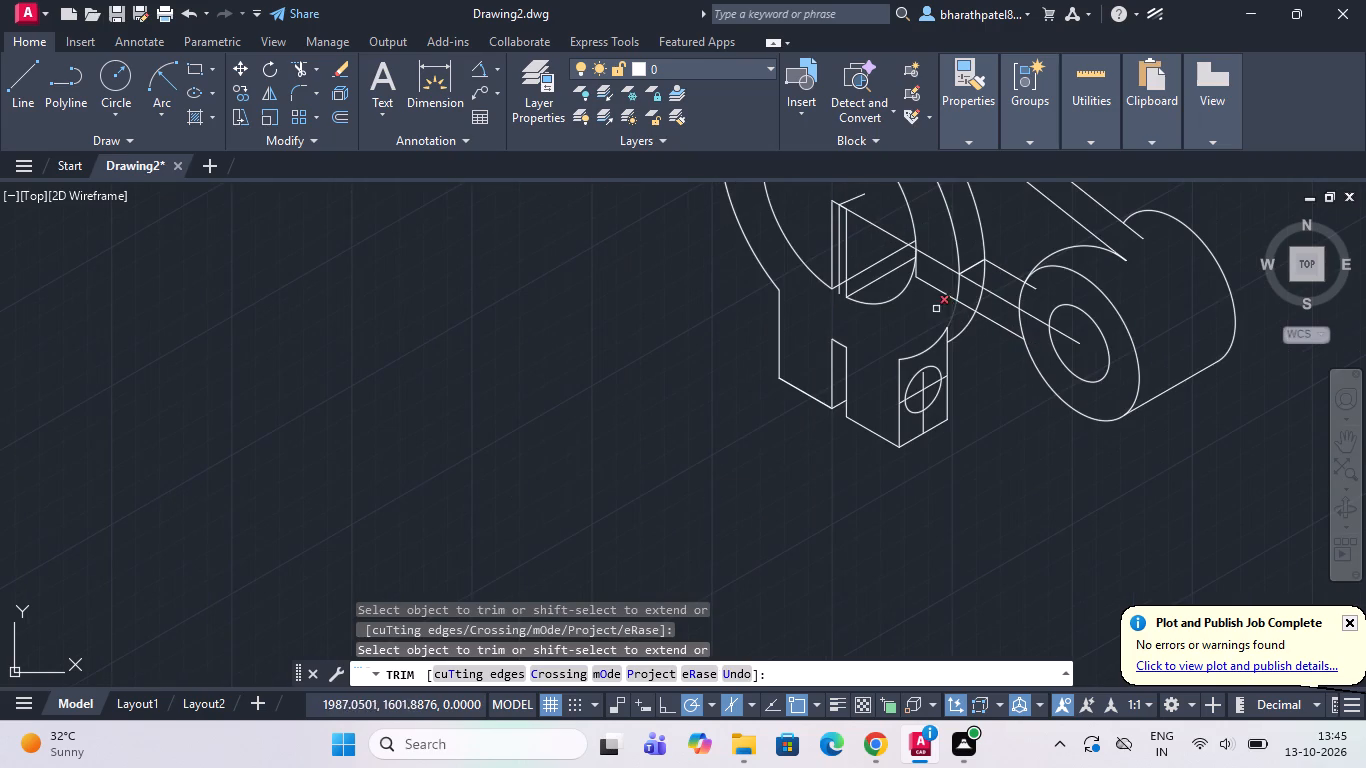
{"action": "scroll", "coordinate": [921, 283], "scroll_direction": "up", "scroll_amount": 3}
{"action": "scroll", "coordinate": [921, 283], "scroll_direction": "down", "scroll_amount": 1}
{"action": "scroll", "coordinate": [907, 237], "scroll_direction": "up", "scroll_amount": 2}
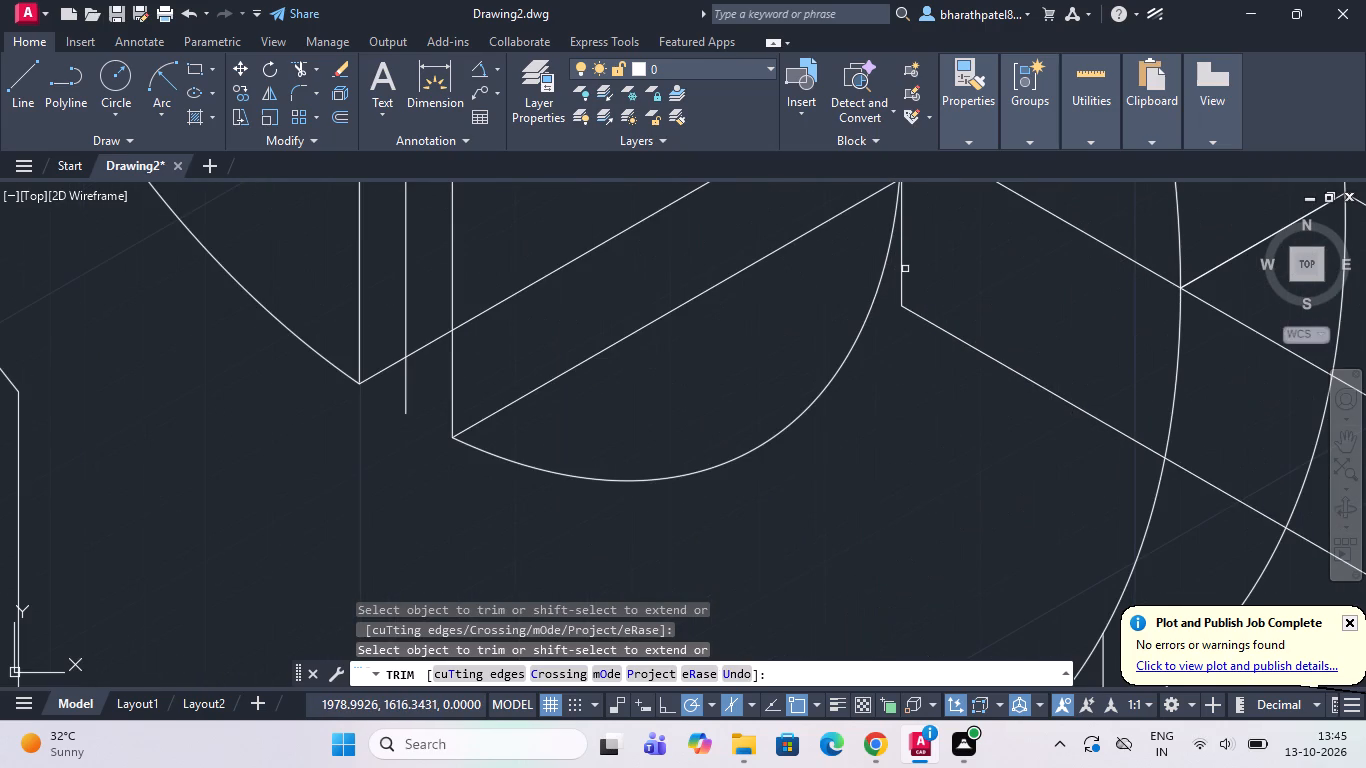
{"action": "left_click", "coordinate": [900, 274]}
{"action": "left_click", "coordinate": [988, 356]}
{"action": "scroll", "coordinate": [988, 356], "scroll_direction": "down", "scroll_amount": 3}
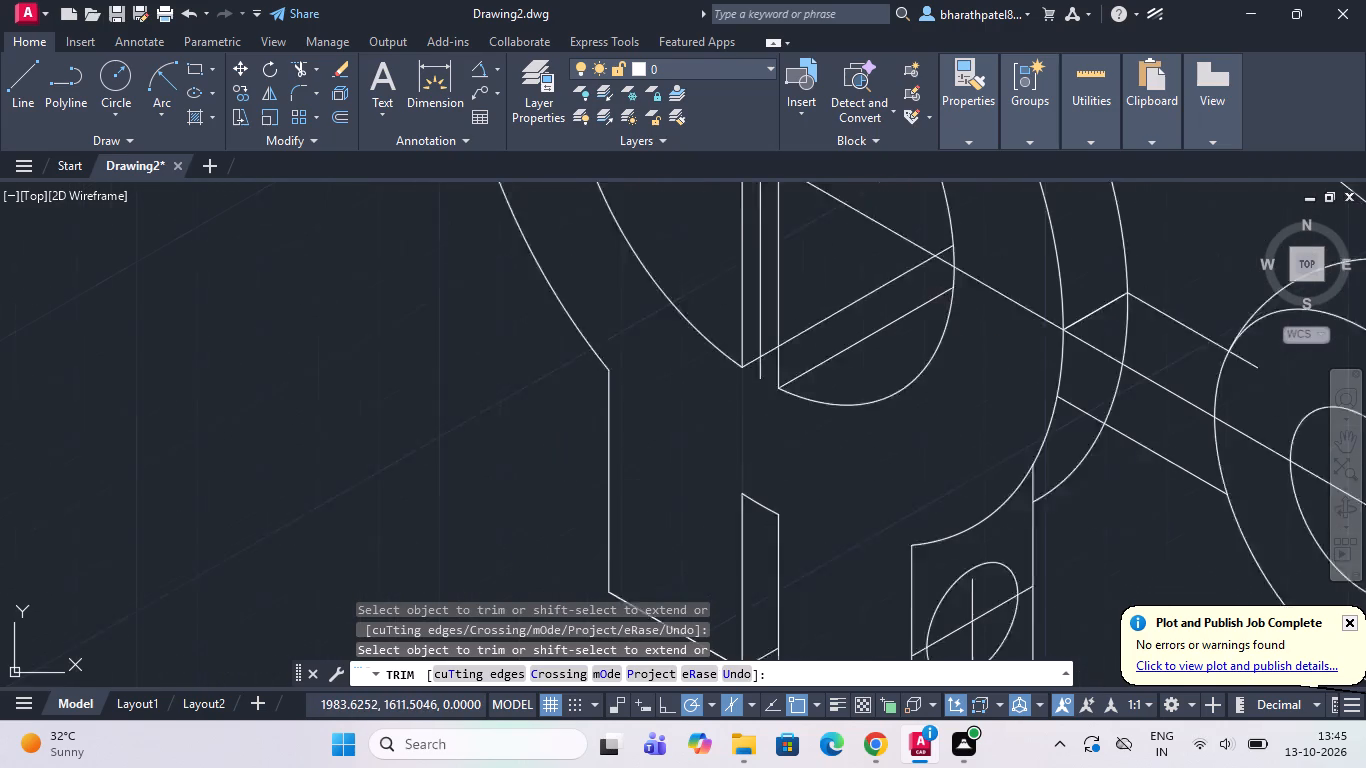
Trim the large front and back isocircle arcs that cross the arm between its lower edge lines.
{"action": "left_click", "coordinate": [1035, 373]}
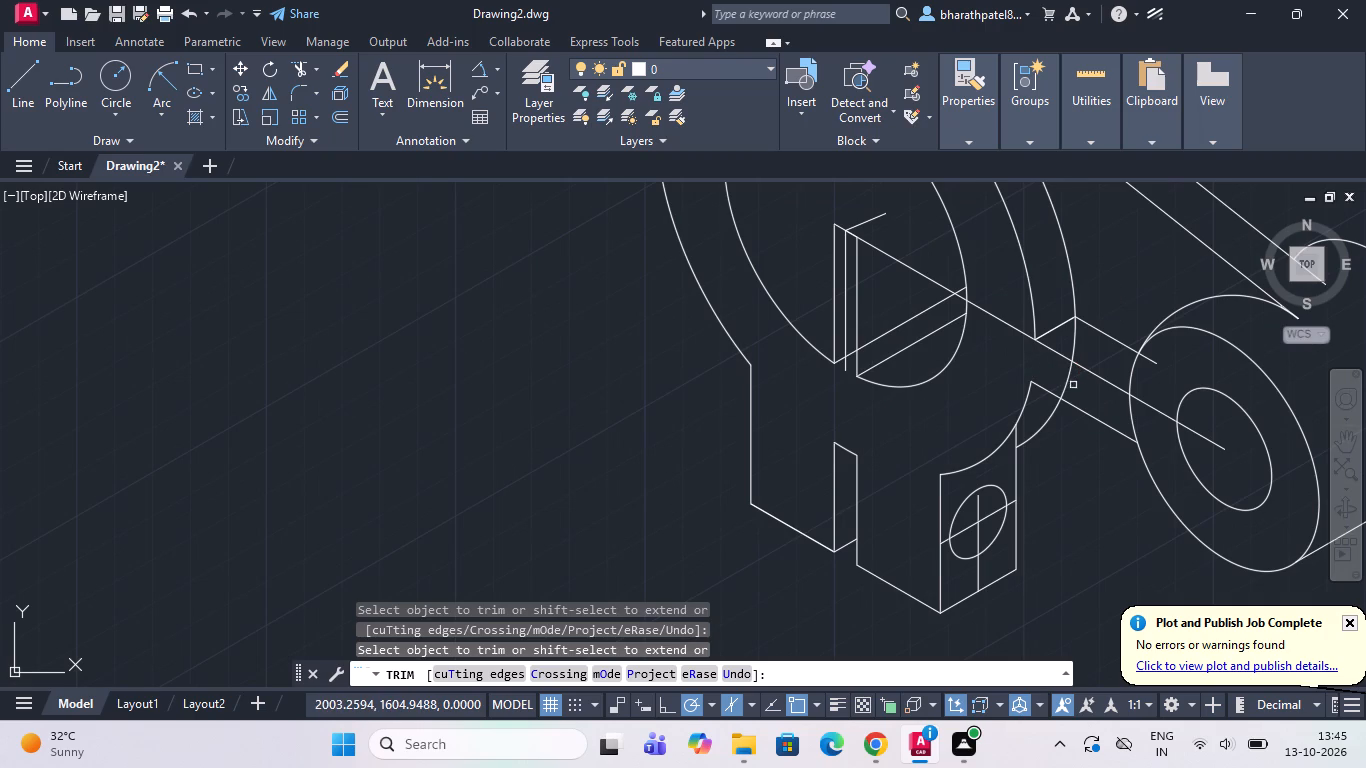
{"action": "left_click", "coordinate": [1067, 382]}
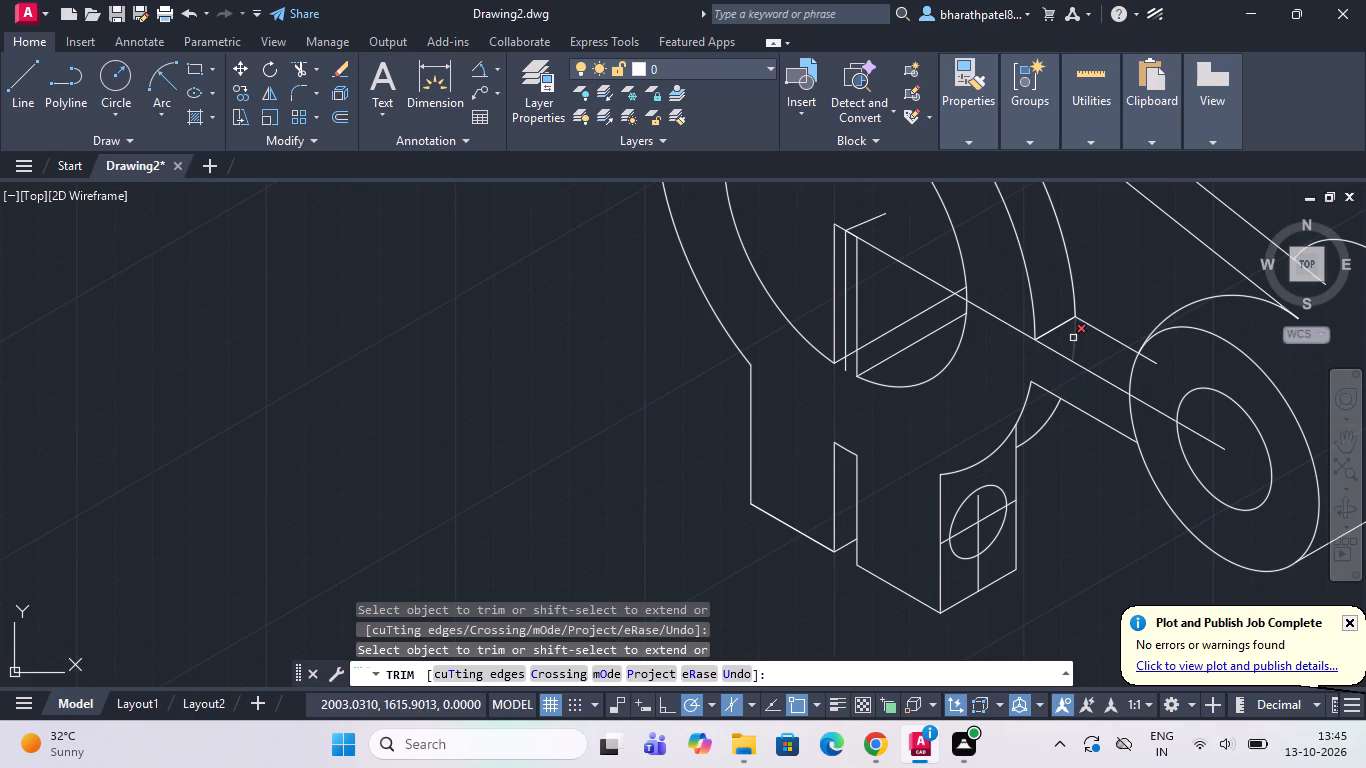
{"action": "left_click", "coordinate": [1073, 338]}
Trim the upper arm edge's overhang, the boss's outer front arc between the arm lines, and the arm line's pieces inside the boss face.
{"action": "scroll", "coordinate": [1073, 338], "scroll_direction": "down", "scroll_amount": 2}
{"action": "scroll", "coordinate": [989, 404], "scroll_direction": "down", "scroll_amount": 1}
{"action": "scroll", "coordinate": [1090, 343], "scroll_direction": "up", "scroll_amount": 2}
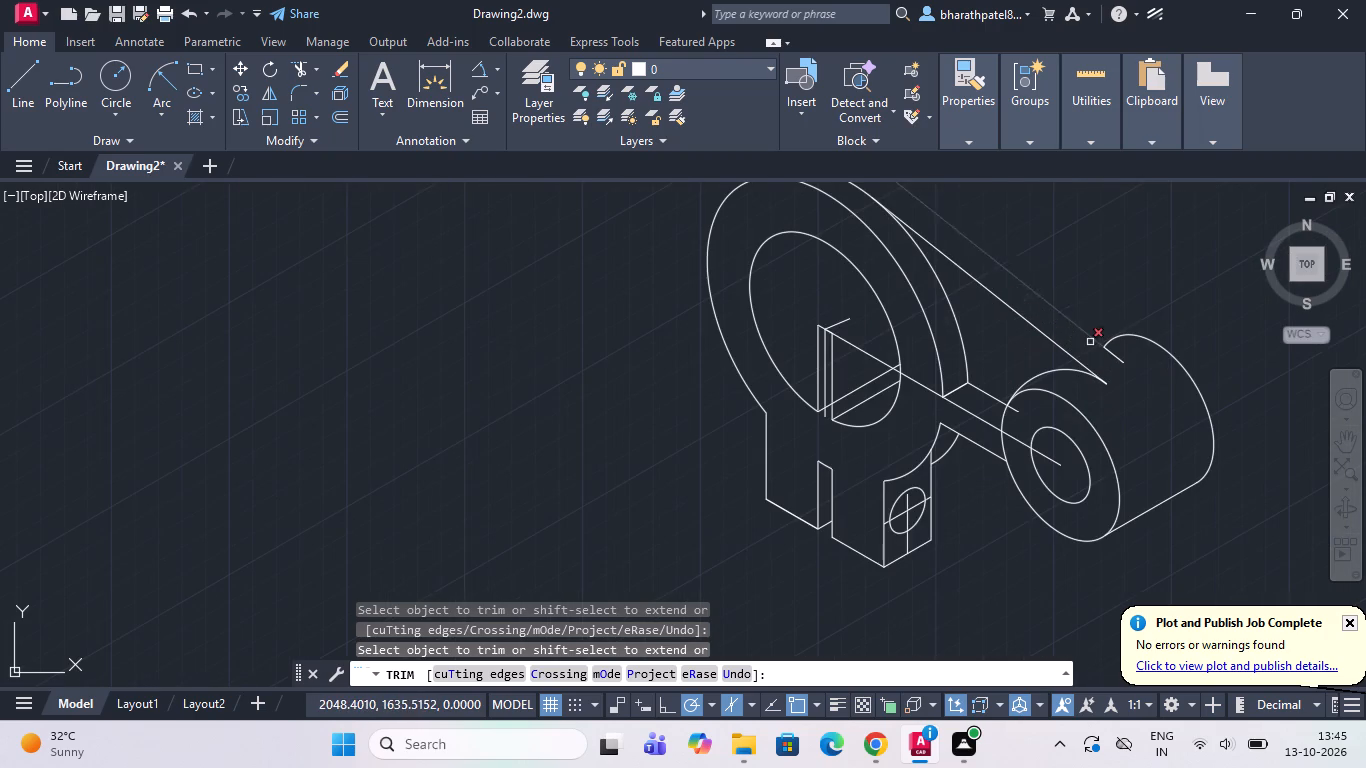
{"action": "scroll", "coordinate": [1030, 427], "scroll_direction": "up", "scroll_amount": 2}
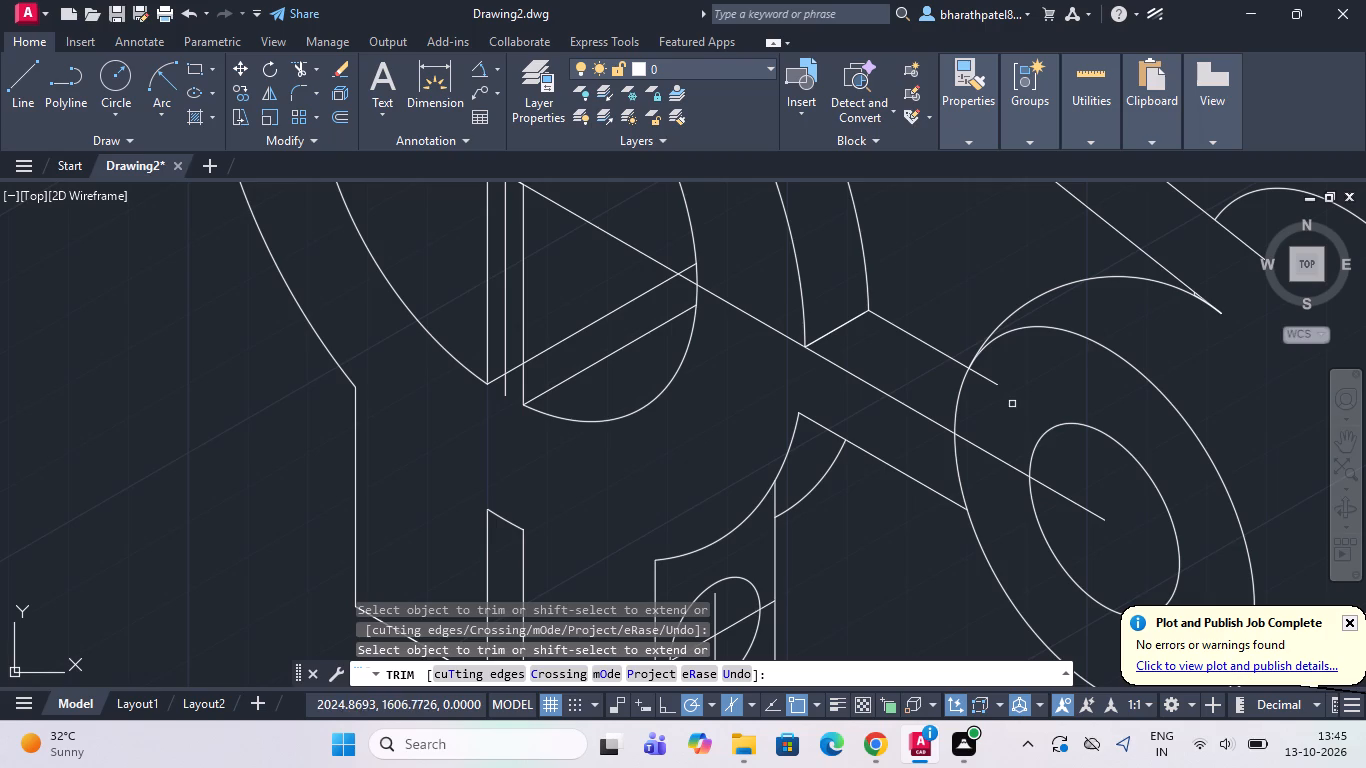
{"action": "left_click", "coordinate": [984, 380]}
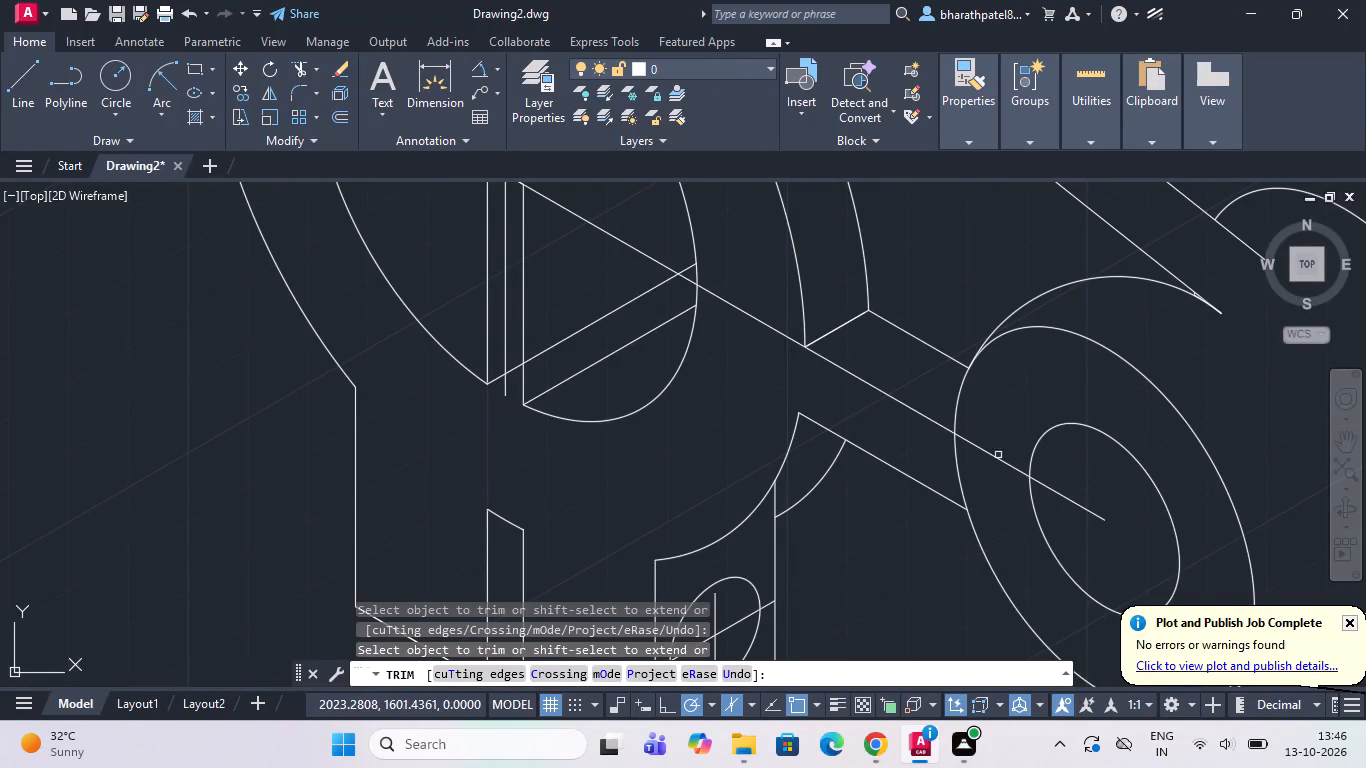
{"action": "left_click", "coordinate": [958, 477]}
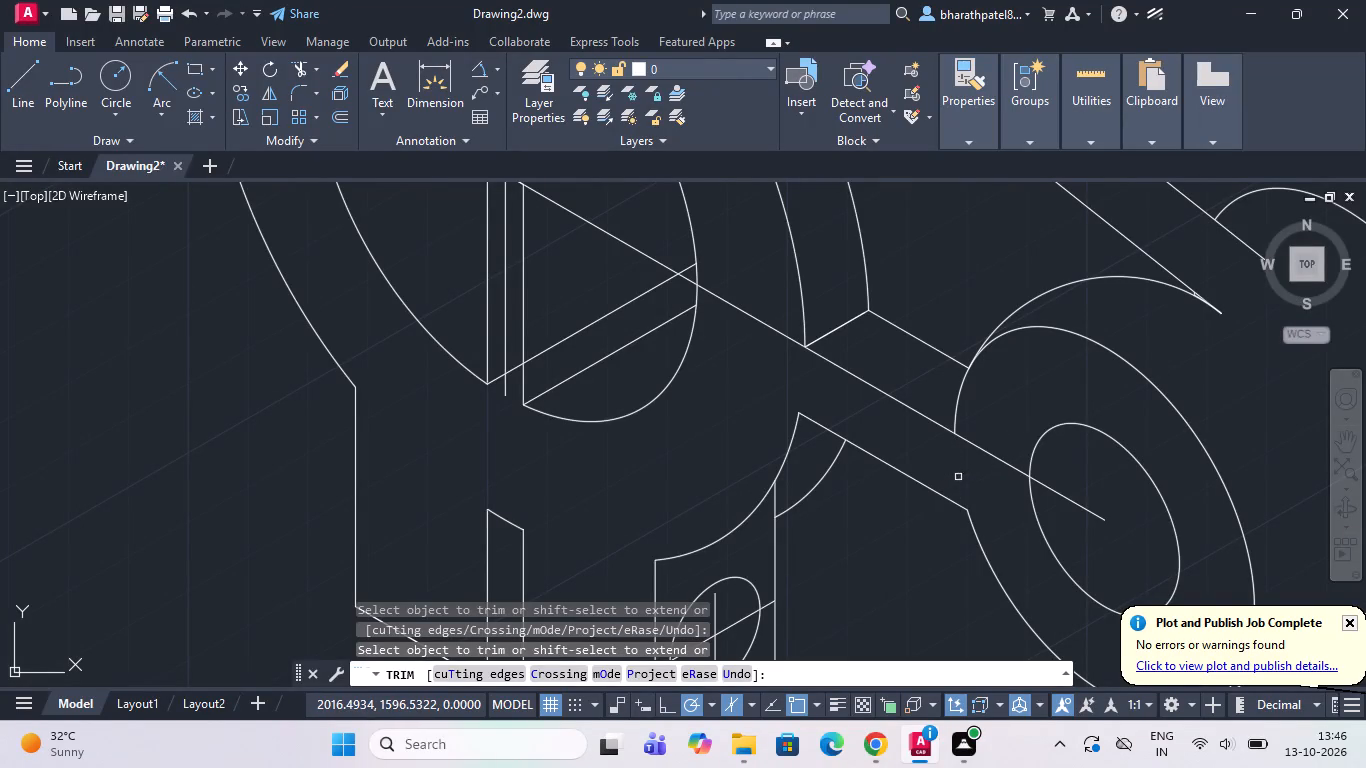
{"action": "left_click", "coordinate": [986, 455]}
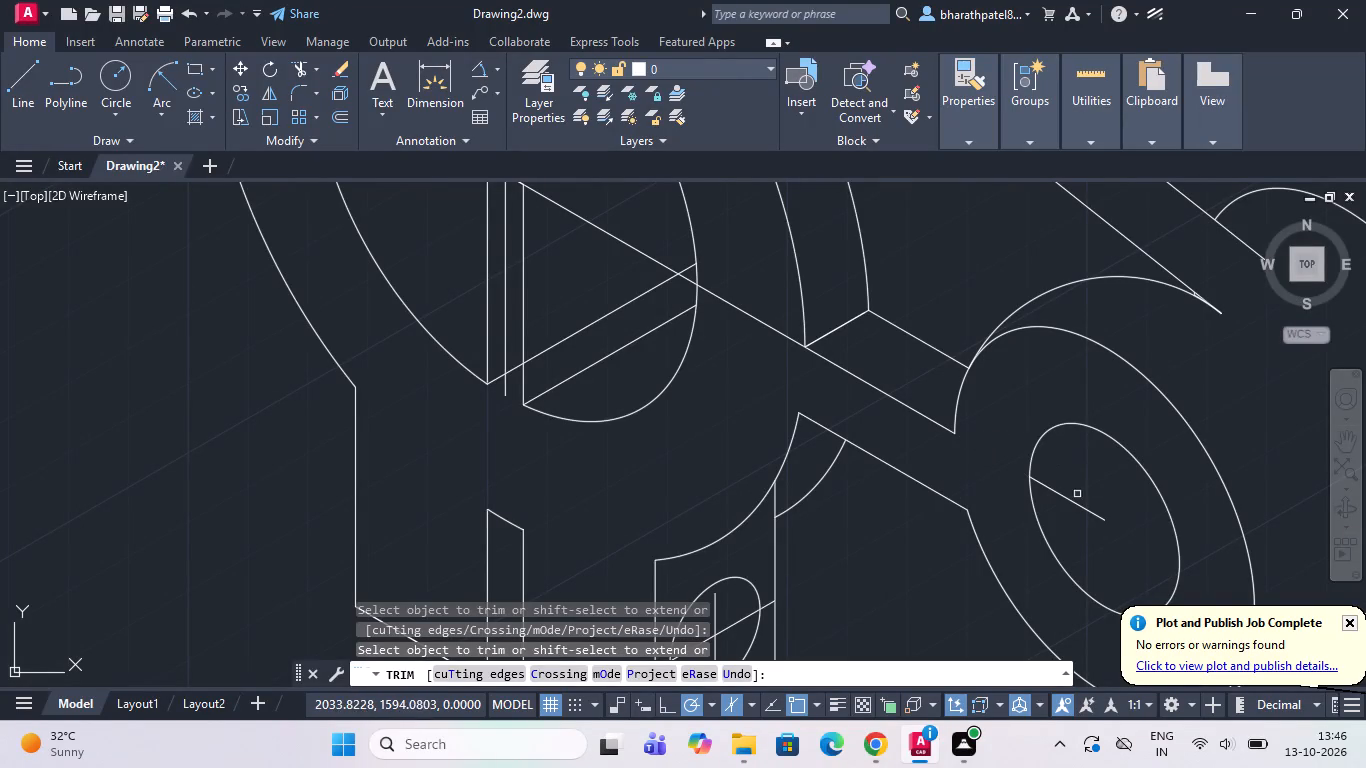
{"action": "left_click", "coordinate": [1072, 497]}
Draw a vertical line from the slot's upper left corner to the left lower end of the large hole's inner isocircle.
{"action": "scroll", "coordinate": [1068, 486], "scroll_direction": "down", "scroll_amount": 2}
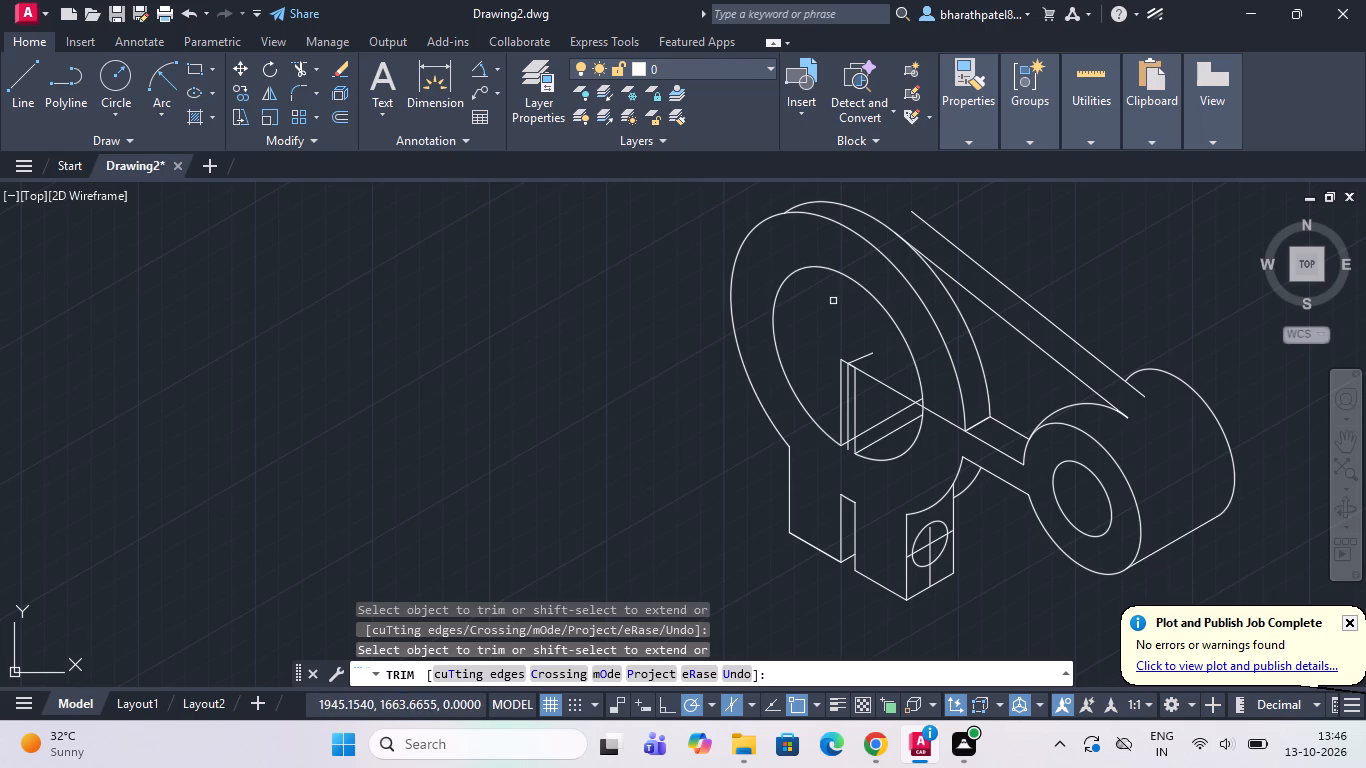
{"action": "scroll", "coordinate": [834, 317], "scroll_direction": "down", "scroll_amount": 1}
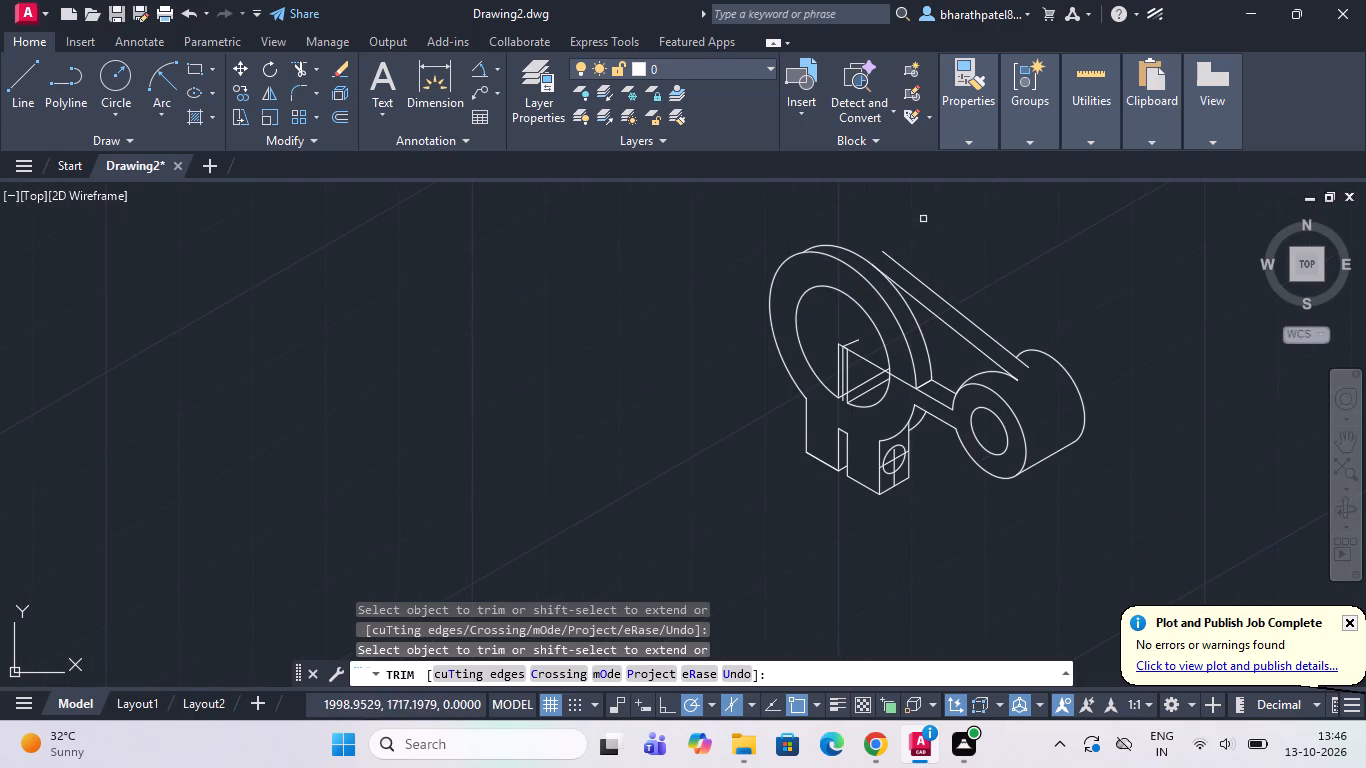
{"action": "scroll", "coordinate": [922, 220], "scroll_direction": "up", "scroll_amount": 1}
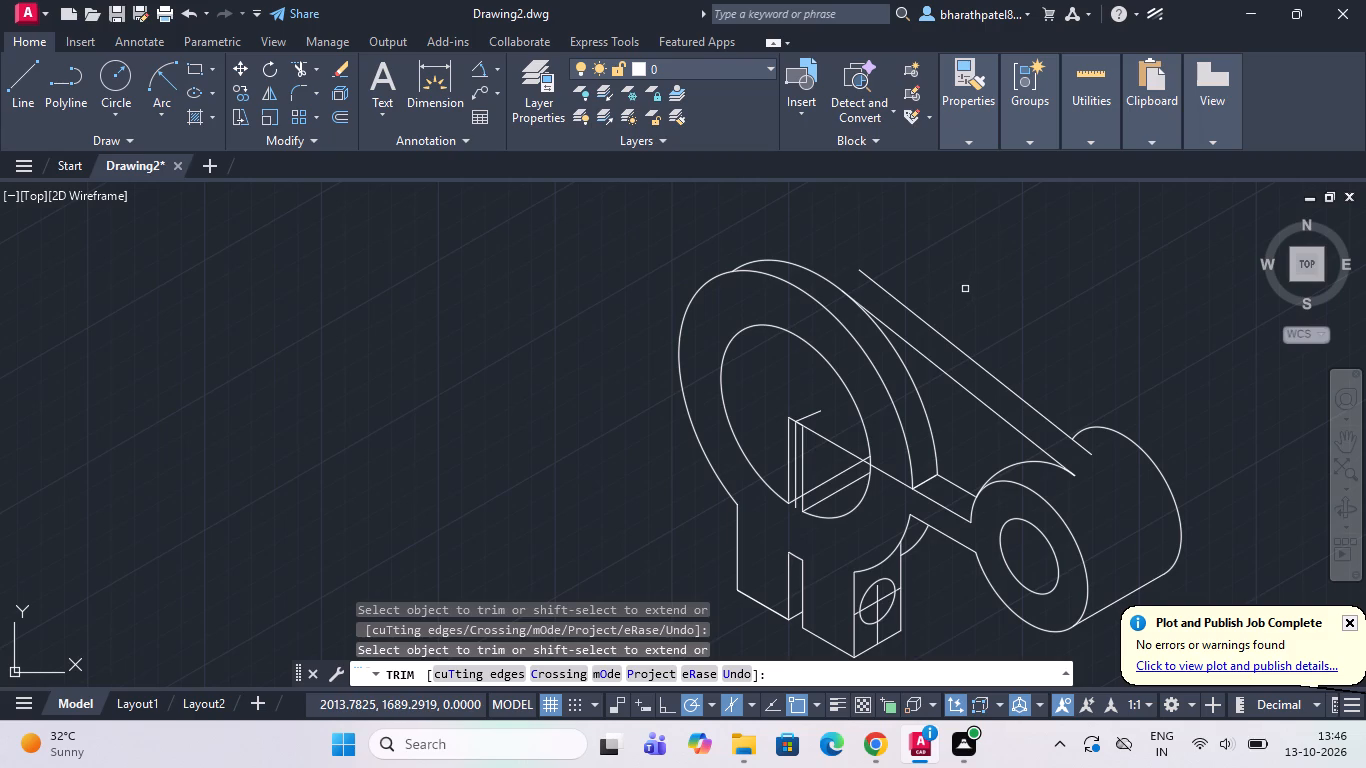
{"action": "left_click", "coordinate": [16, 89]}
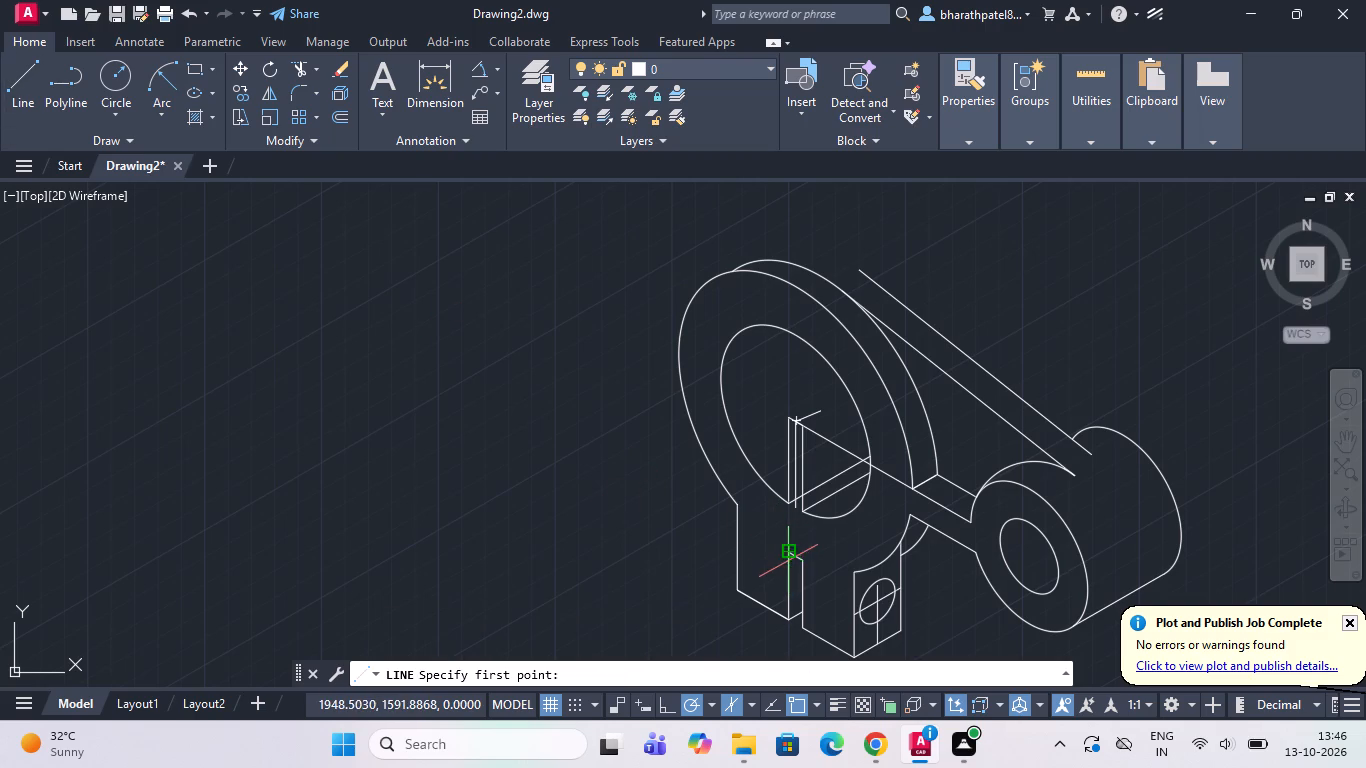
{"action": "scroll", "coordinate": [788, 560], "scroll_direction": "up", "scroll_amount": 3}
{"action": "scroll", "coordinate": [746, 525], "scroll_direction": "down", "scroll_amount": 2}
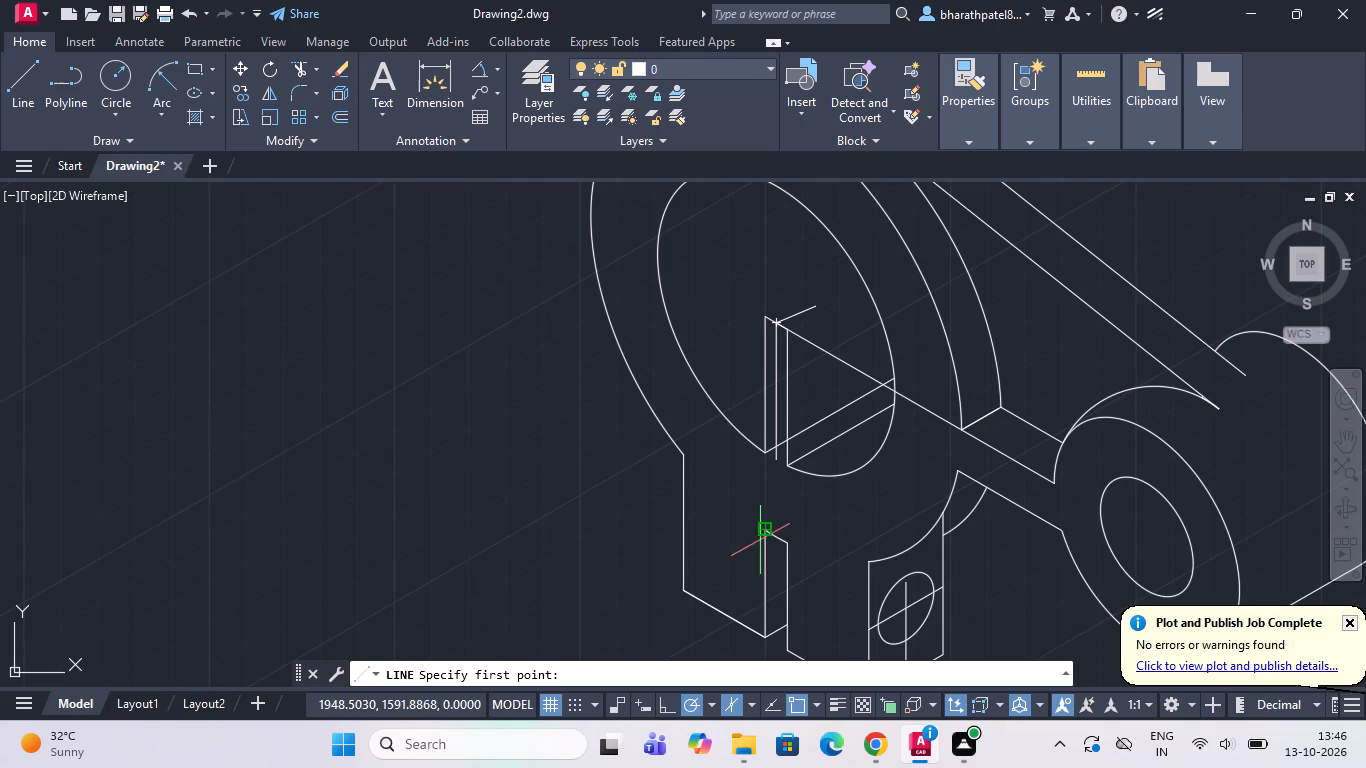
{"action": "left_click", "coordinate": [766, 532]}
{"action": "scroll", "coordinate": [766, 439], "scroll_direction": "up", "scroll_amount": 3}
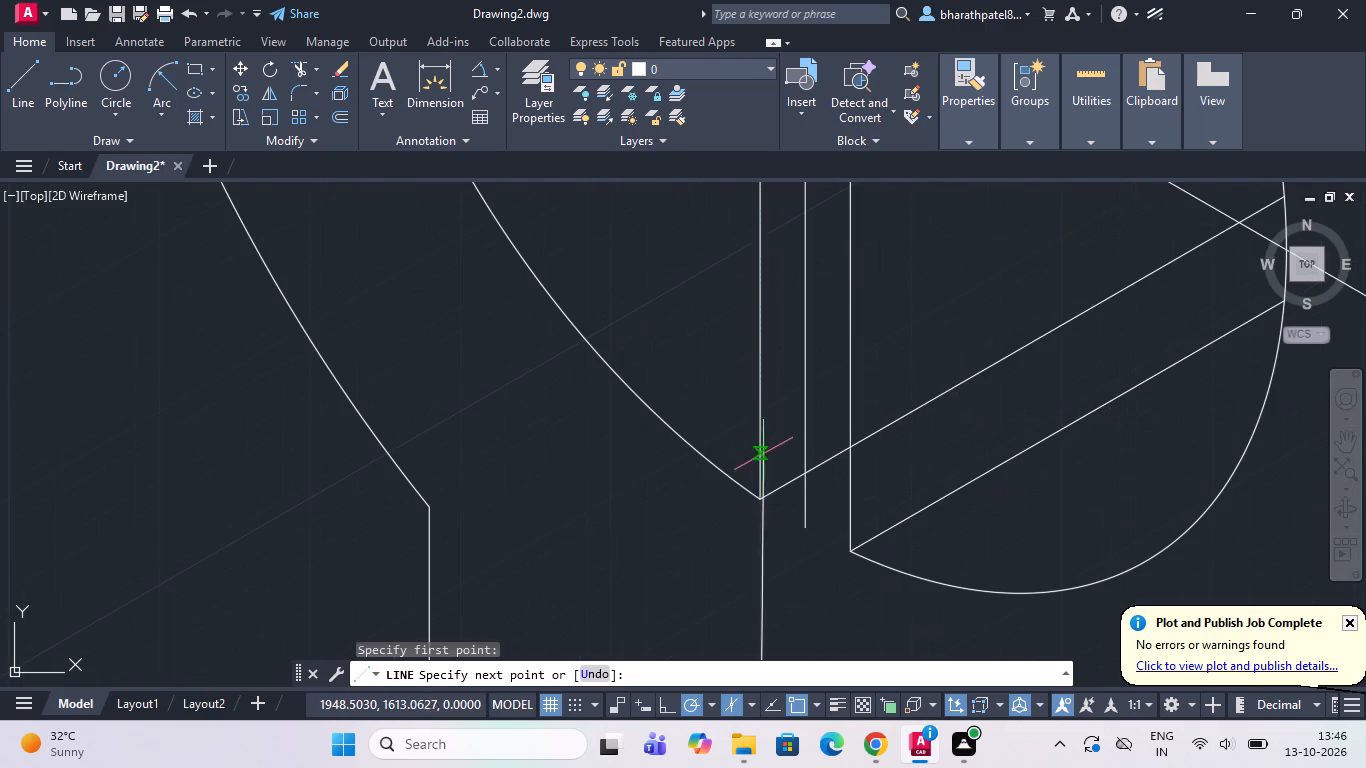
{"action": "left_click", "coordinate": [759, 499]}
{"action": "scroll", "coordinate": [758, 496], "scroll_direction": "down", "scroll_amount": 3}
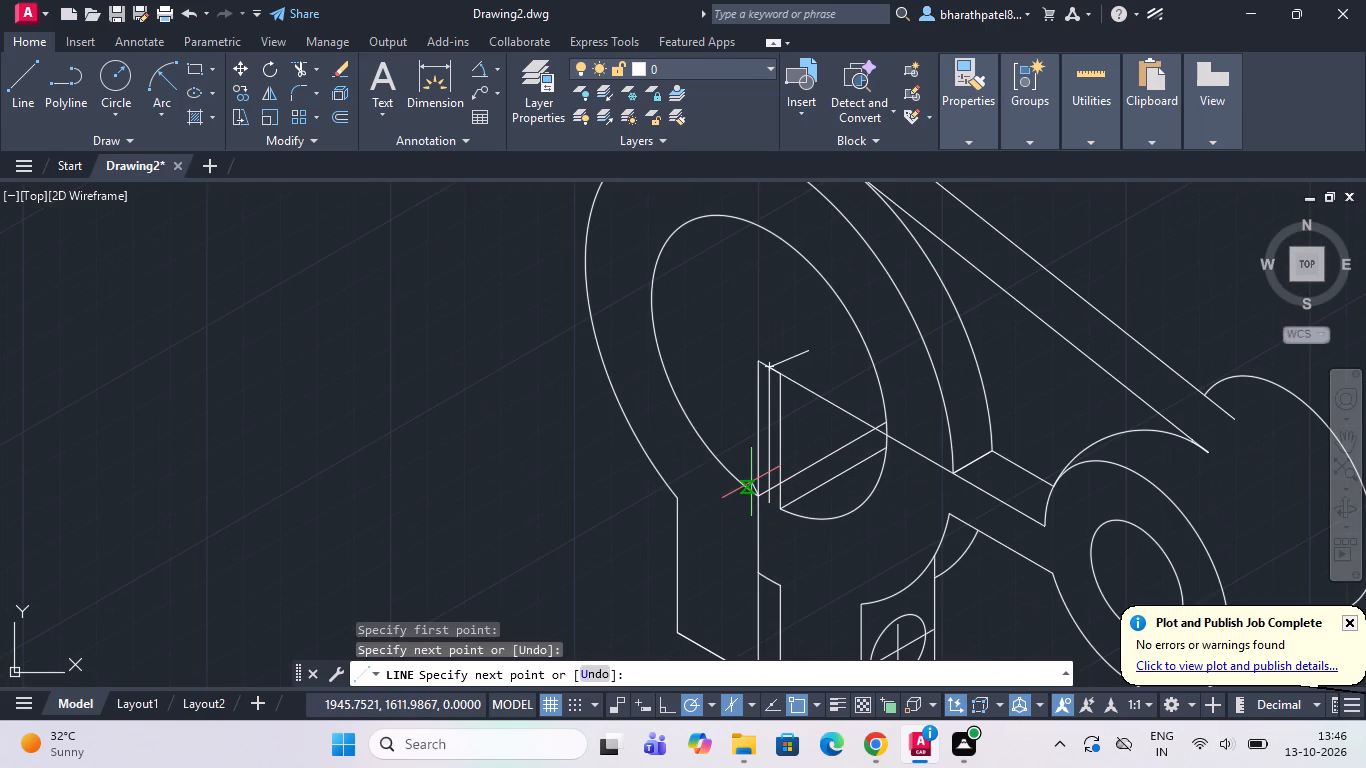
{"action": "key", "text": "Escape"}
Draw a vertical line from the slot's upper right corner to the right lower end of the large hole's inner isocircle.
{"action": "left_click_drag", "start_coordinate": [23, 82], "coordinate": [32, 84]}
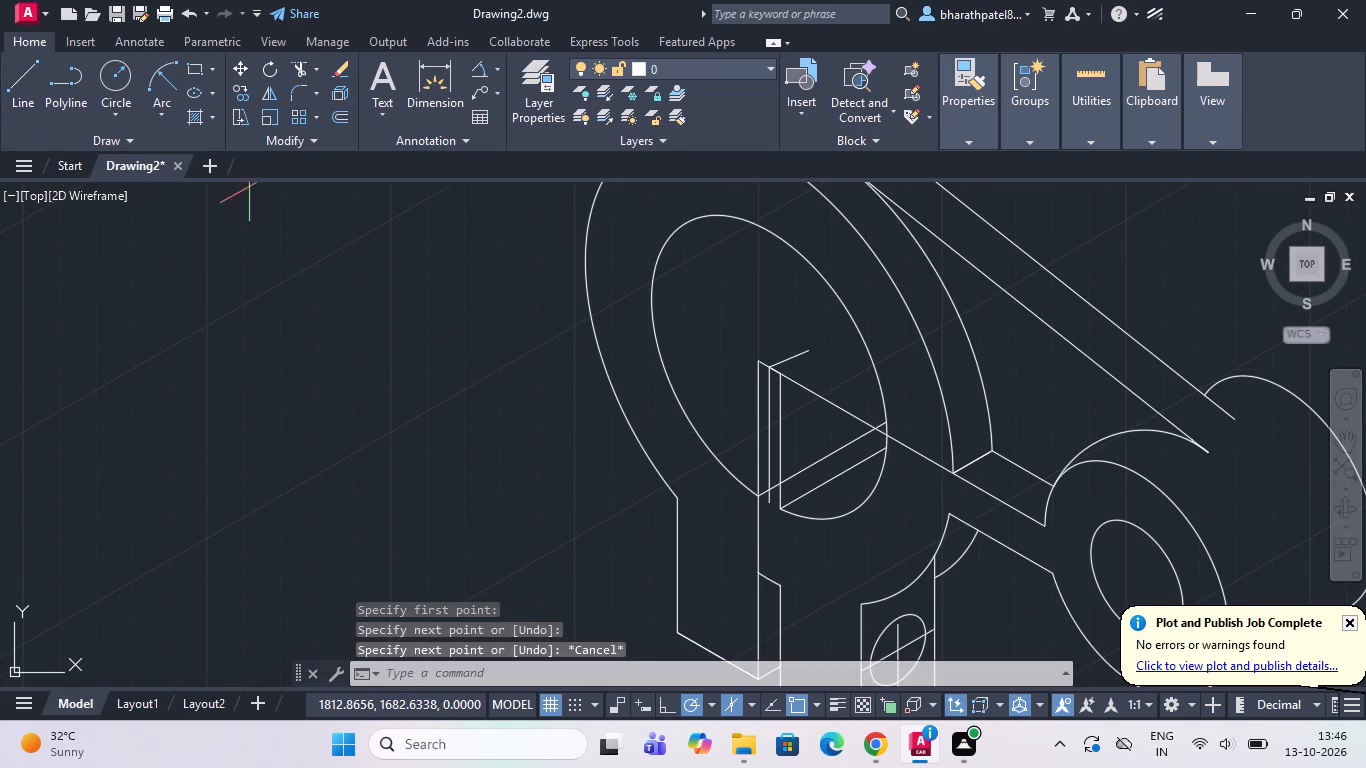
{"action": "left_click", "coordinate": [780, 590]}
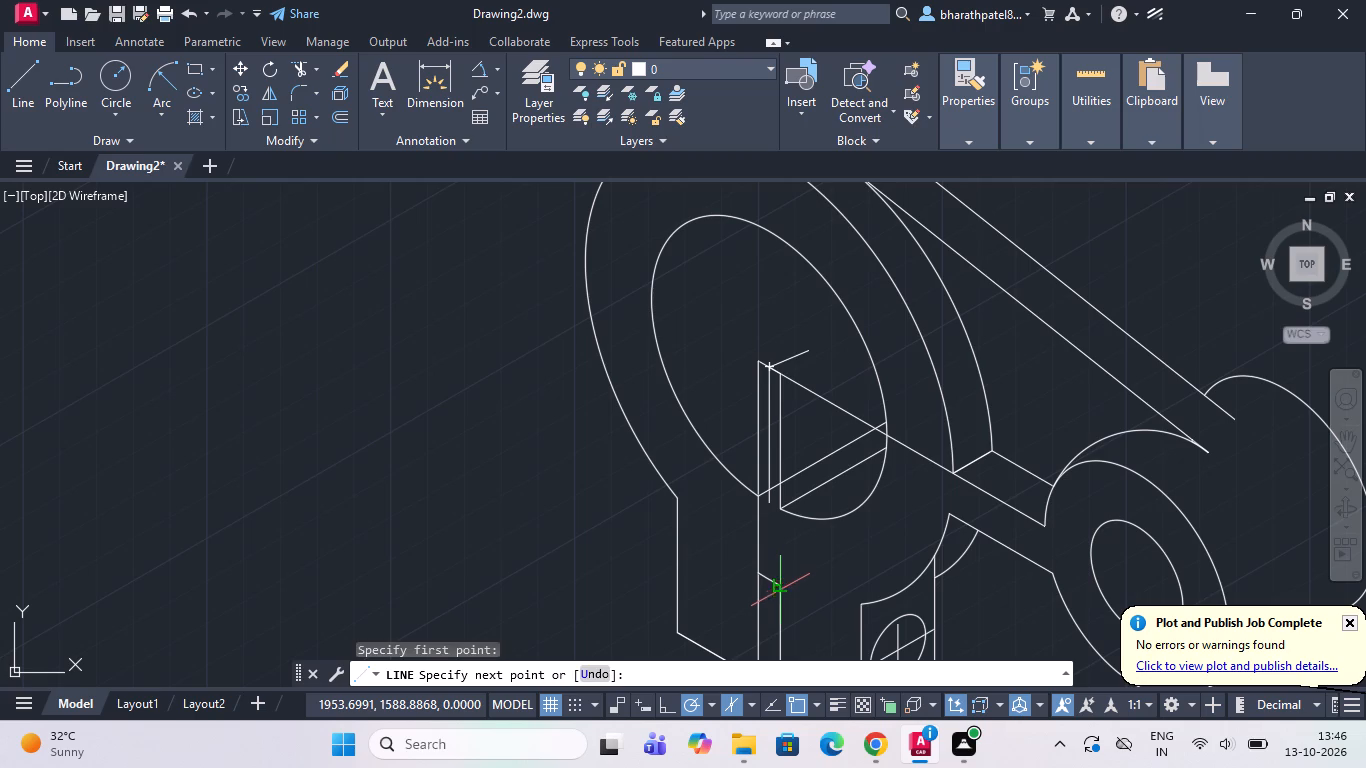
{"action": "scroll", "coordinate": [793, 531], "scroll_direction": "up", "scroll_amount": 2}
{"action": "scroll", "coordinate": [780, 514], "scroll_direction": "down", "scroll_amount": 1}
{"action": "scroll", "coordinate": [776, 594], "scroll_direction": "up", "scroll_amount": 1}
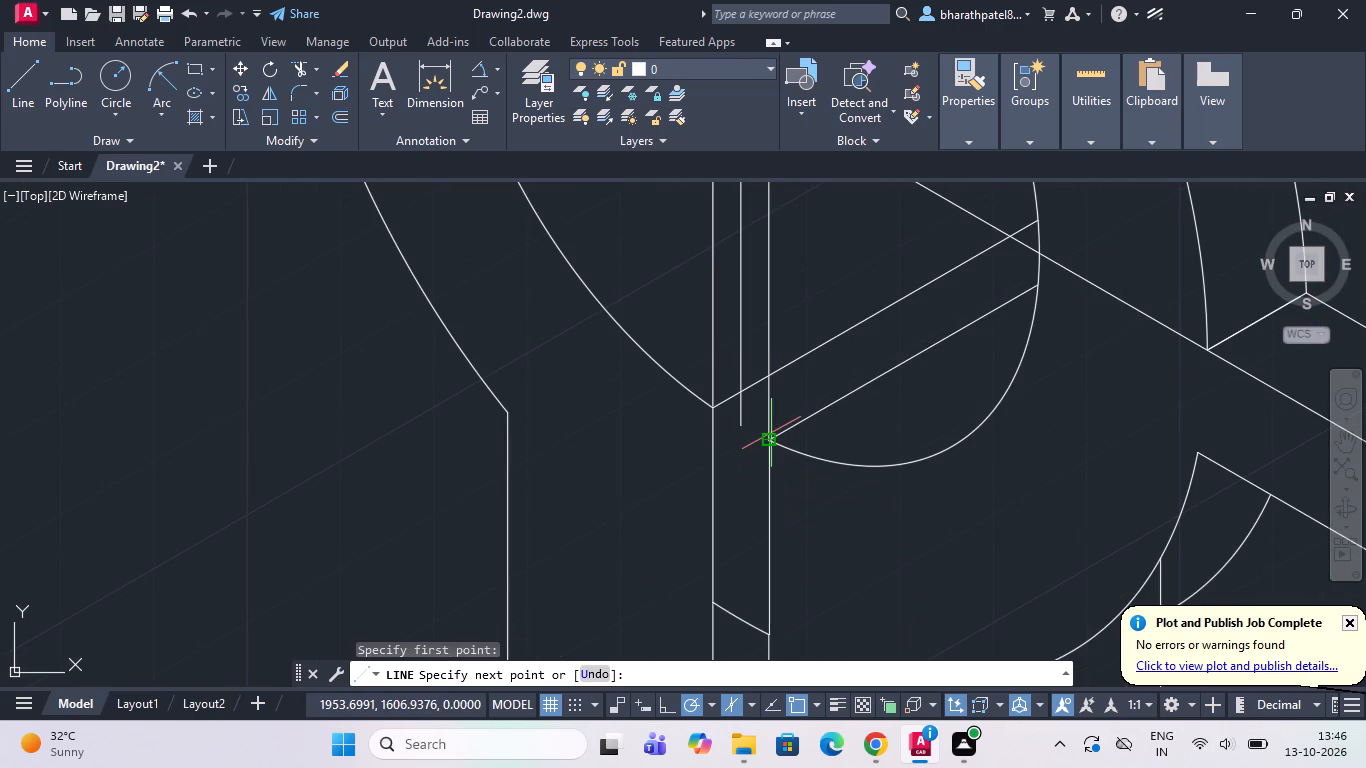
{"action": "left_click", "coordinate": [771, 433]}
{"action": "key", "text": "Escape"}
{"action": "scroll", "coordinate": [774, 416], "scroll_direction": "down", "scroll_amount": 1}
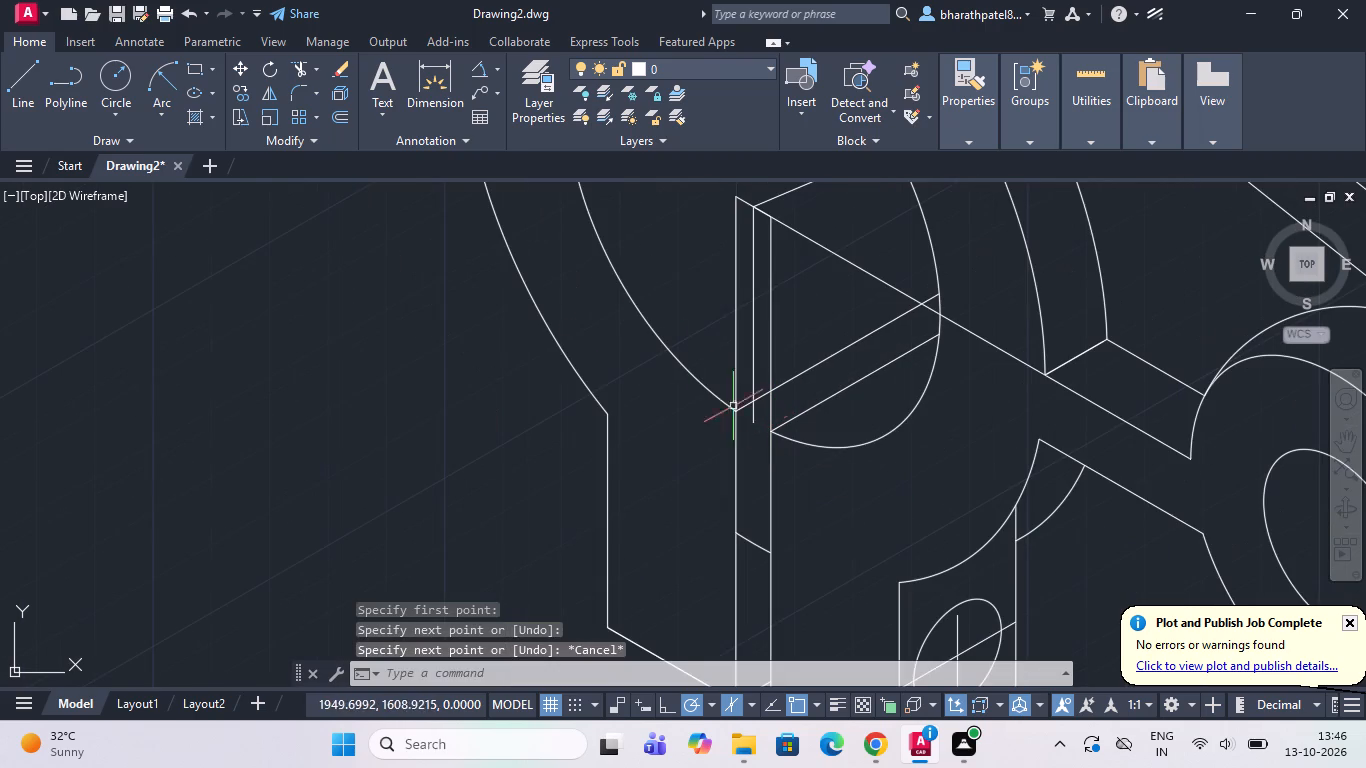
Trim away the short slanted line across the slot and the vertical centre line's pieces inside the large hole and the slot.
{"action": "left_click", "coordinate": [301, 61]}
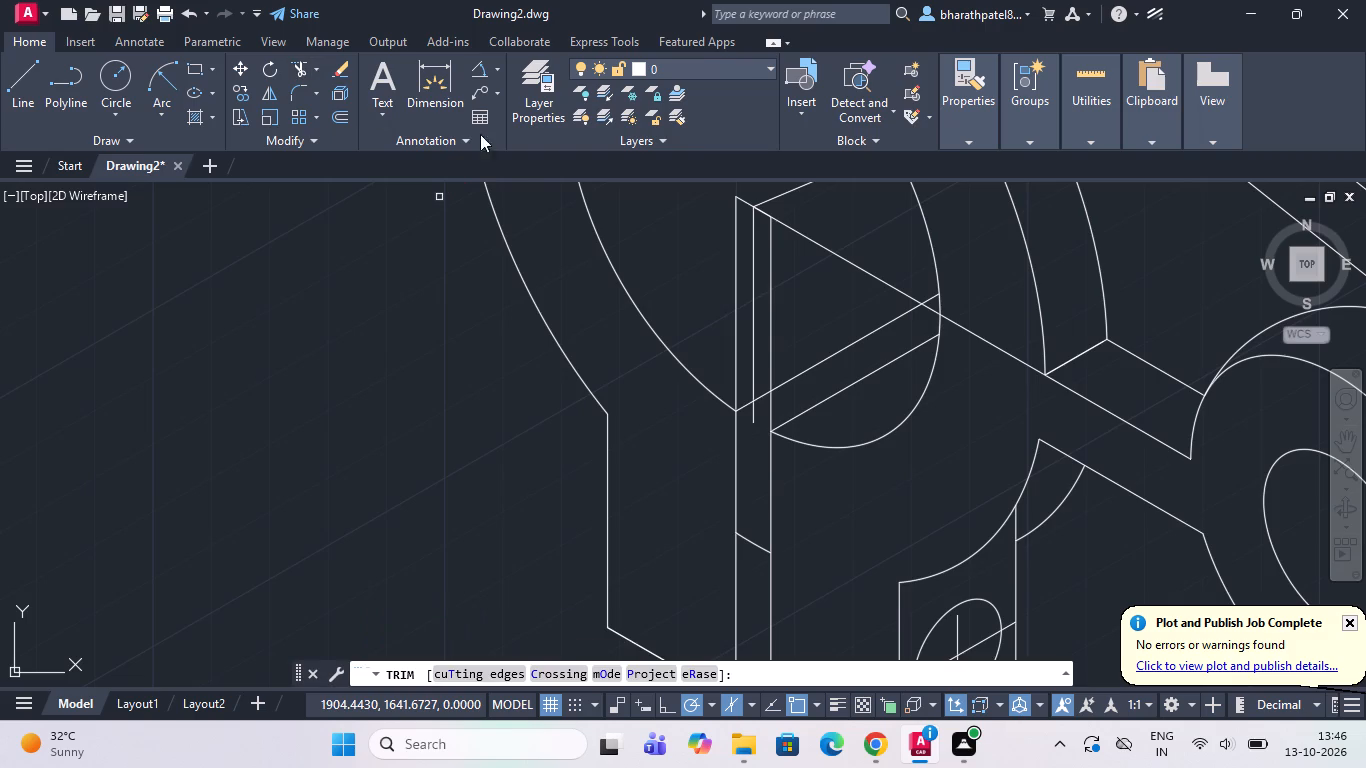
{"action": "scroll", "coordinate": [619, 262], "scroll_direction": "down", "scroll_amount": 1}
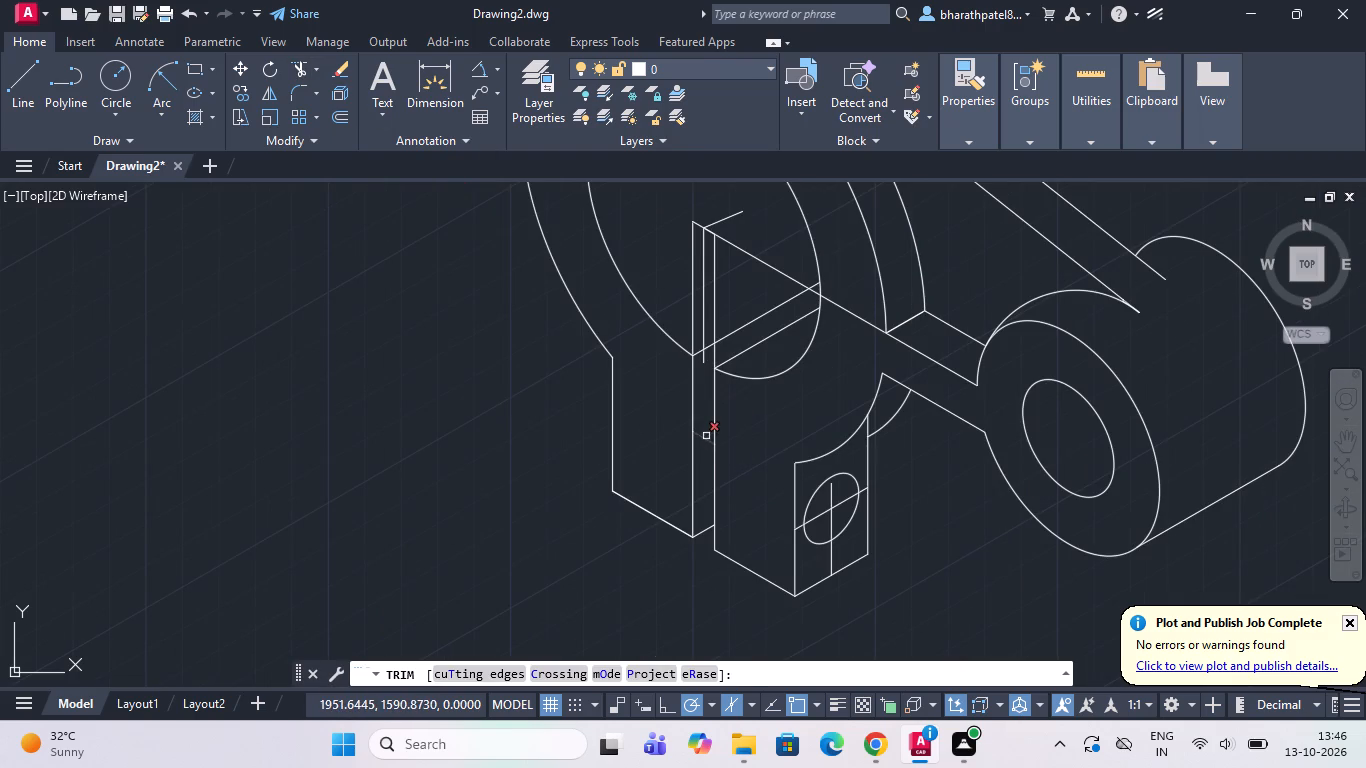
{"action": "left_click", "coordinate": [706, 436]}
{"action": "scroll", "coordinate": [706, 336], "scroll_direction": "up", "scroll_amount": 2}
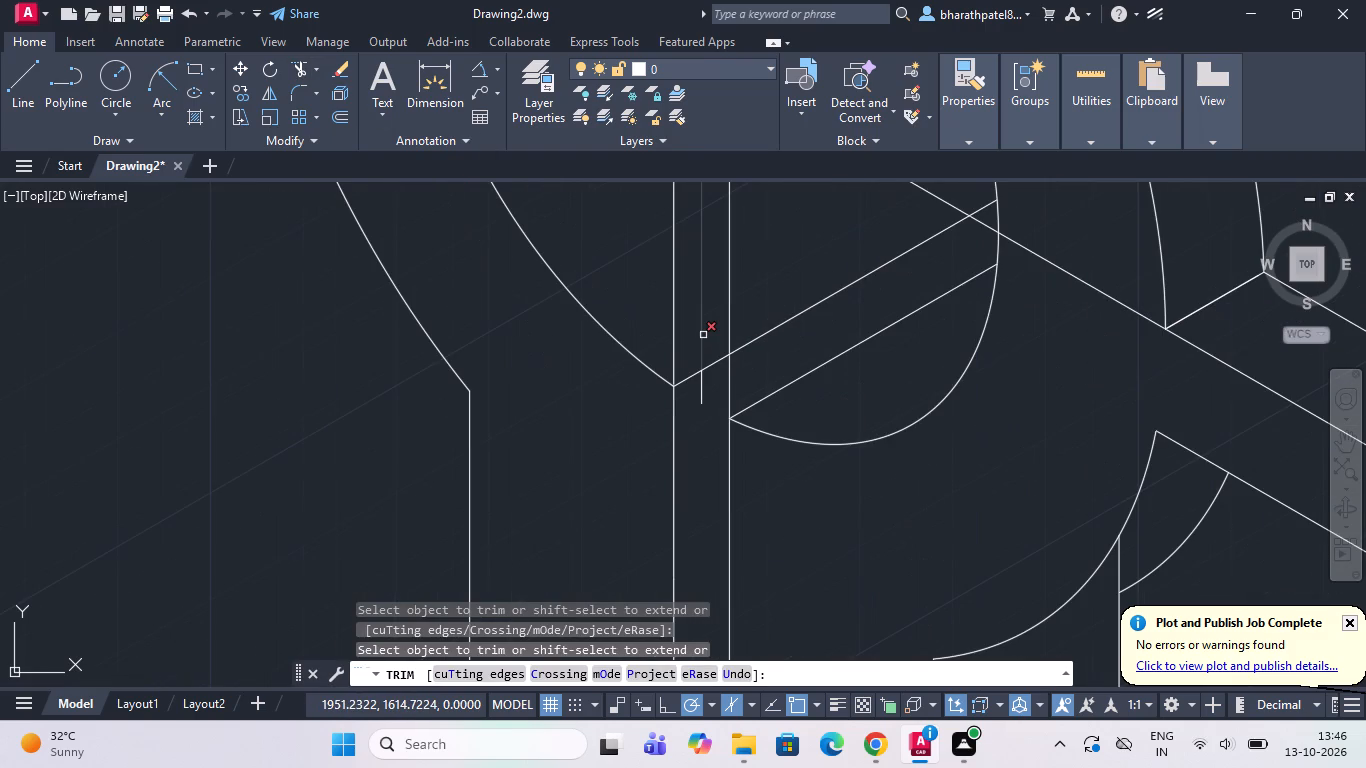
{"action": "left_click", "coordinate": [703, 335]}
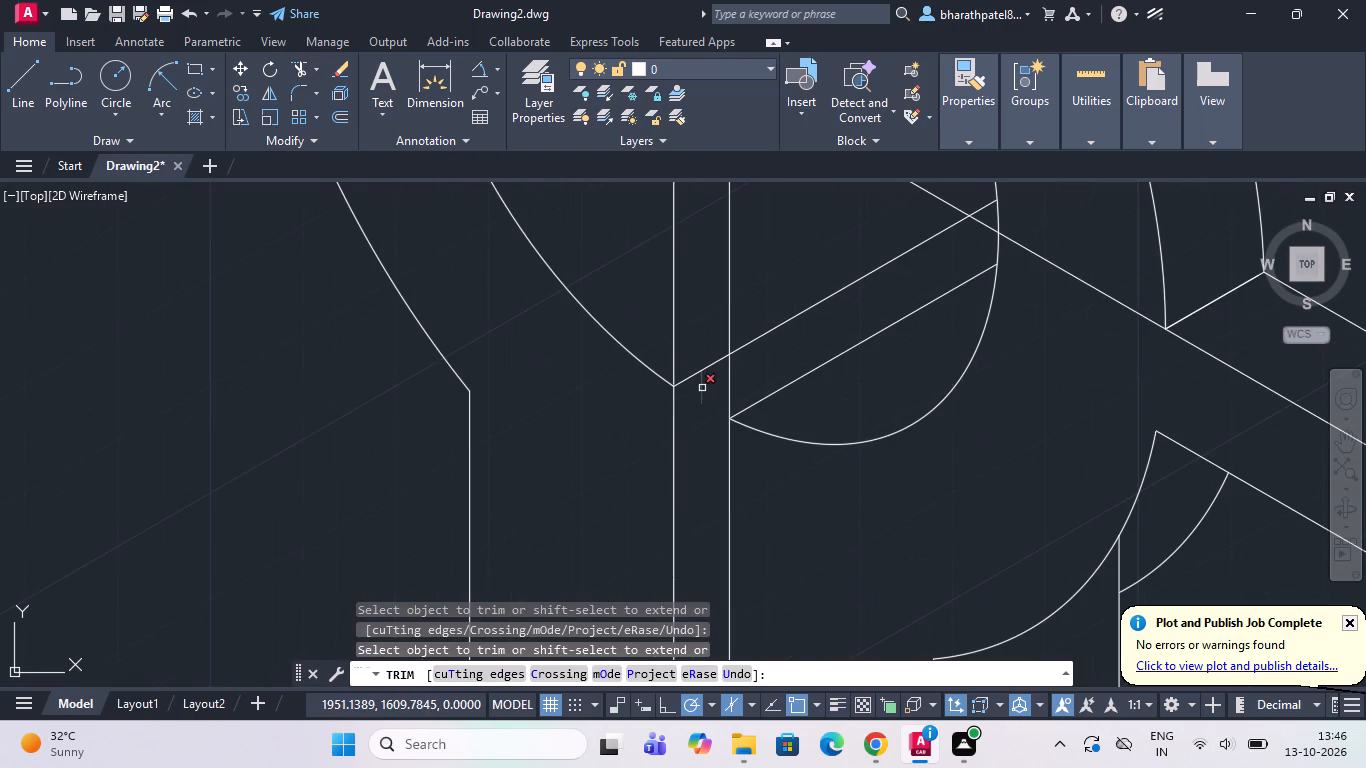
{"action": "left_click", "coordinate": [702, 388]}
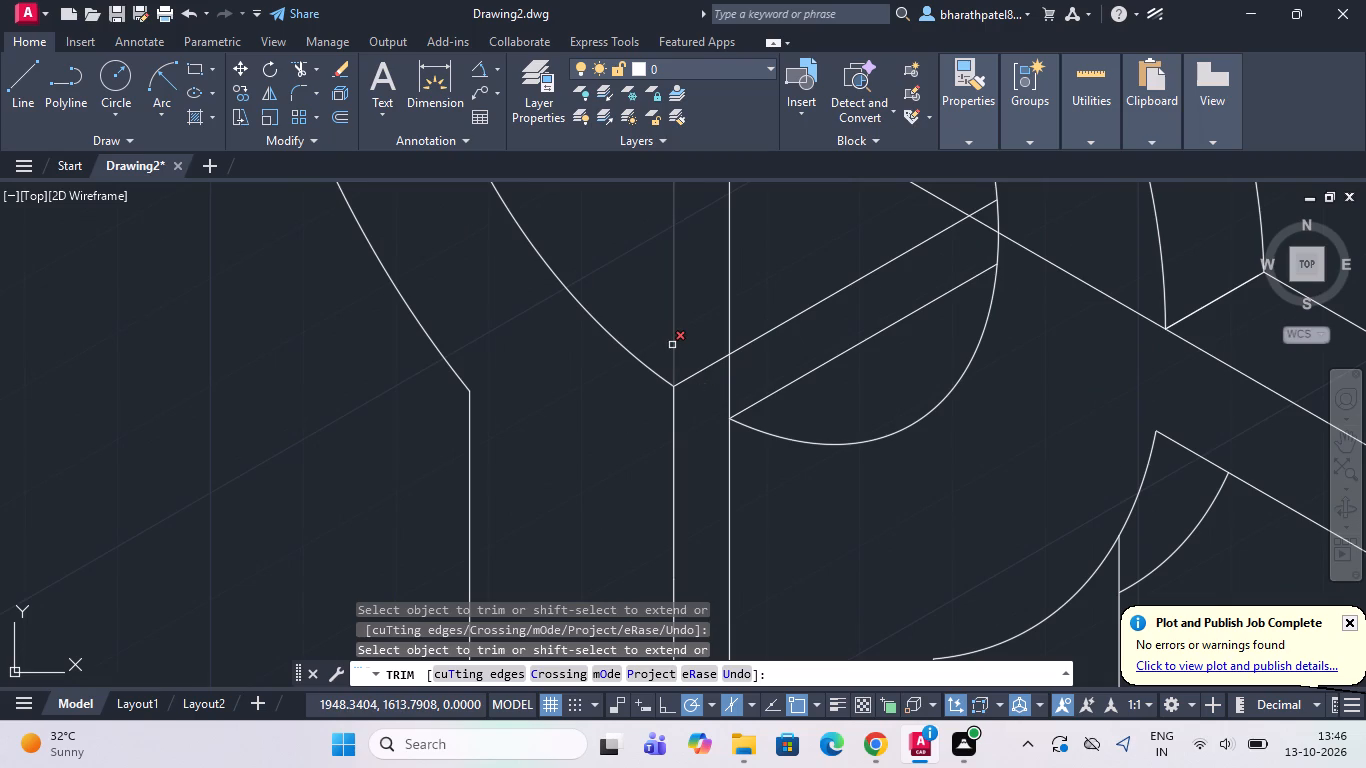
Trim both vertical slot lines where they run up into the large hole, including the piece between the two slanted depth edges.
{"action": "left_click", "coordinate": [672, 345]}
{"action": "scroll", "coordinate": [677, 352], "scroll_direction": "down", "scroll_amount": 2}
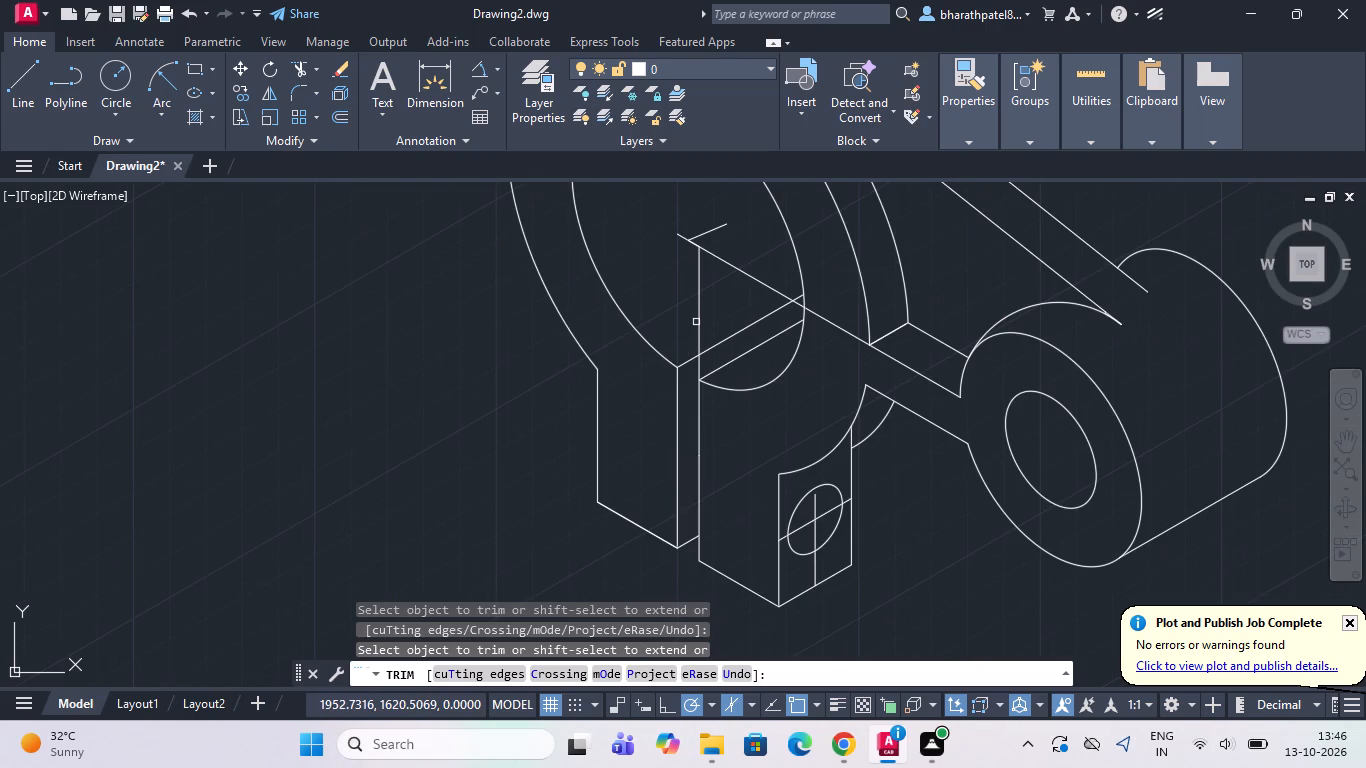
{"action": "left_click", "coordinate": [701, 317]}
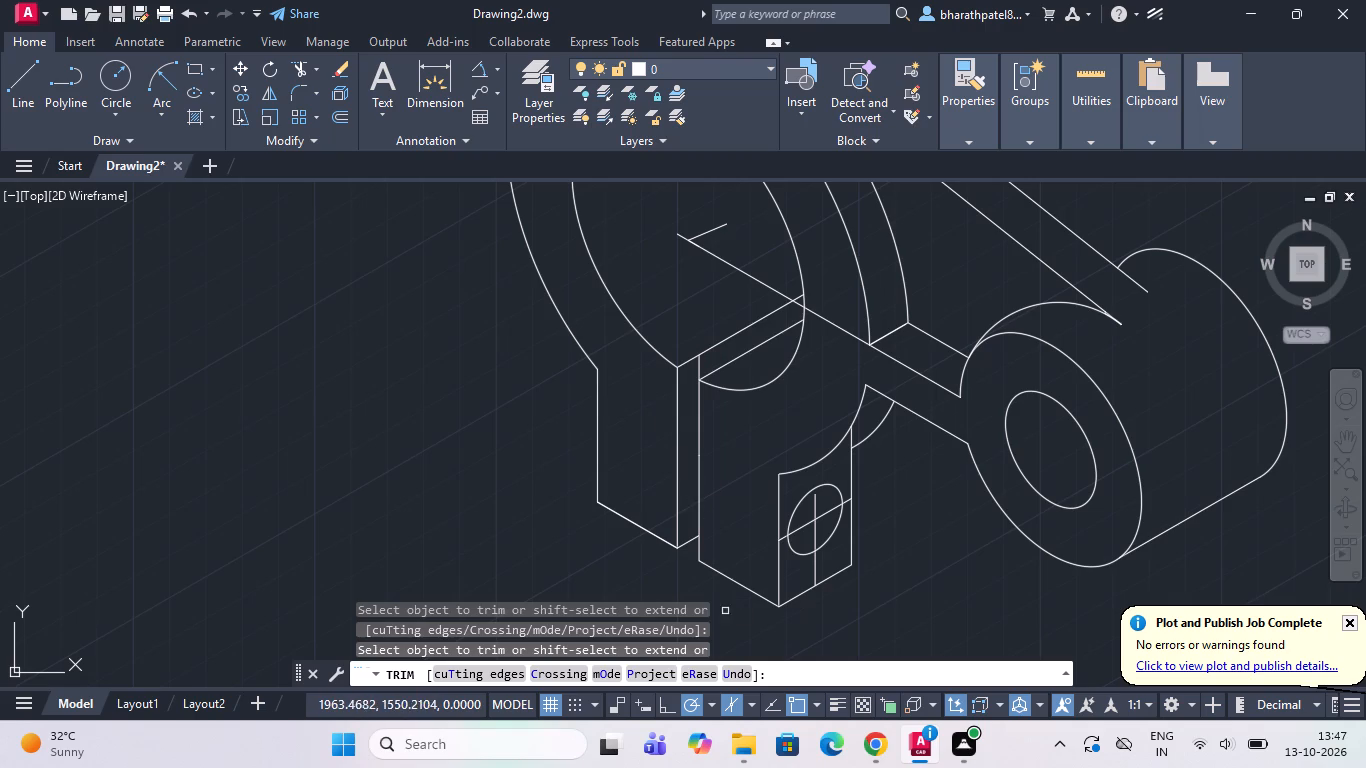
{"action": "scroll", "coordinate": [722, 609], "scroll_direction": "up", "scroll_amount": 2}
{"action": "scroll", "coordinate": [619, 489], "scroll_direction": "down", "scroll_amount": 2}
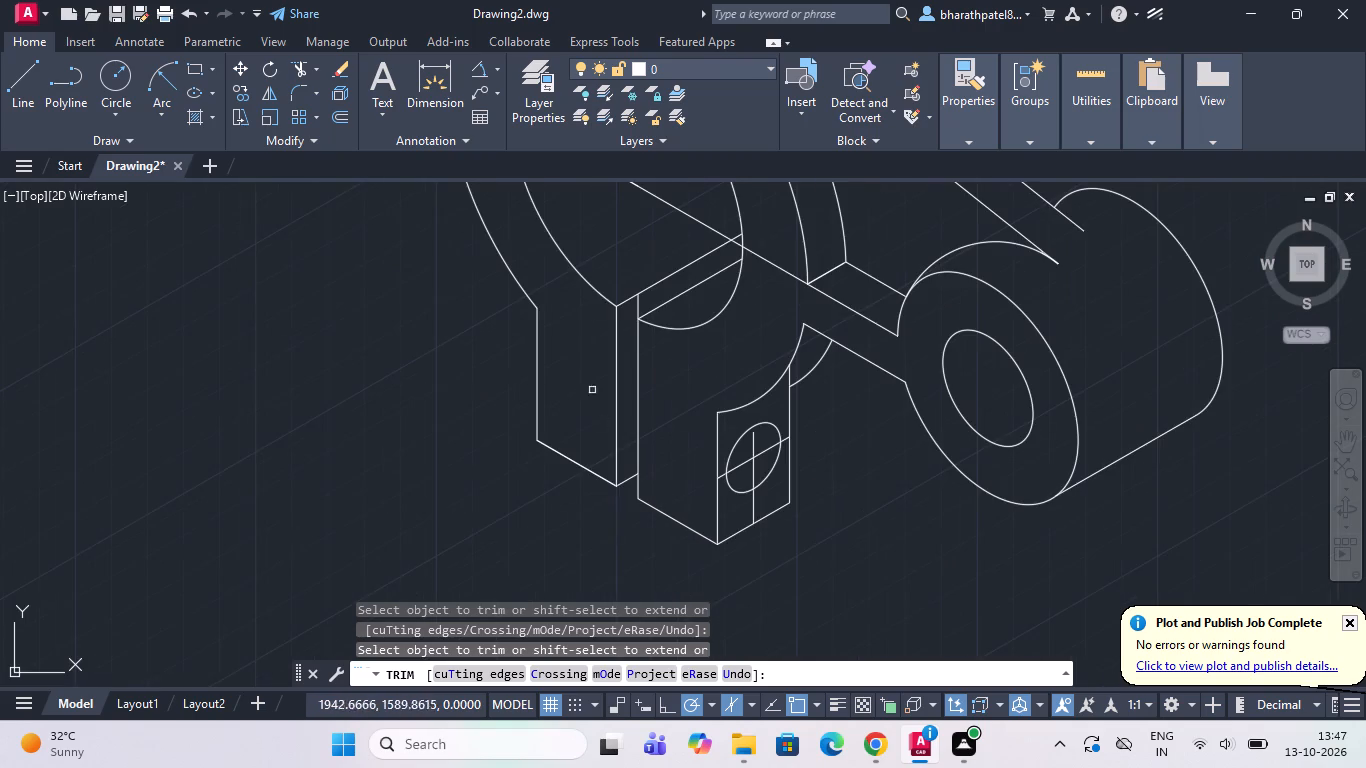
{"action": "scroll", "coordinate": [611, 284], "scroll_direction": "up", "scroll_amount": 3}
{"action": "left_click_drag", "start_coordinate": [742, 338], "coordinate": [713, 376]}
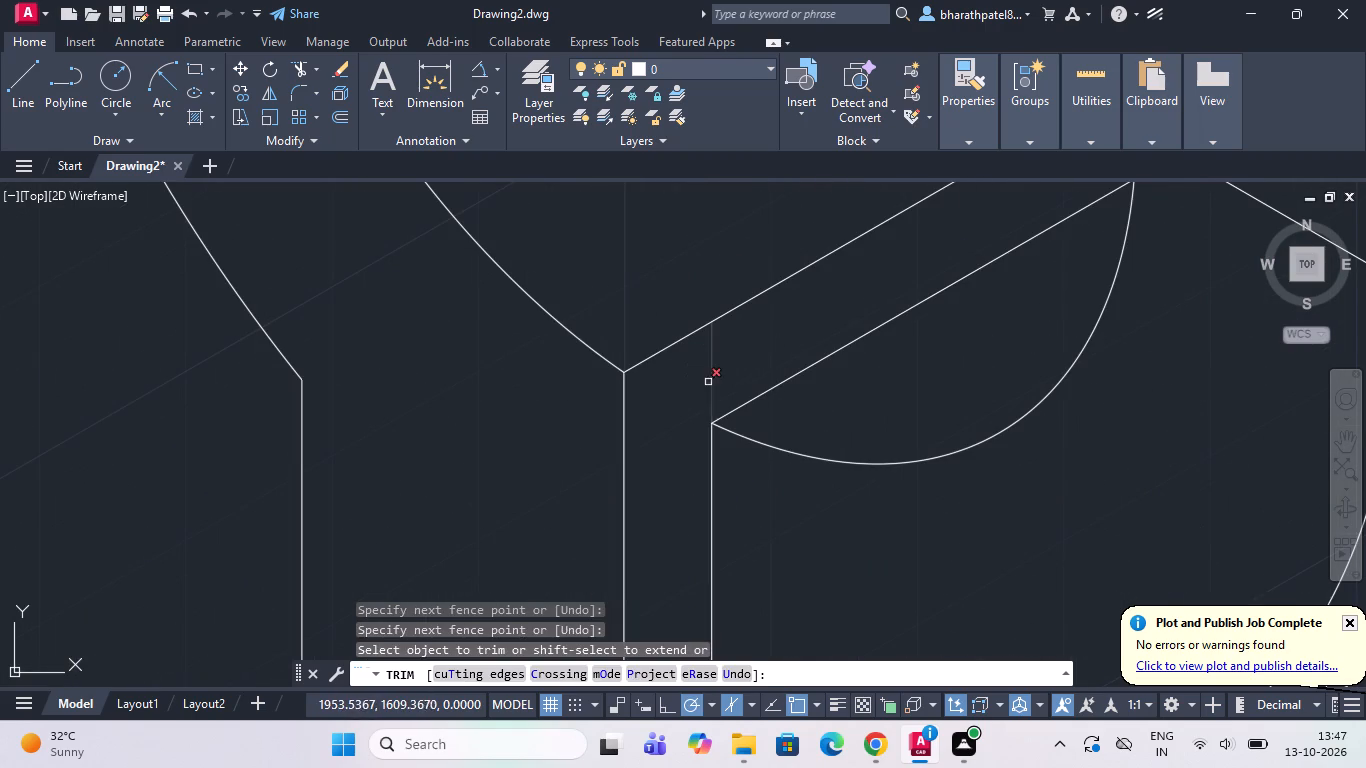
{"action": "left_click", "coordinate": [704, 387]}
{"action": "left_click", "coordinate": [735, 341]}
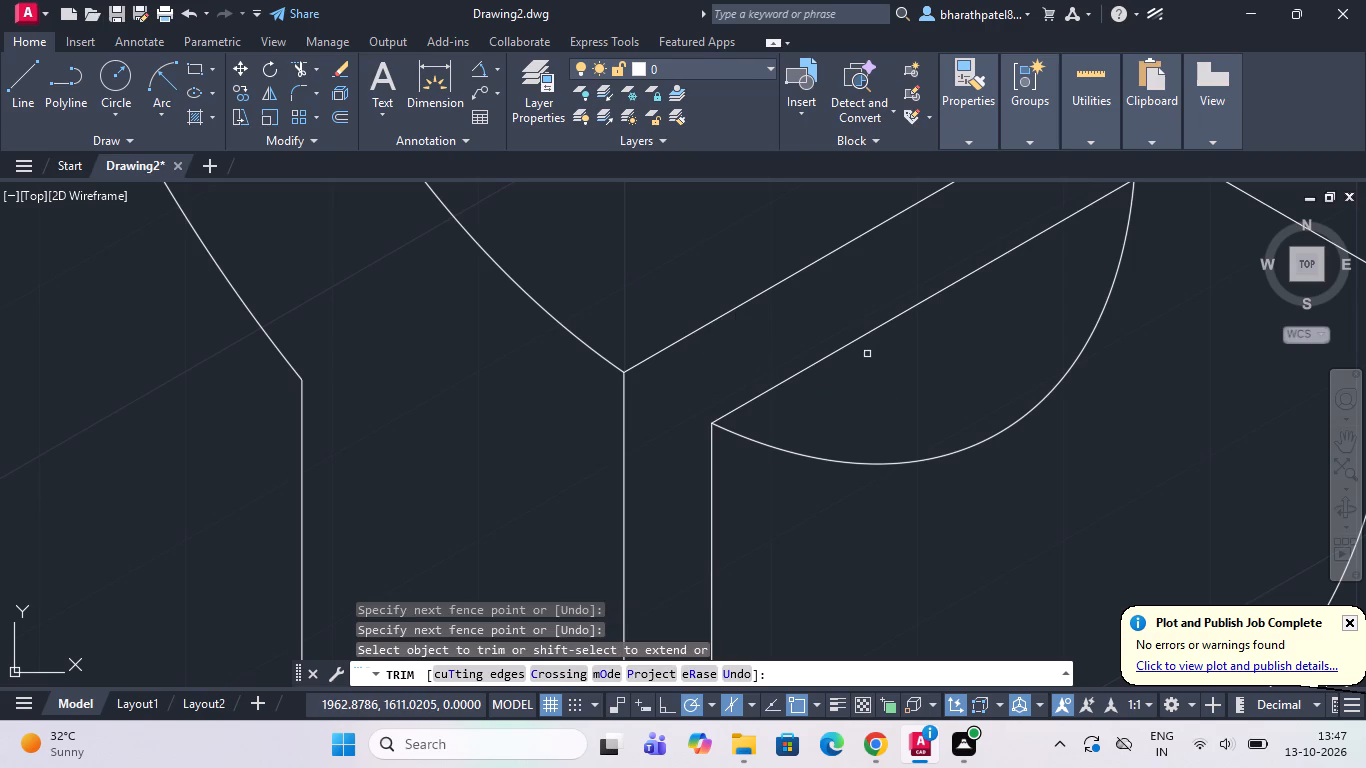
Examine the whole isometric figure, from the large ring and slotted lug to the arm and cylindrical boss, for edges still needing work.
{"action": "scroll", "coordinate": [867, 354], "scroll_direction": "down", "scroll_amount": 2}
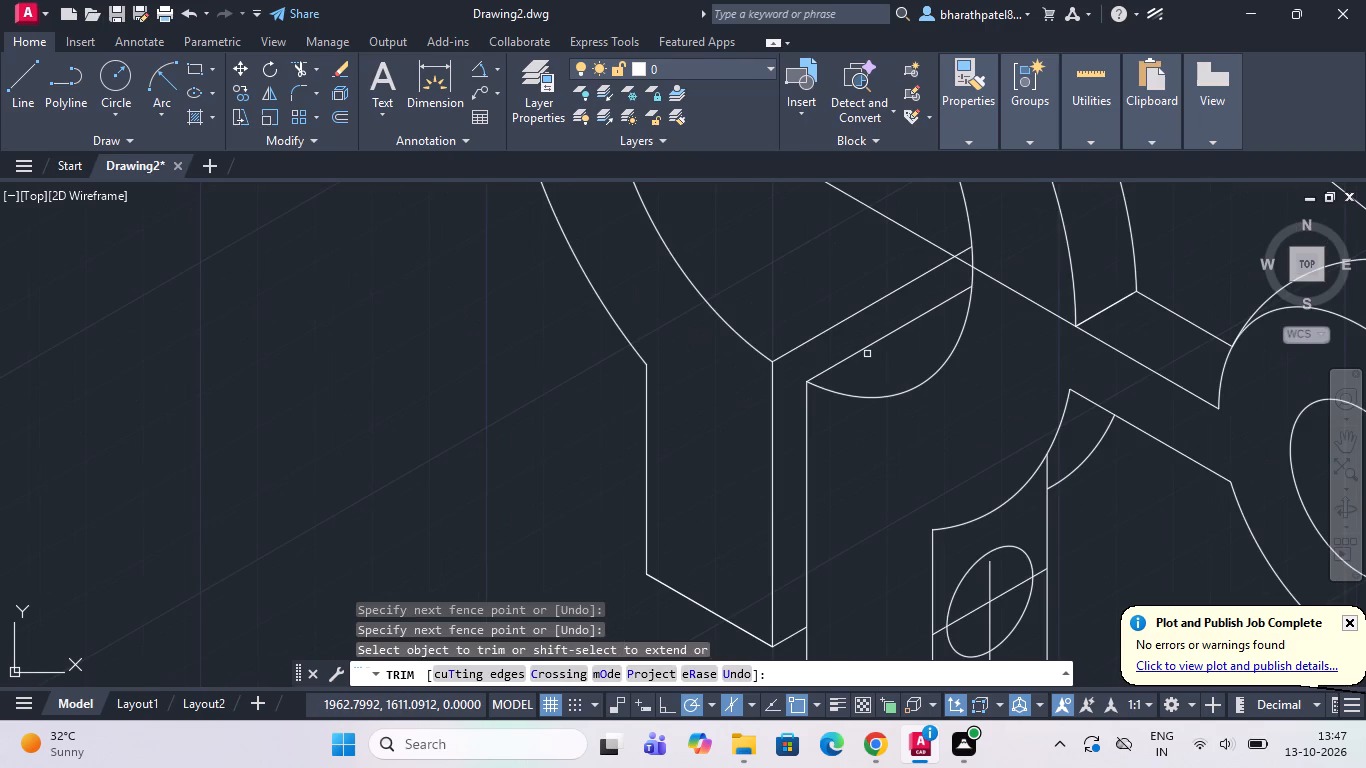
{"action": "scroll", "coordinate": [865, 359], "scroll_direction": "down", "scroll_amount": 1}
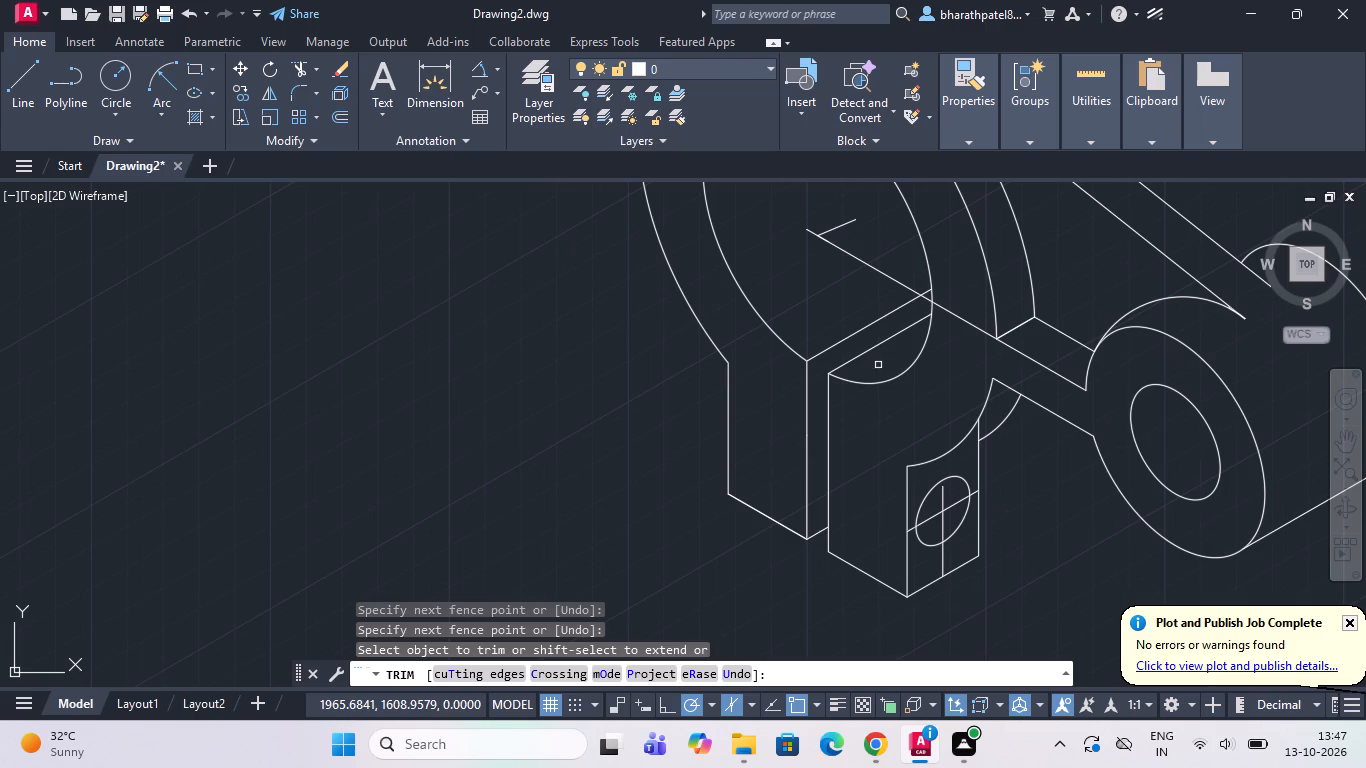
{"action": "scroll", "coordinate": [883, 366], "scroll_direction": "down", "scroll_amount": 1}
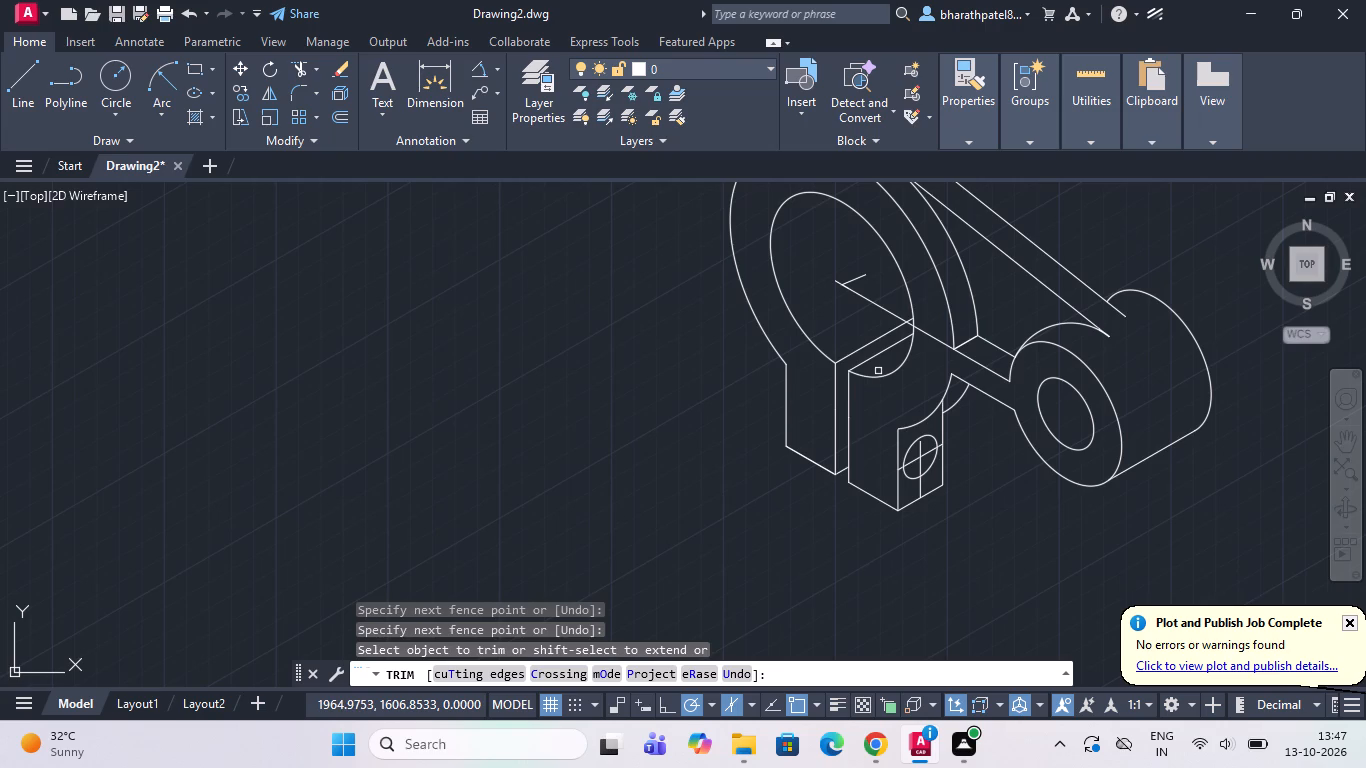
{"action": "scroll", "coordinate": [877, 373], "scroll_direction": "down", "scroll_amount": 2}
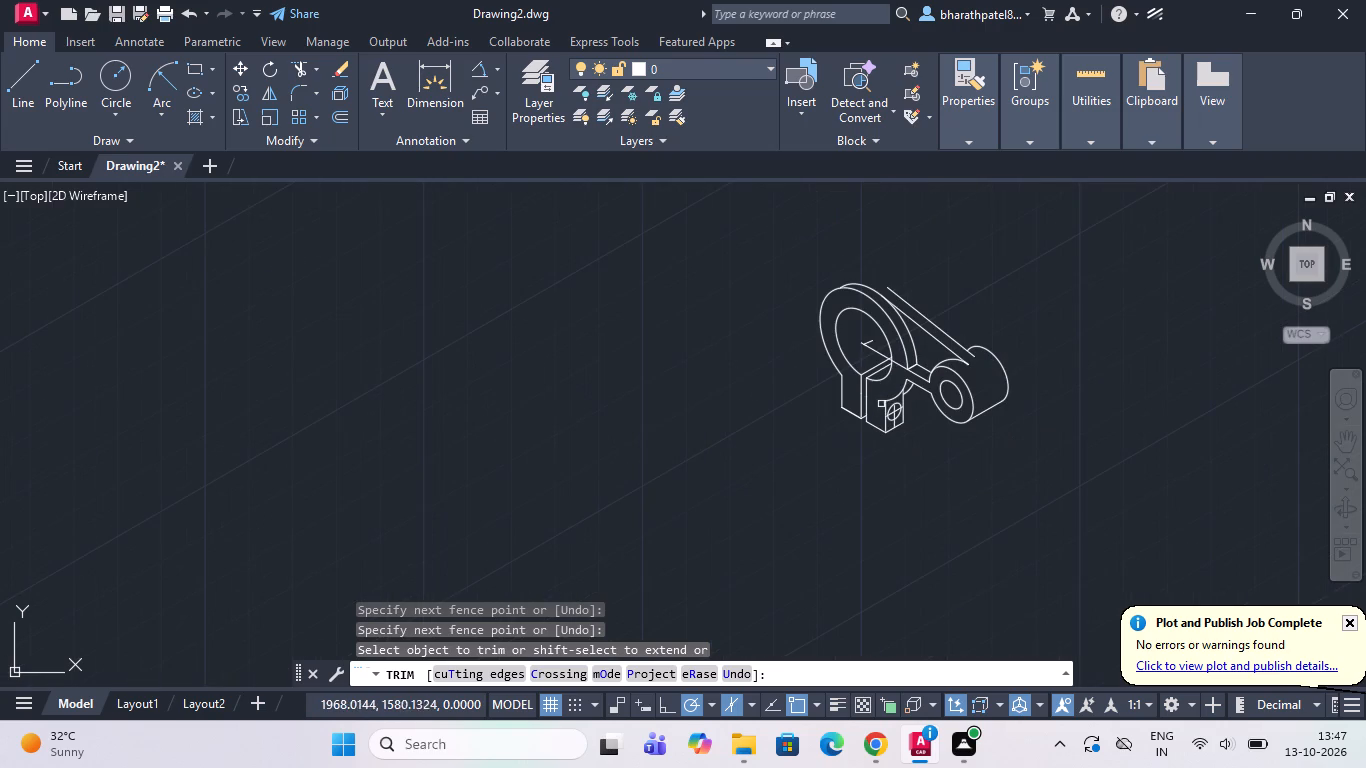
{"action": "scroll", "coordinate": [933, 312], "scroll_direction": "up", "scroll_amount": 2}
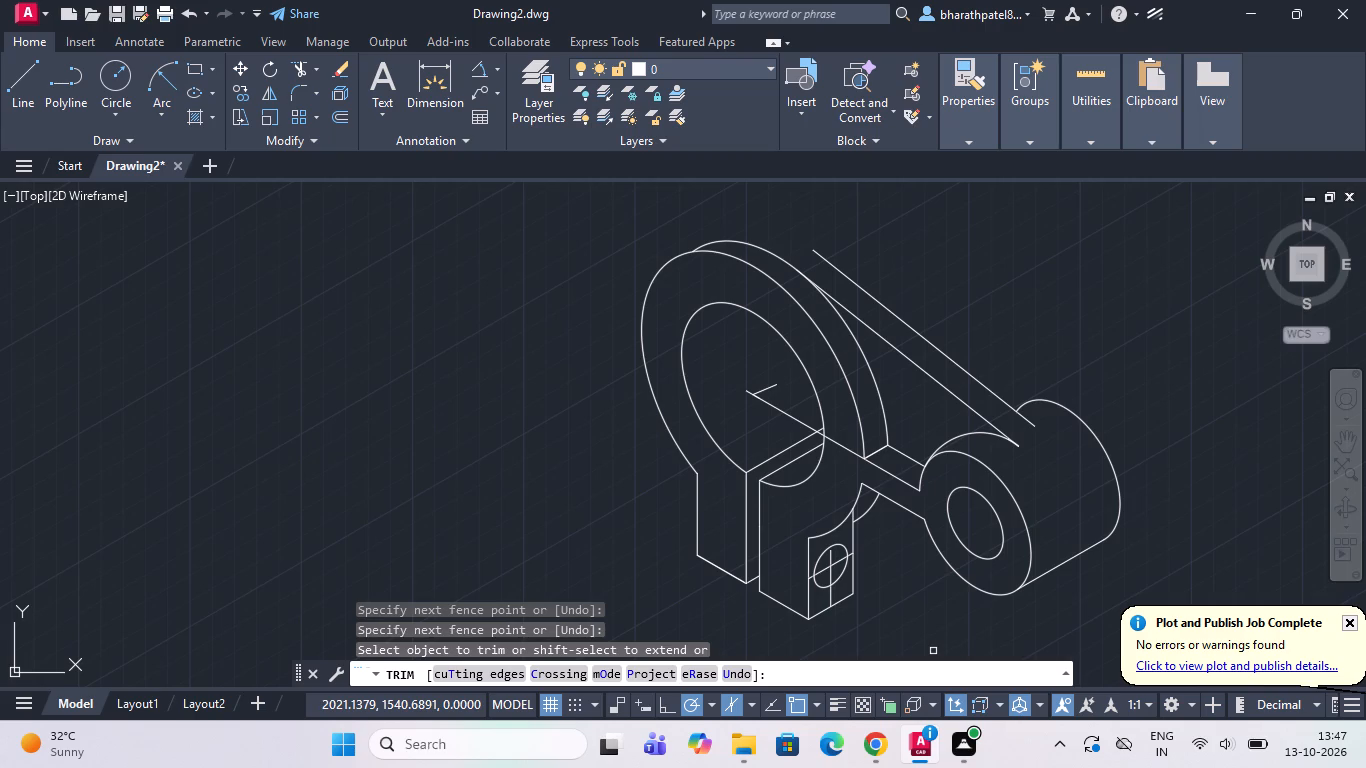
{"action": "scroll", "coordinate": [933, 651], "scroll_direction": "down", "scroll_amount": 1}
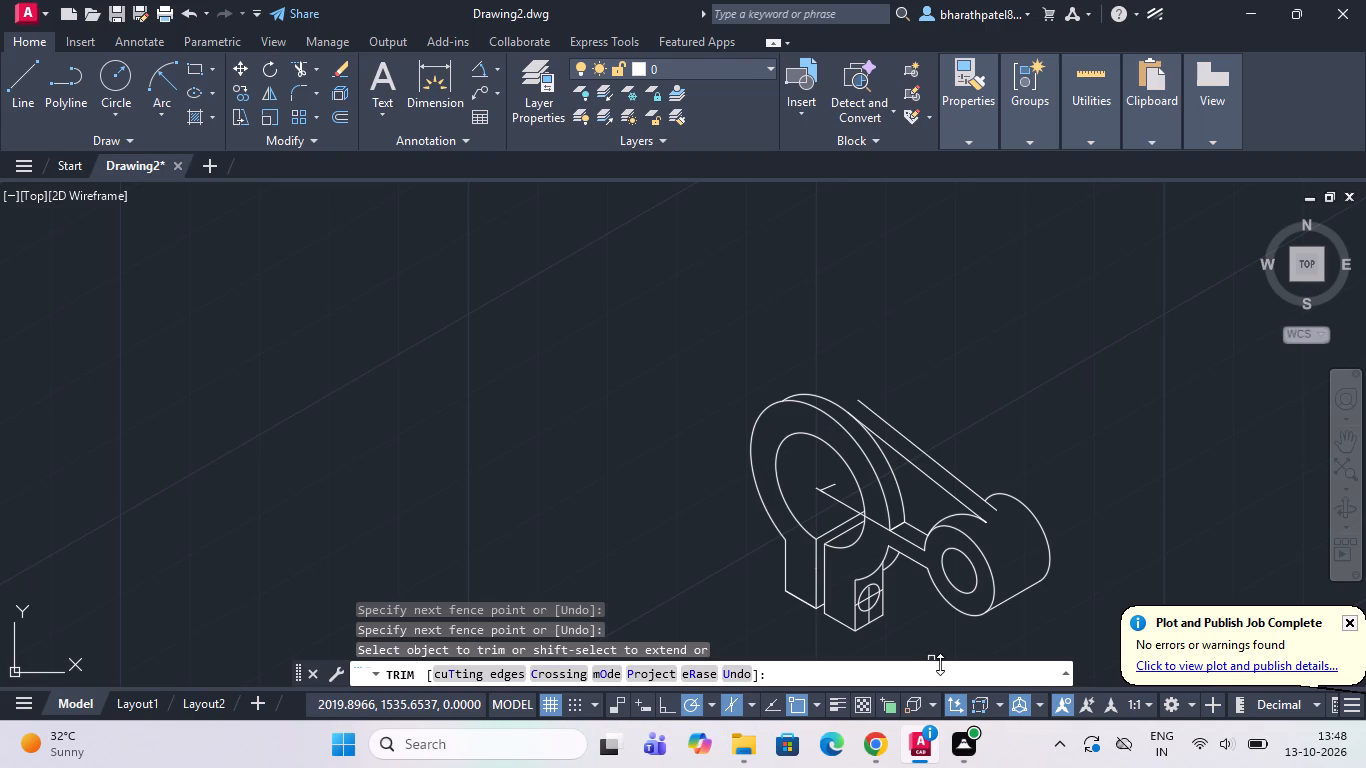
{"action": "scroll", "coordinate": [849, 407], "scroll_direction": "down", "scroll_amount": 2}
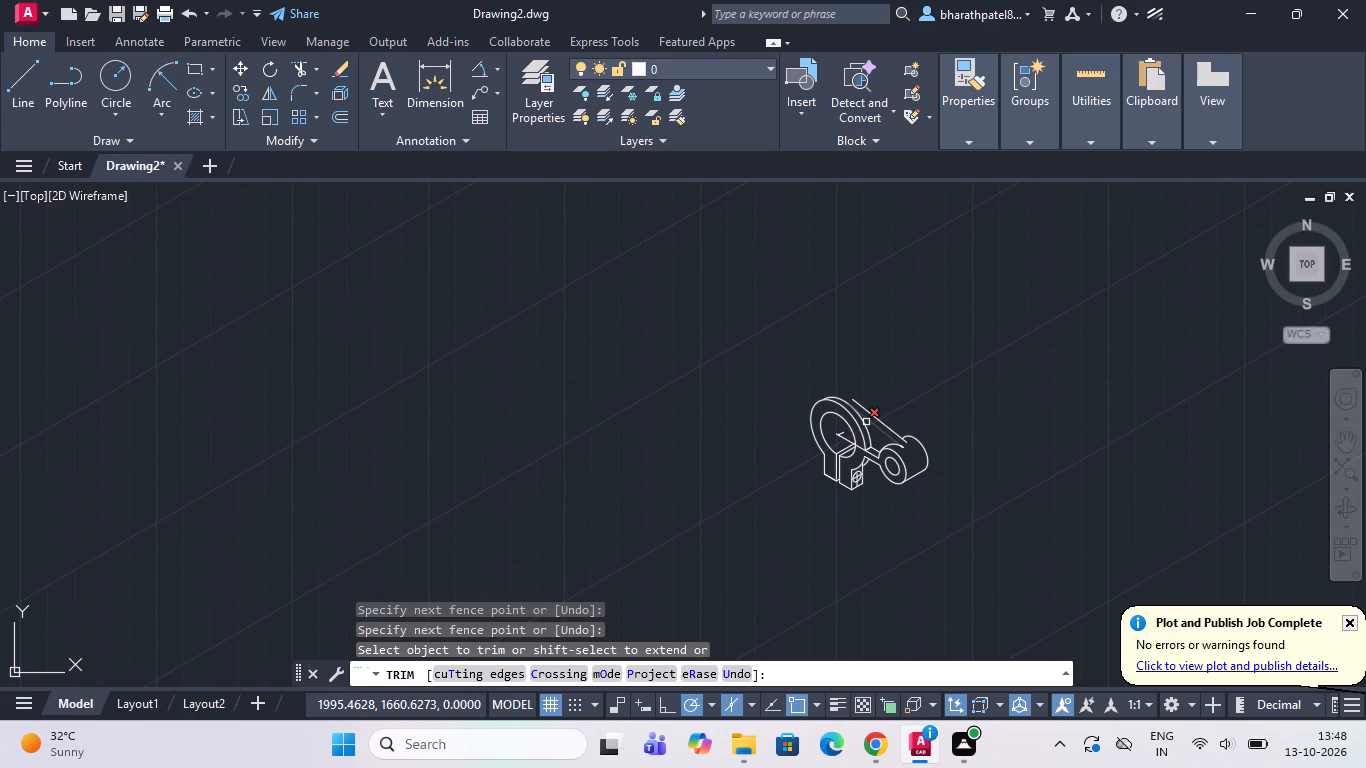
{"action": "scroll", "coordinate": [860, 429], "scroll_direction": "up", "scroll_amount": 2}
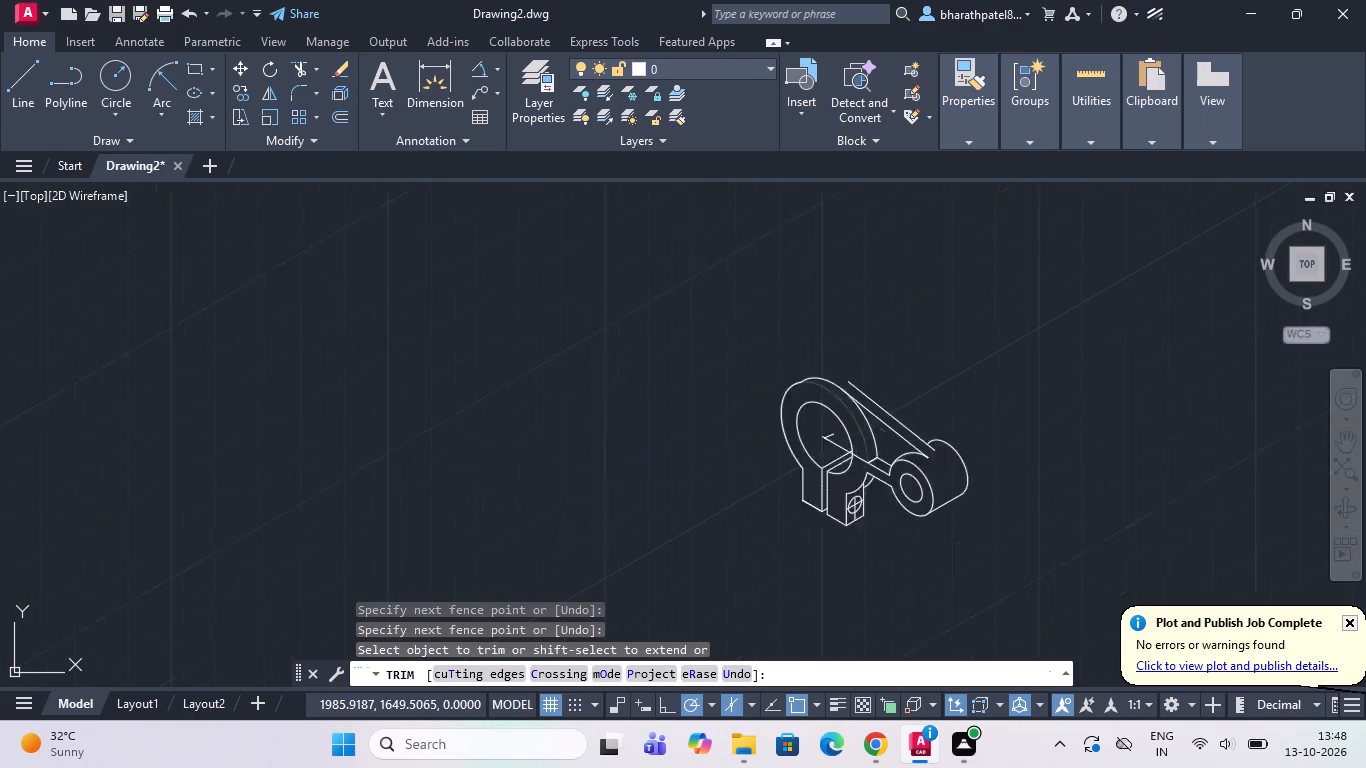
{"action": "scroll", "coordinate": [892, 415], "scroll_direction": "down", "scroll_amount": 1}
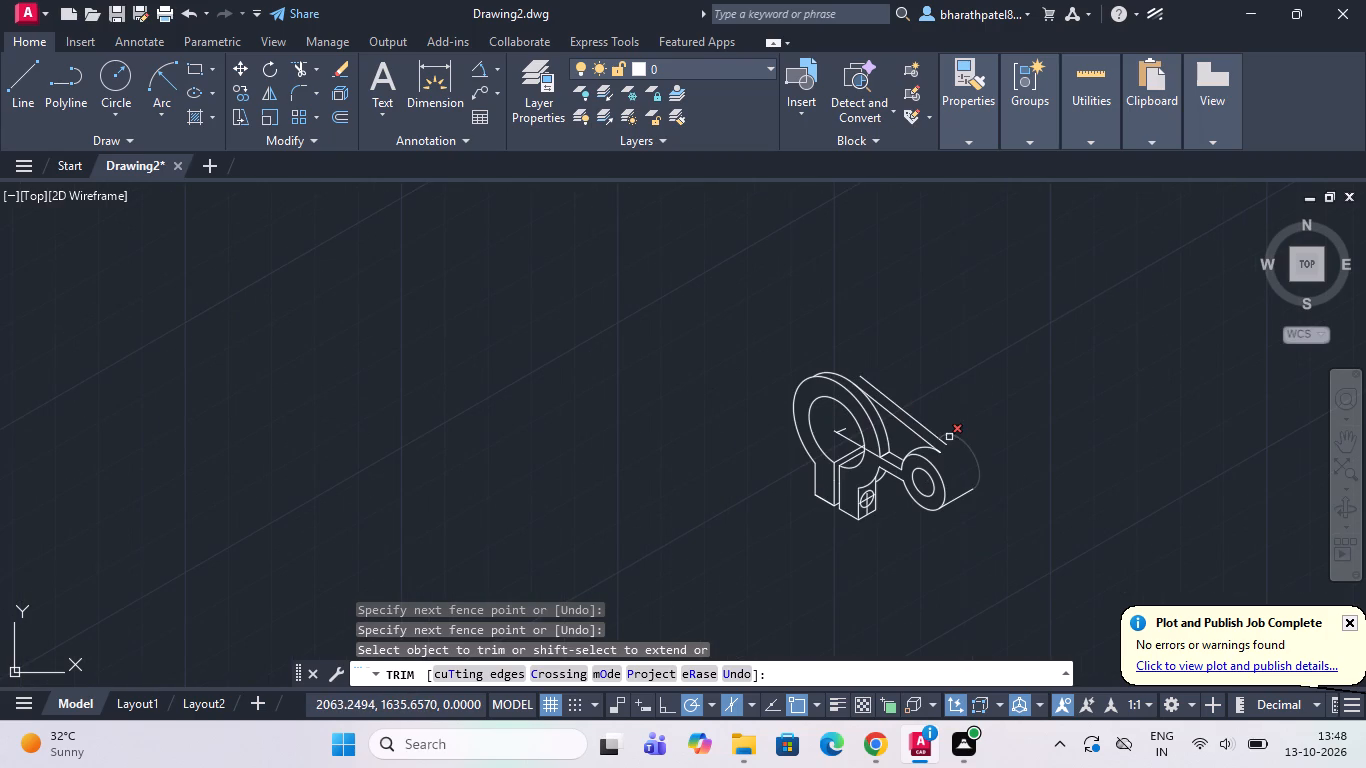
{"action": "scroll", "coordinate": [955, 434], "scroll_direction": "up", "scroll_amount": 2}
{"action": "scroll", "coordinate": [955, 434], "scroll_direction": "down", "scroll_amount": 3}
{"action": "scroll", "coordinate": [1025, 501], "scroll_direction": "up", "scroll_amount": 2}
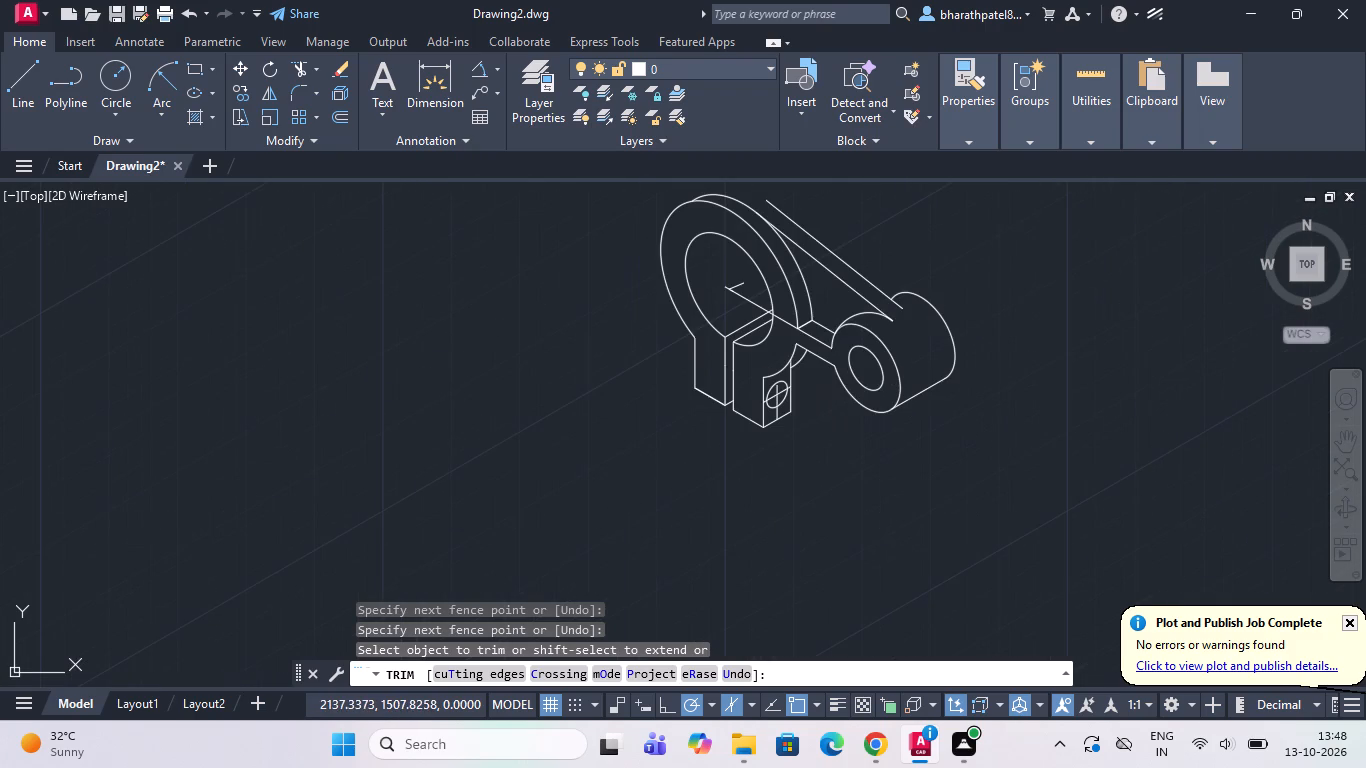
{"action": "scroll", "coordinate": [958, 398], "scroll_direction": "down", "scroll_amount": 1}
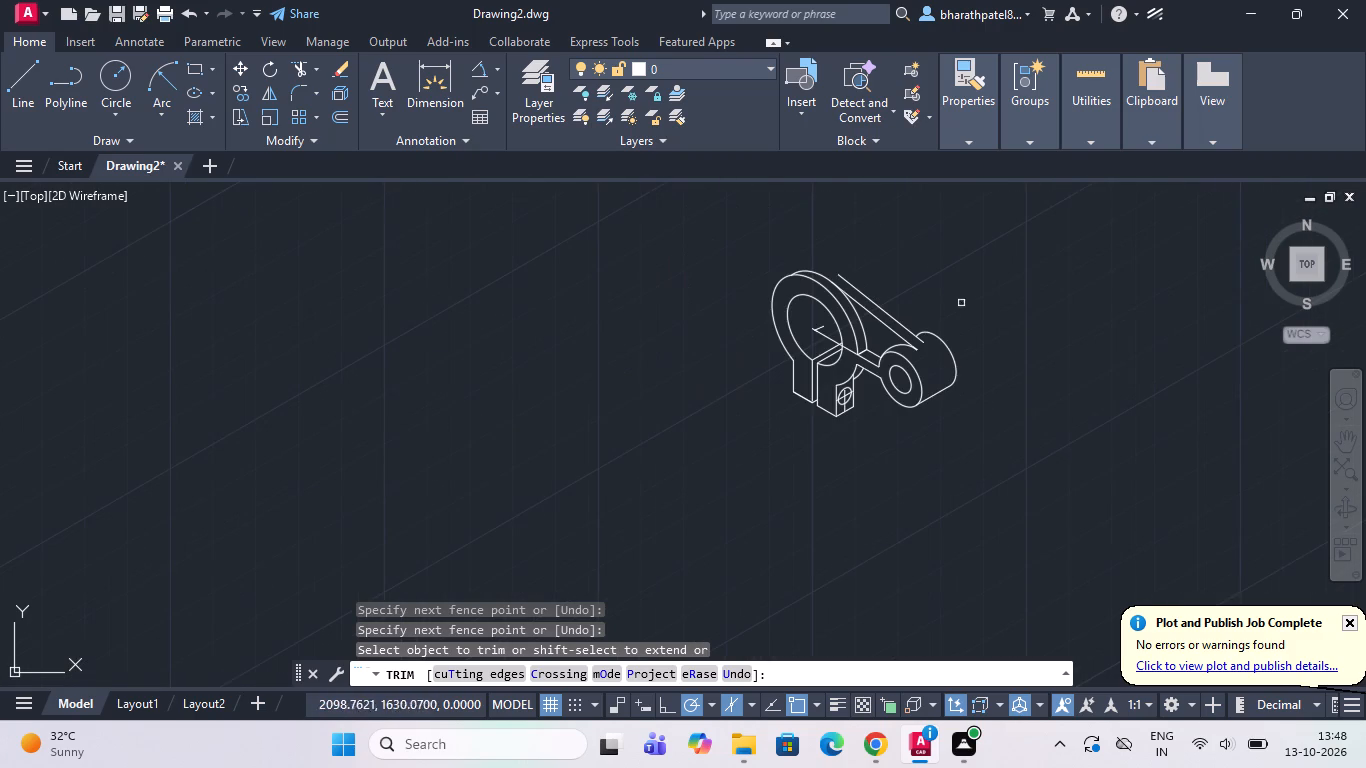
Draw a 40-unit line at 30° from the centre of the large front isocircle toward the back of the figure.
{"action": "scroll", "coordinate": [925, 217], "scroll_direction": "up", "scroll_amount": 1}
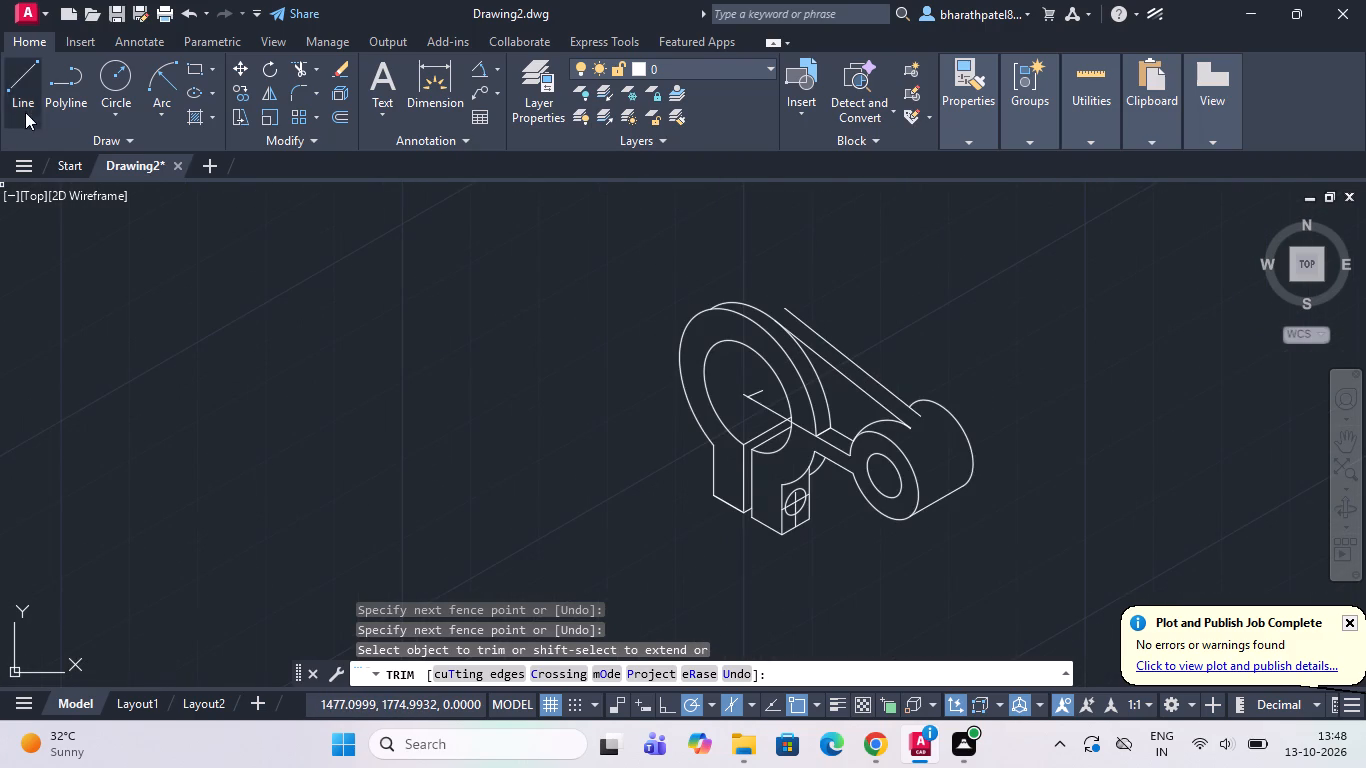
{"action": "left_click", "coordinate": [11, 80]}
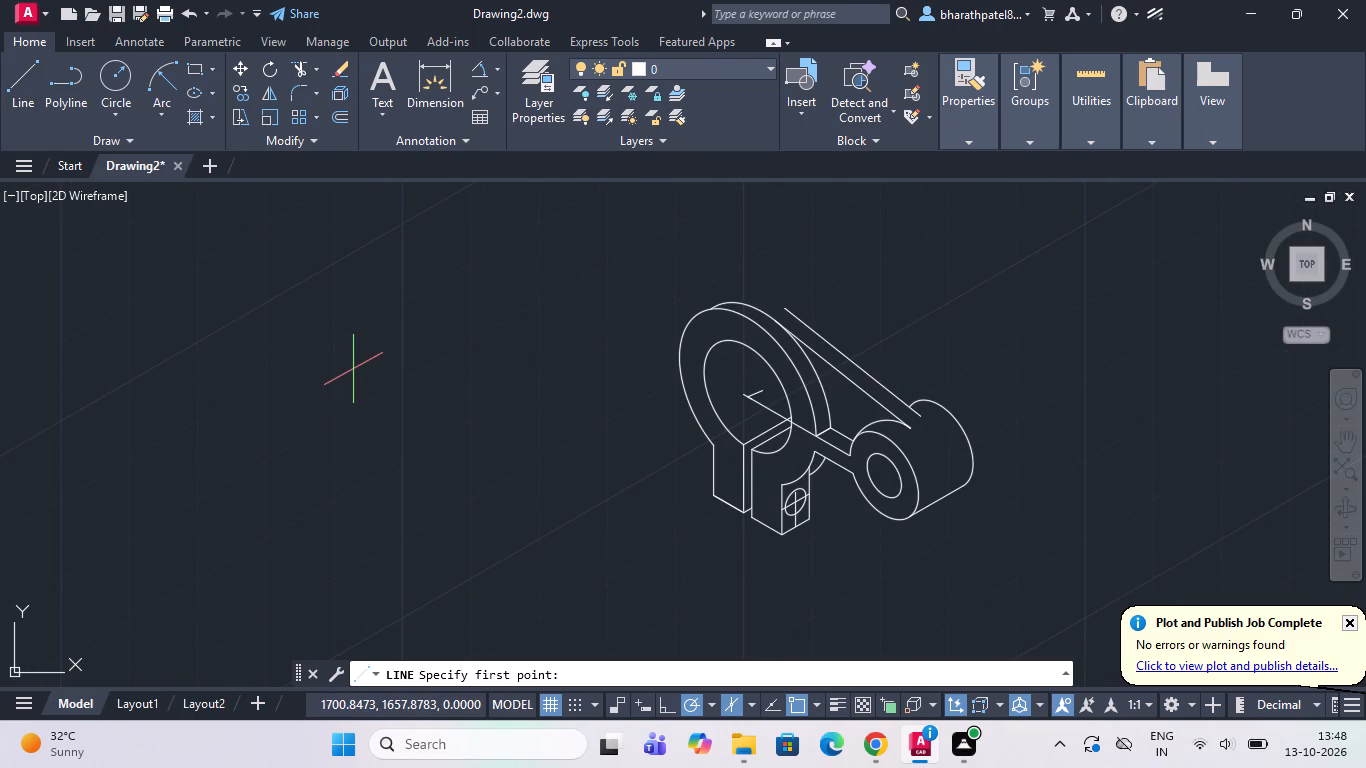
{"action": "scroll", "coordinate": [762, 405], "scroll_direction": "up", "scroll_amount": 2}
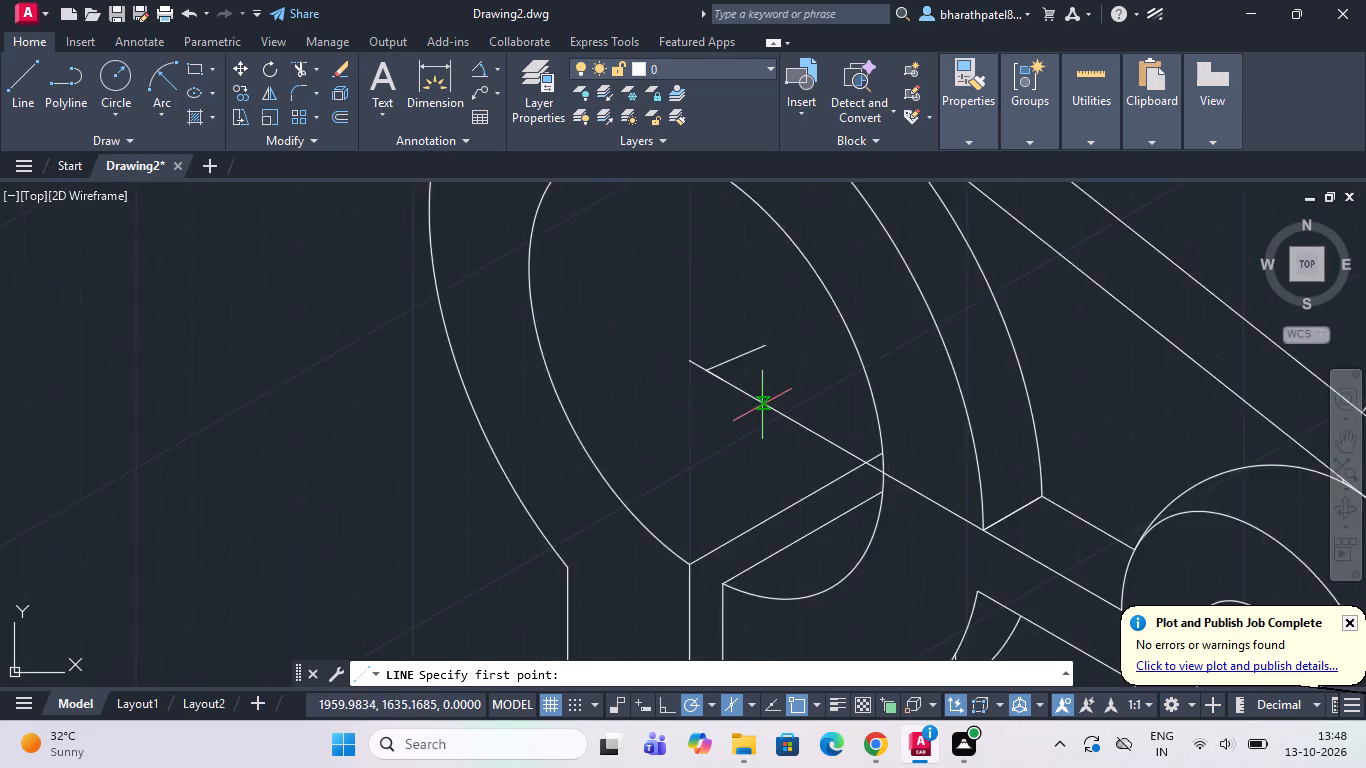
{"action": "scroll", "coordinate": [762, 405], "scroll_direction": "up", "scroll_amount": 2}
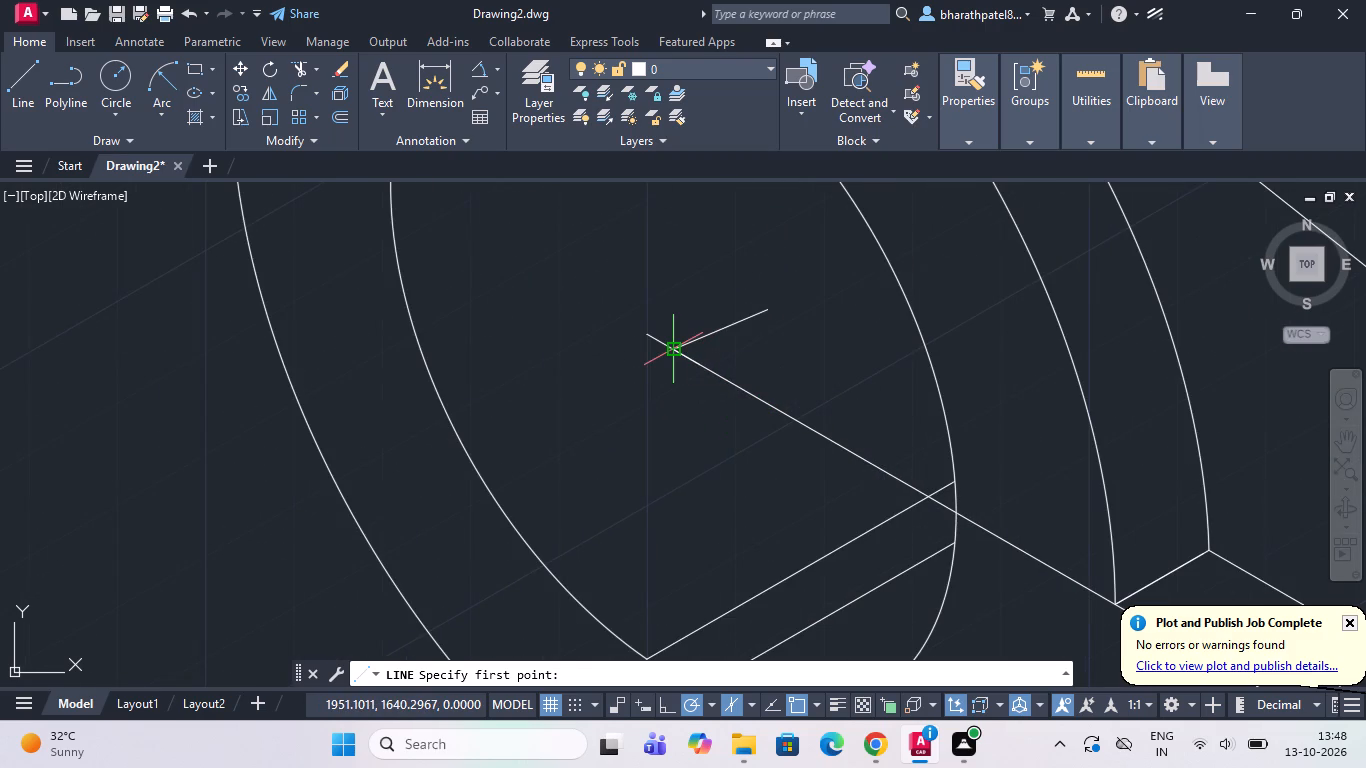
{"action": "left_click", "coordinate": [668, 348]}
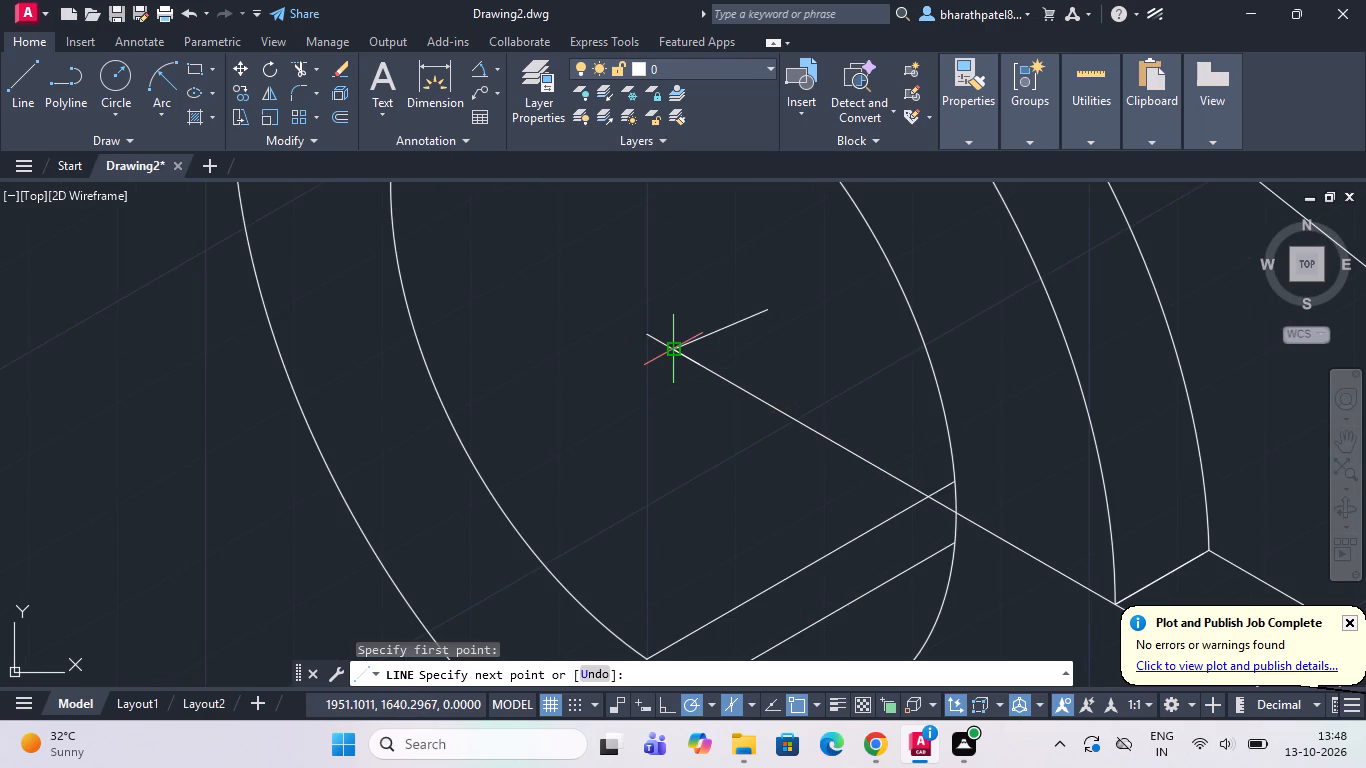
{"action": "scroll", "coordinate": [668, 348], "scroll_direction": "down", "scroll_amount": 4}
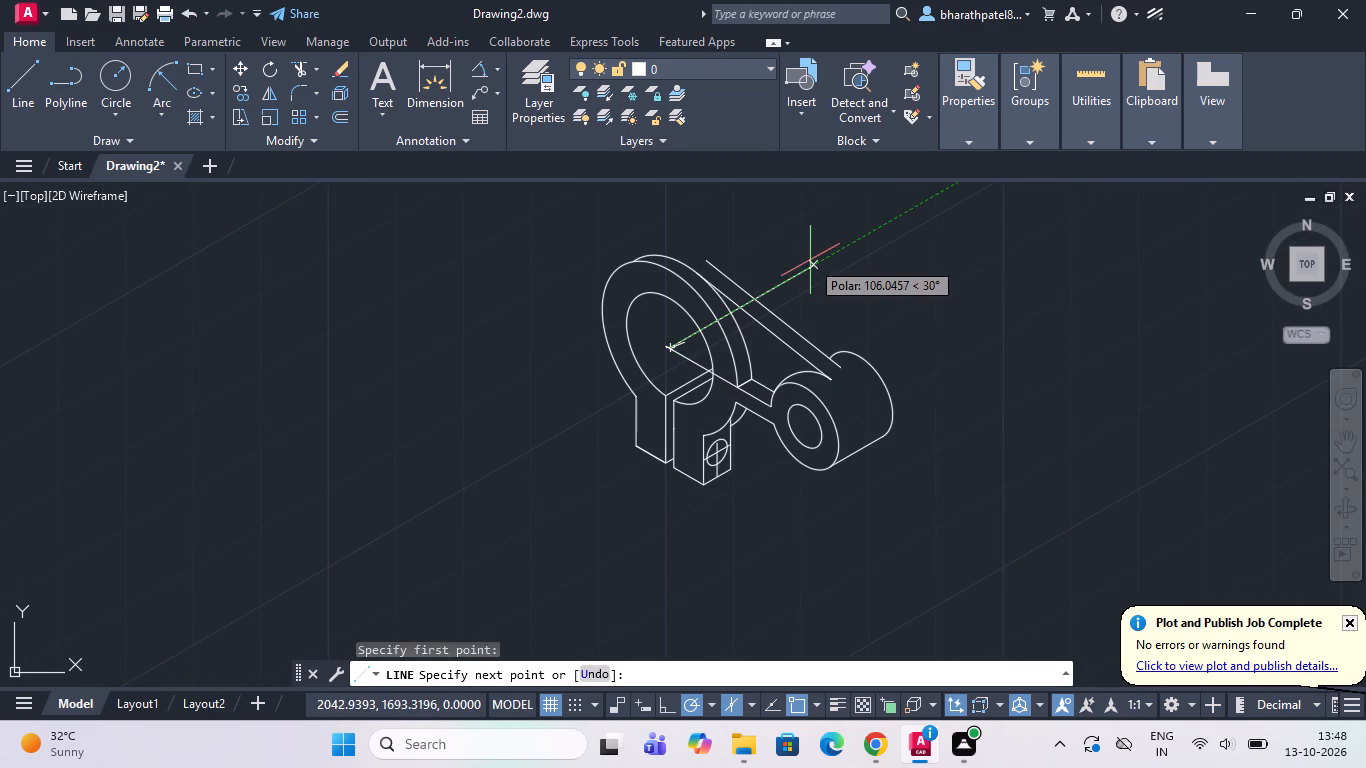
{"action": "type", "text": "40"}
{"action": "key", "text": "Return"}
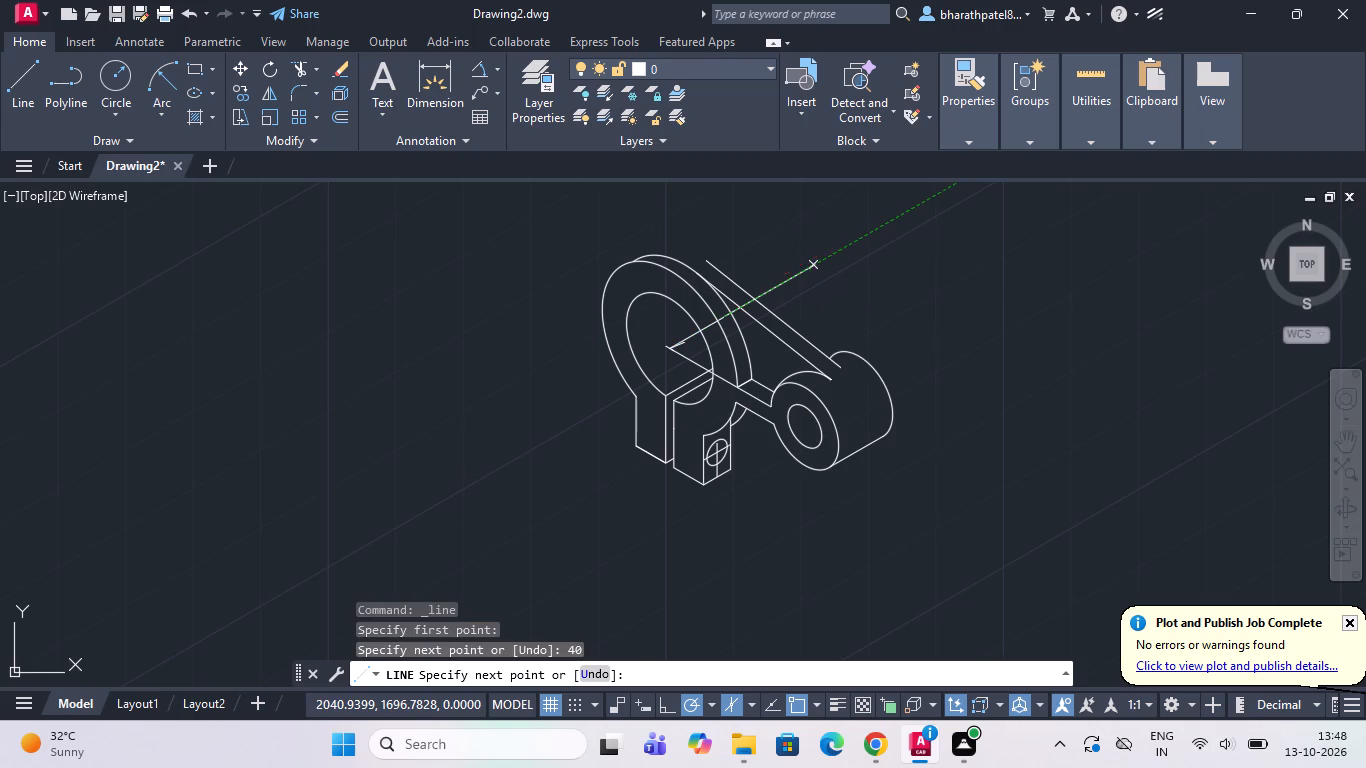
{"action": "scroll", "coordinate": [688, 323], "scroll_direction": "up", "scroll_amount": 2}
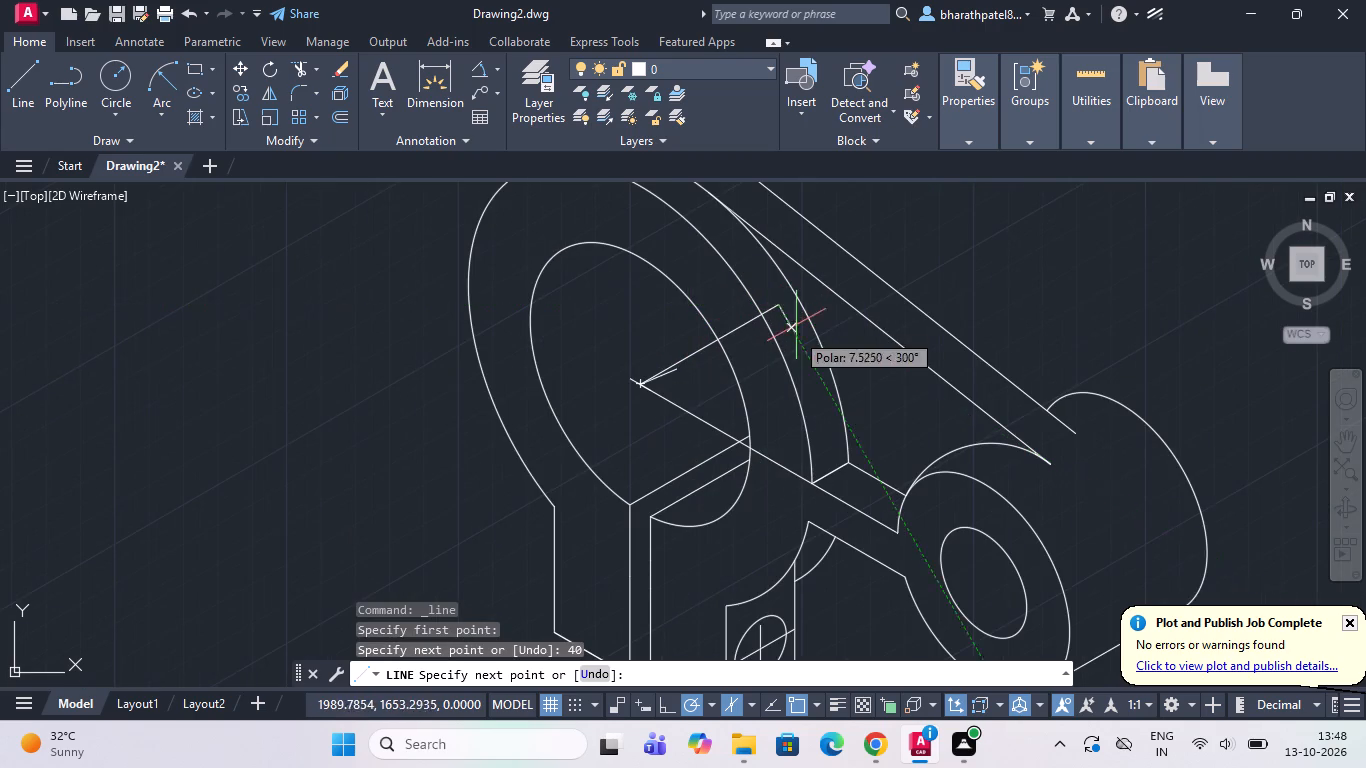
{"action": "key", "text": "Escape"}
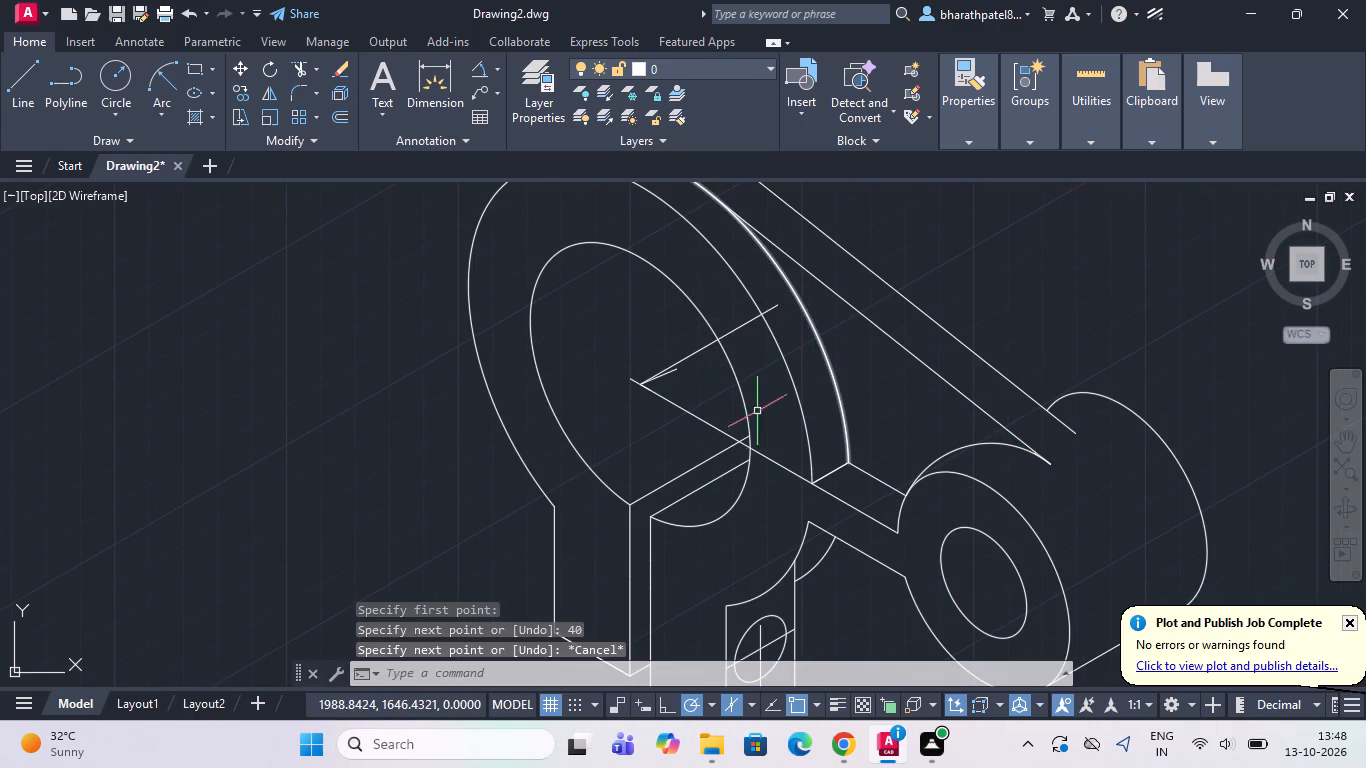
Copy the large ring's outer front arc from its centre to the far end of the 40-unit depth line.
{"action": "left_click", "coordinate": [785, 362]}
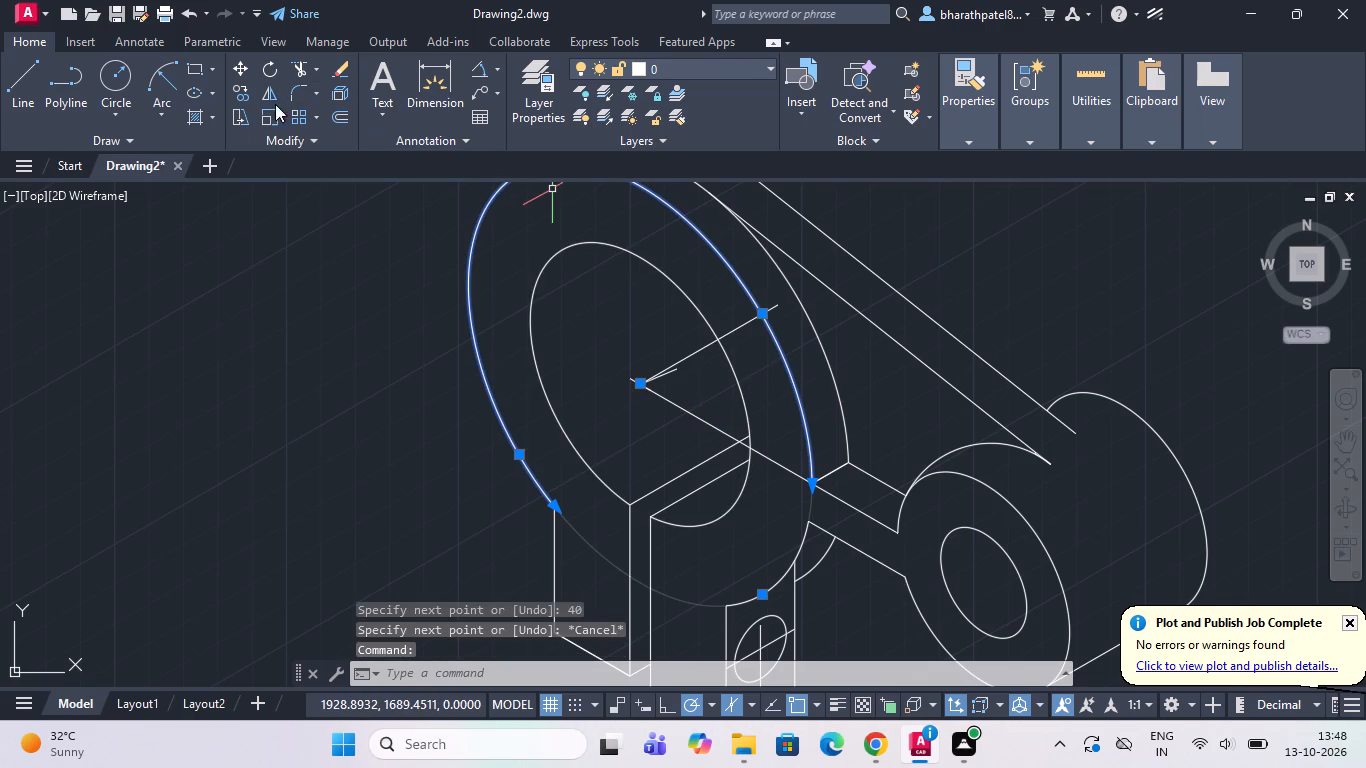
{"action": "left_click", "coordinate": [246, 85]}
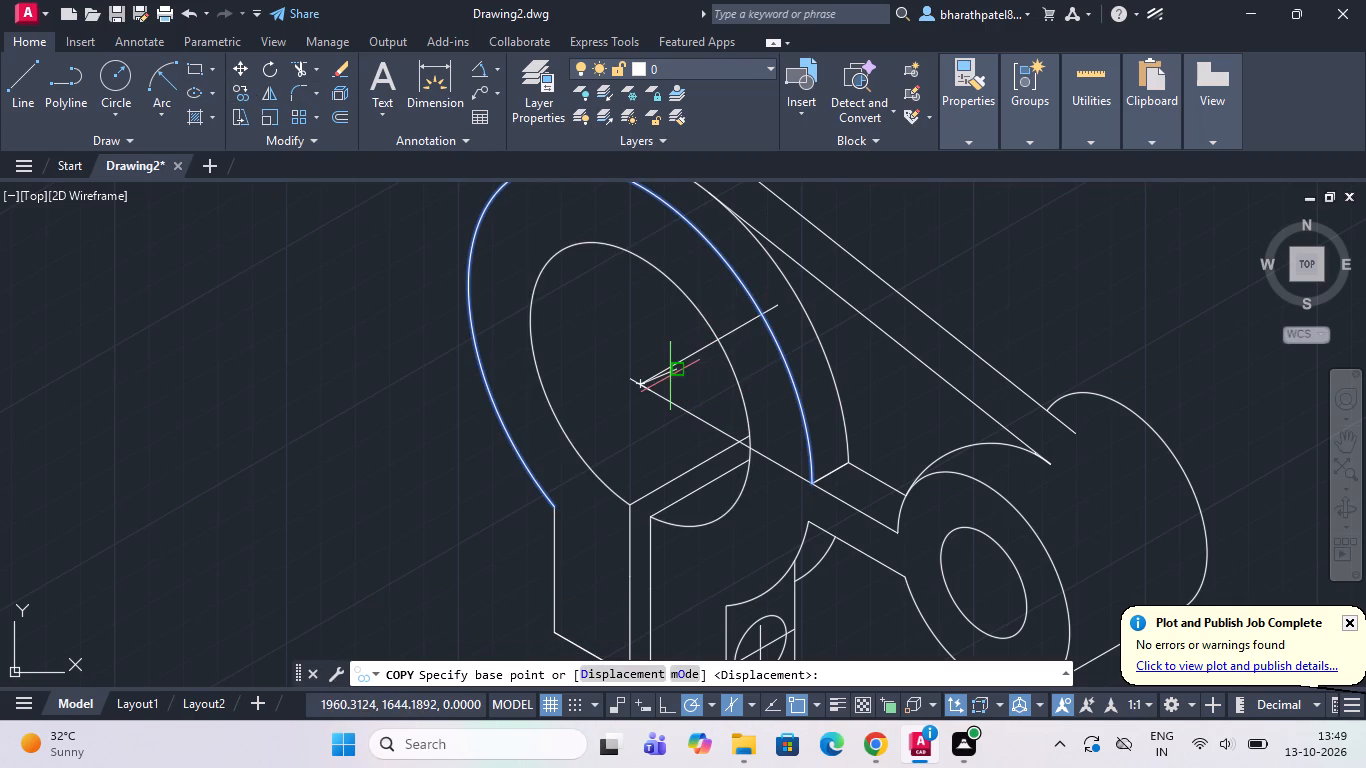
{"action": "scroll", "coordinate": [642, 388], "scroll_direction": "up", "scroll_amount": 3}
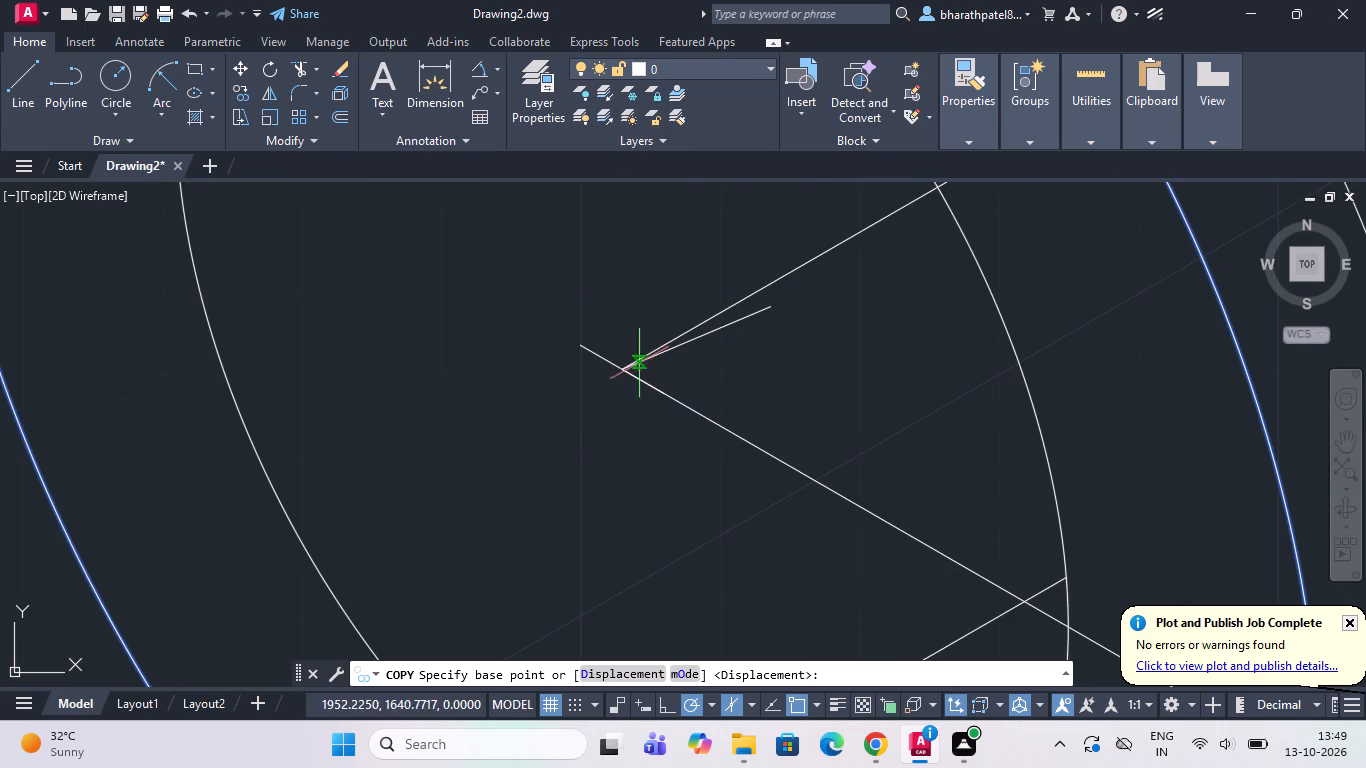
{"action": "left_click", "coordinate": [620, 375]}
{"action": "scroll", "coordinate": [620, 375], "scroll_direction": "down", "scroll_amount": 4}
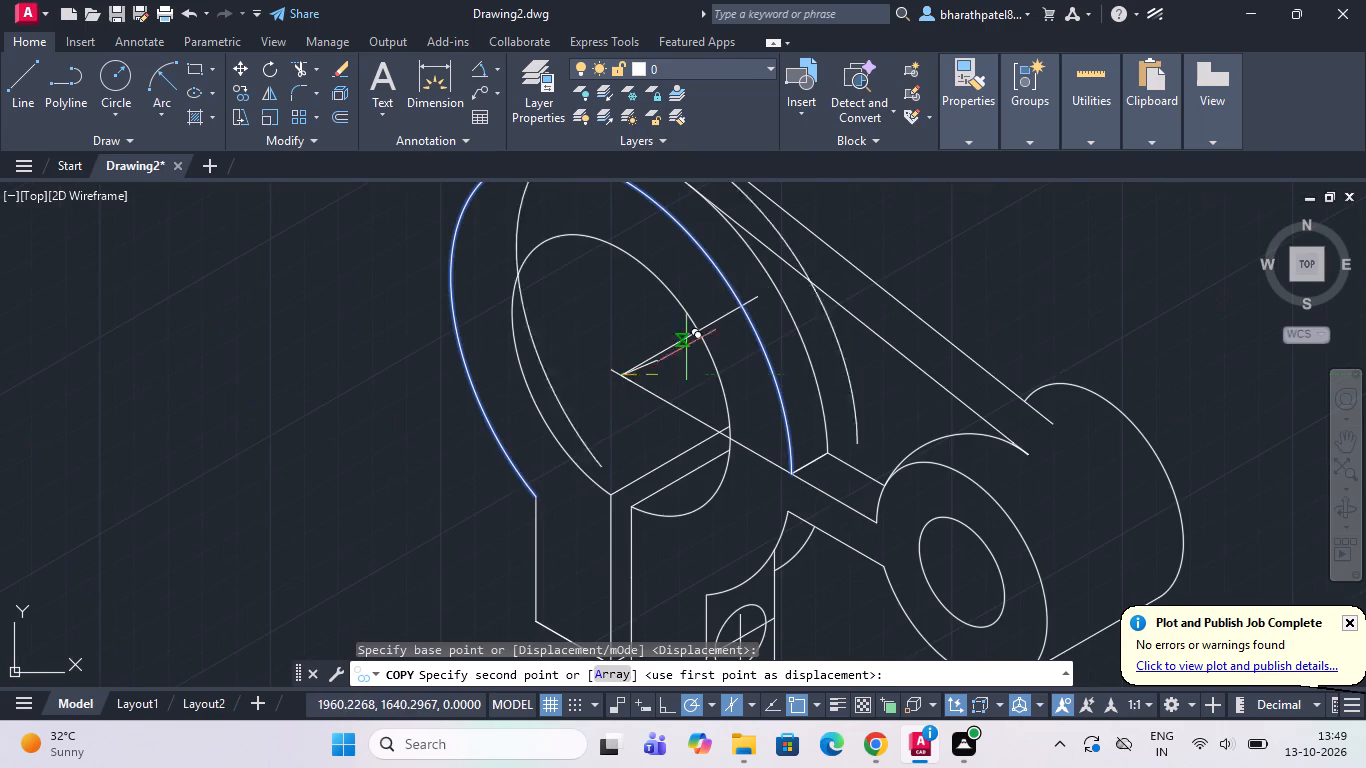
{"action": "scroll", "coordinate": [746, 282], "scroll_direction": "up", "scroll_amount": 3}
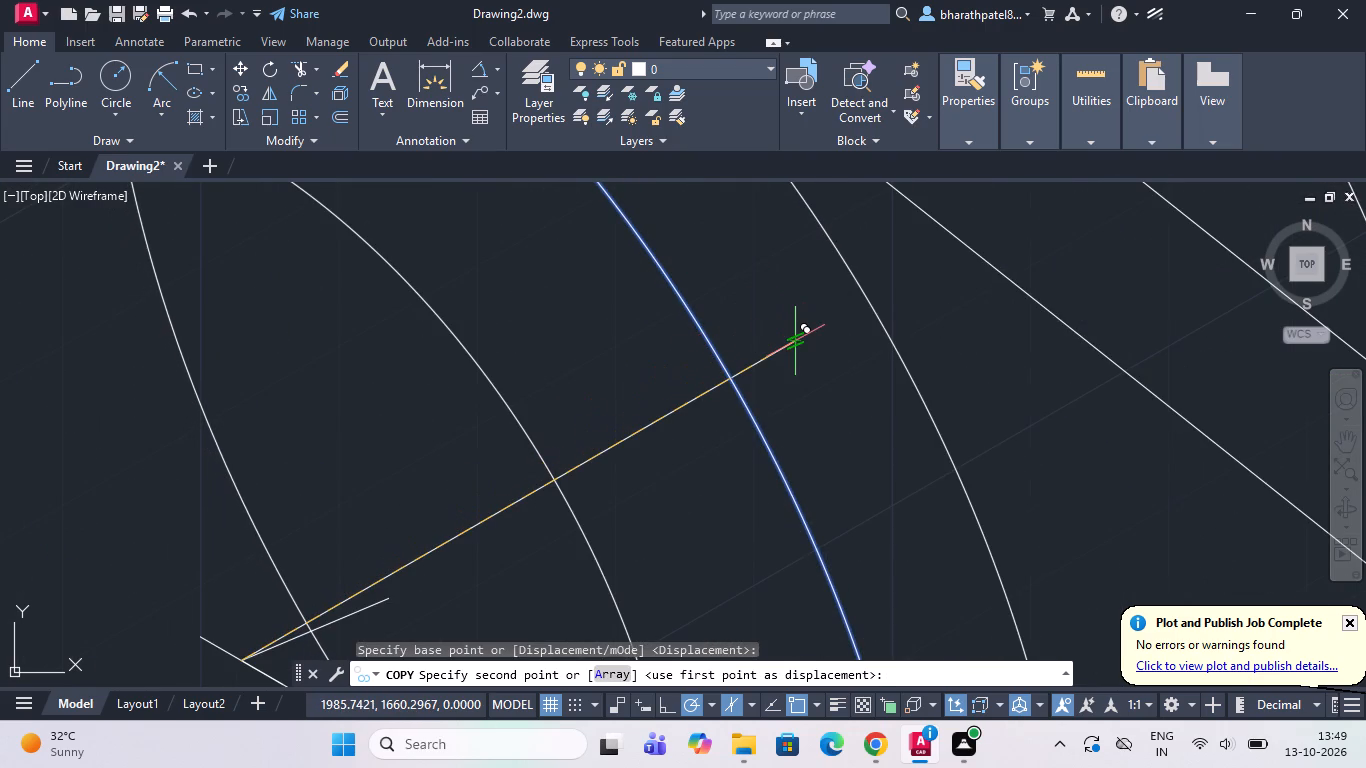
{"action": "scroll", "coordinate": [793, 345], "scroll_direction": "up", "scroll_amount": 4}
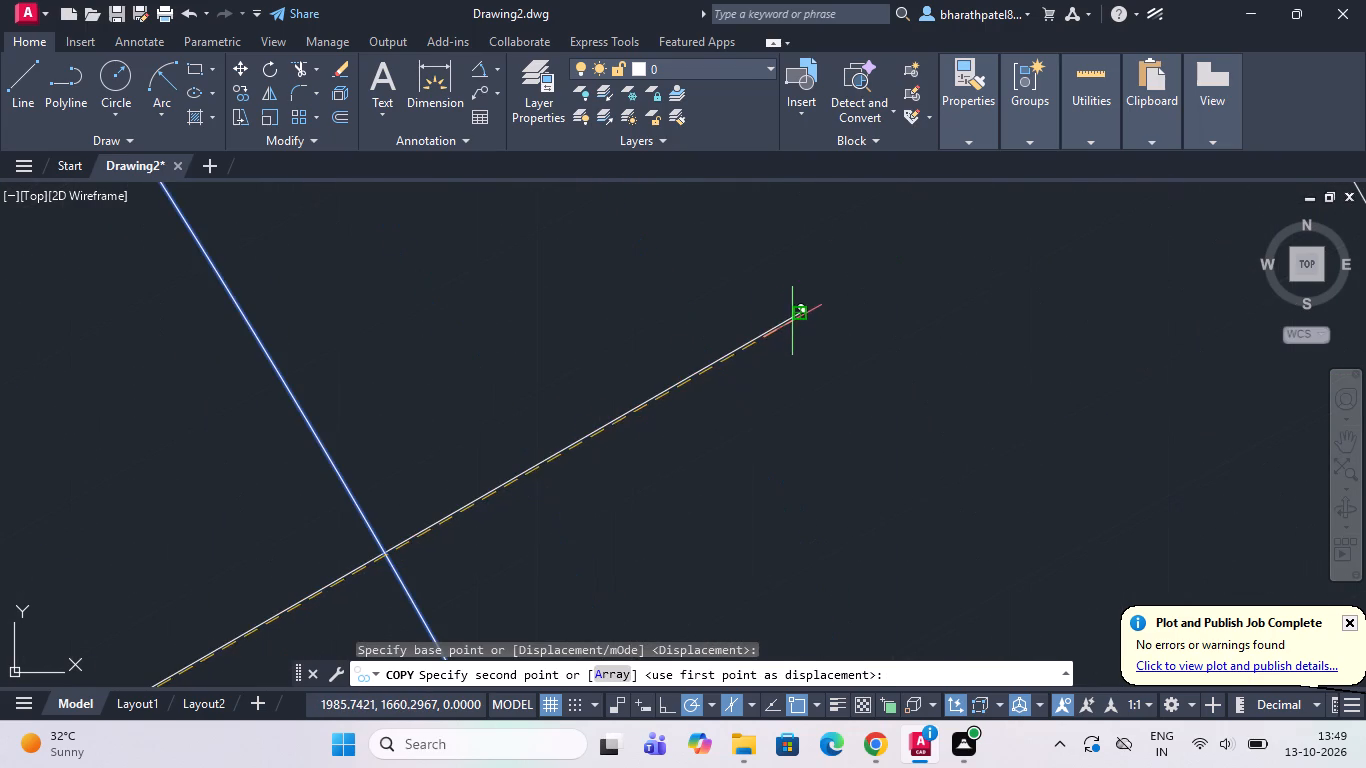
{"action": "left_click", "coordinate": [796, 314]}
{"action": "scroll", "coordinate": [797, 313], "scroll_direction": "down", "scroll_amount": 8}
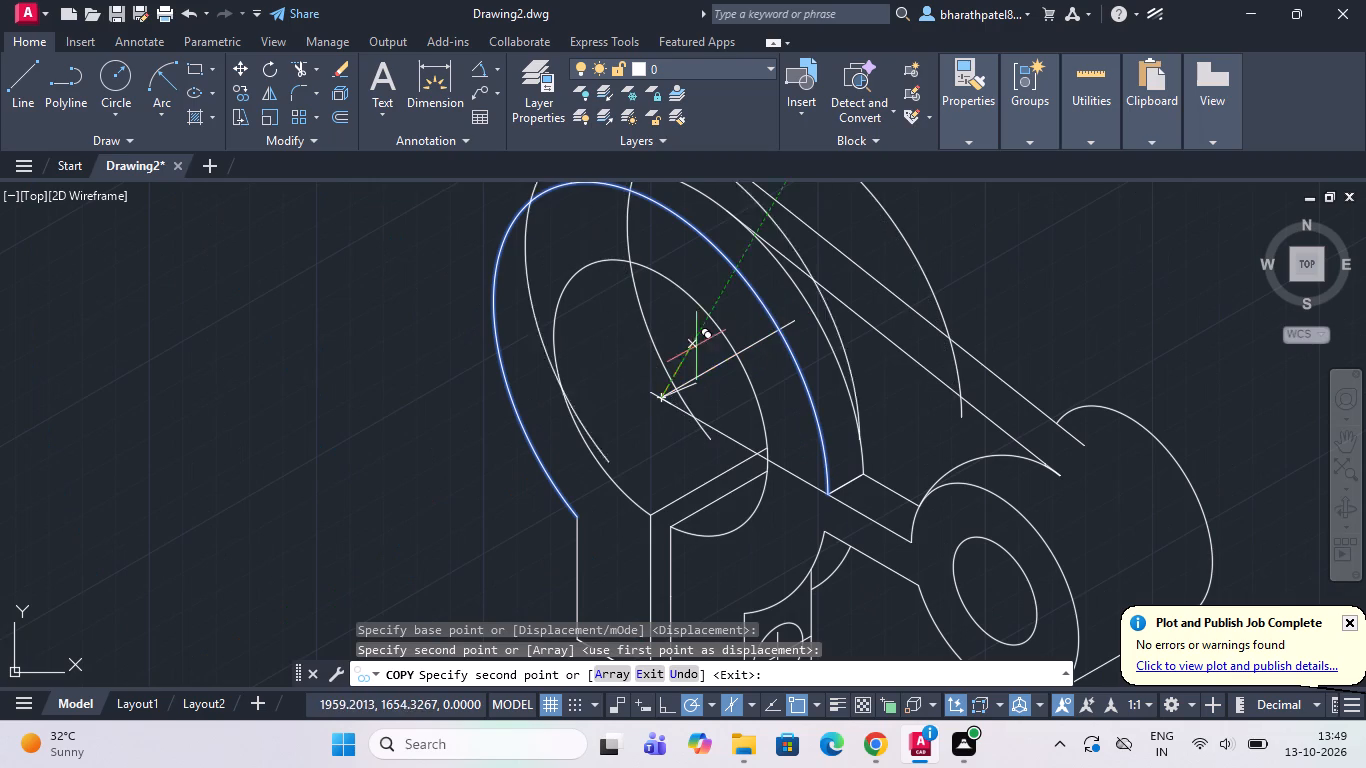
{"action": "key", "text": "Escape"}
{"action": "scroll", "coordinate": [616, 353], "scroll_direction": "down", "scroll_amount": 3}
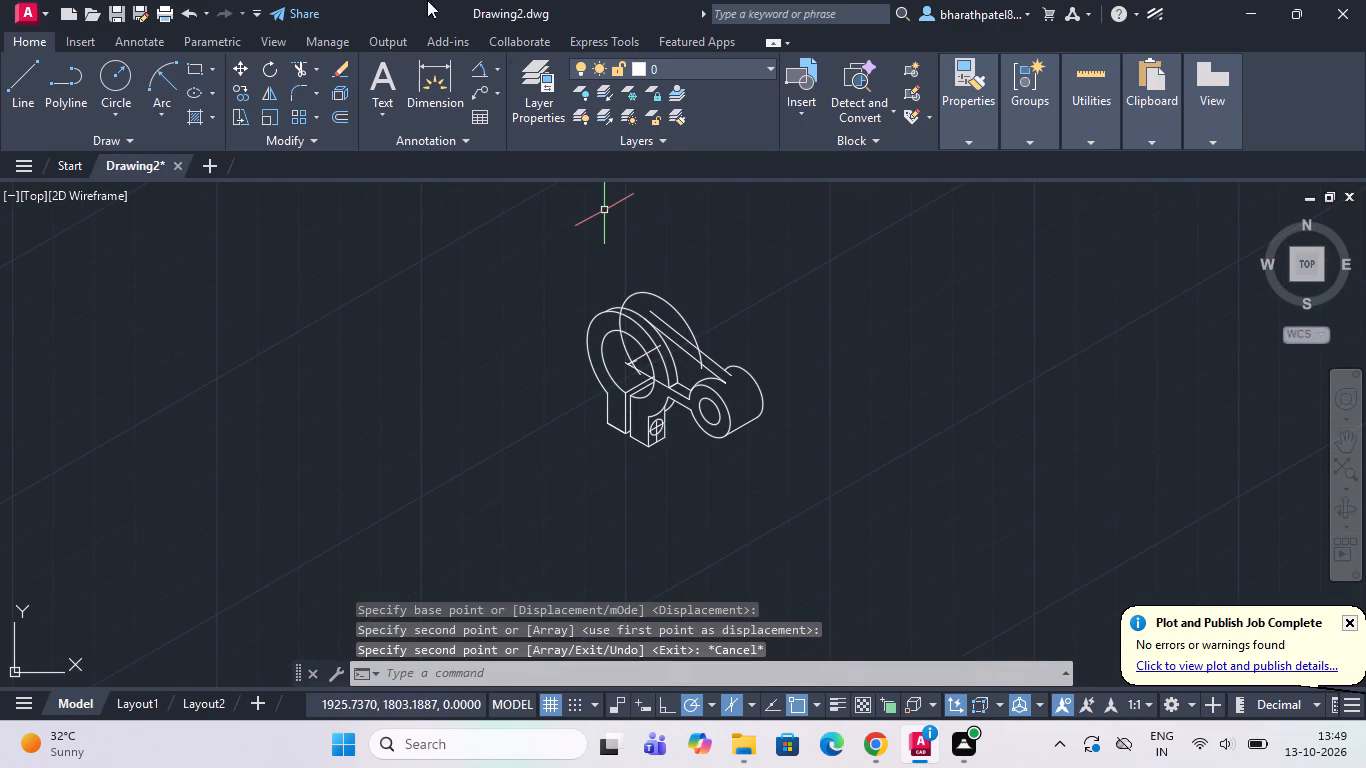
Trim the copied rear arc's lower end where it runs across and below the two slanted arm edges.
{"action": "left_click", "coordinate": [292, 61]}
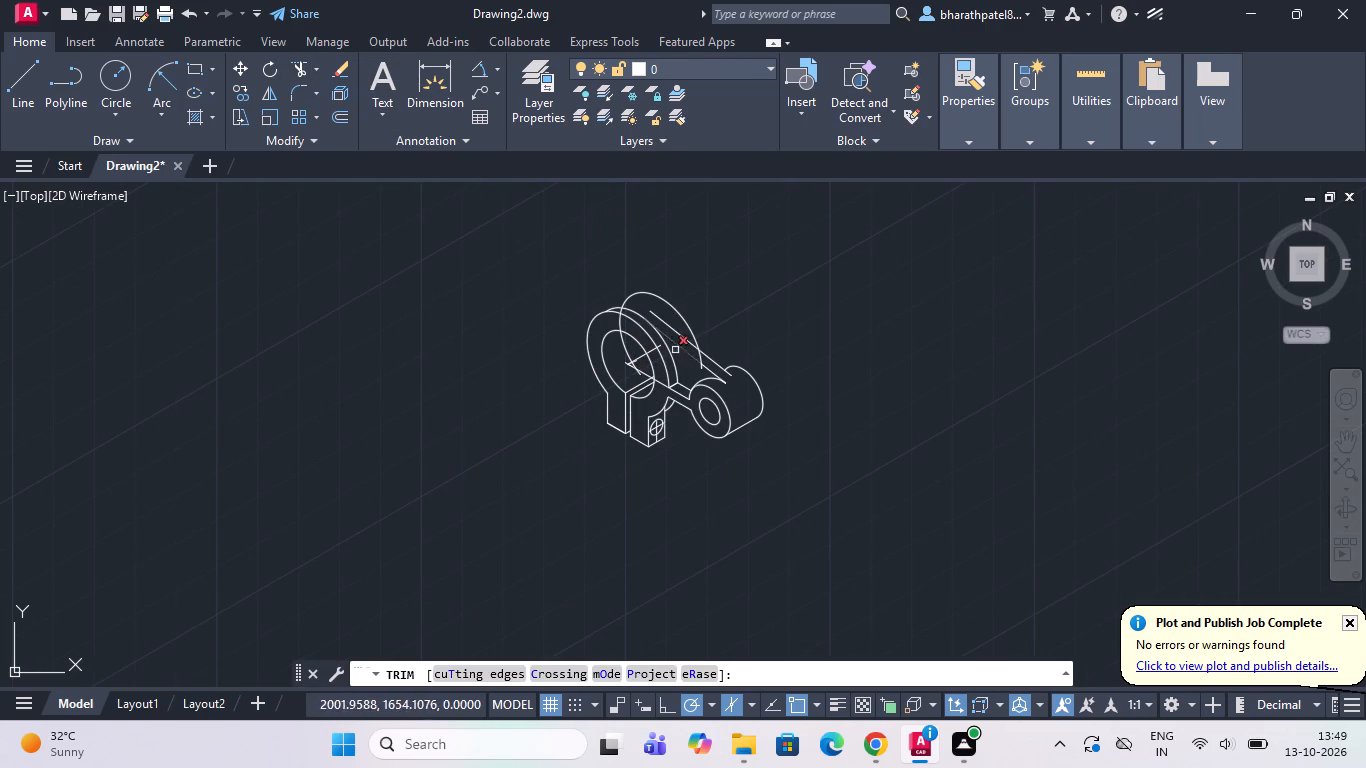
{"action": "scroll", "coordinate": [674, 350], "scroll_direction": "up", "scroll_amount": 4}
{"action": "left_click", "coordinate": [819, 371]}
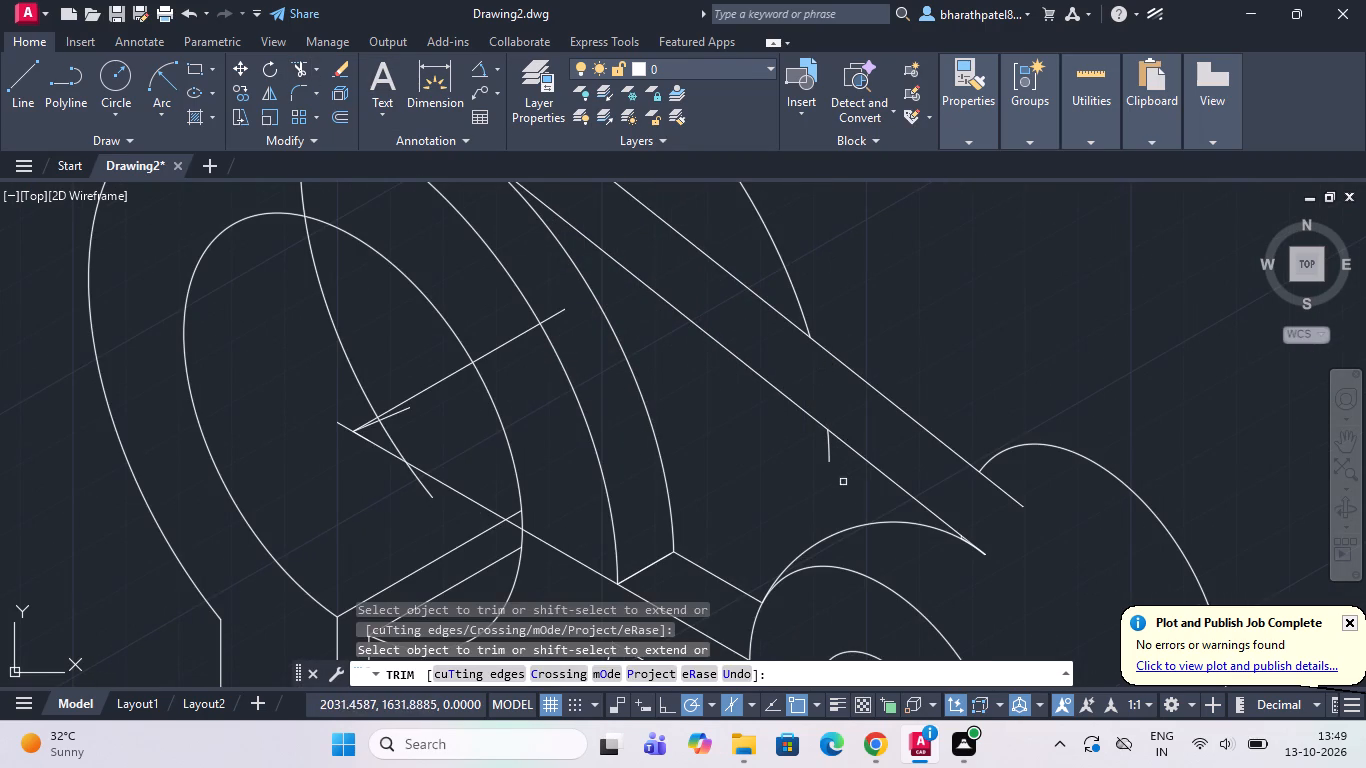
{"action": "left_click", "coordinate": [825, 449]}
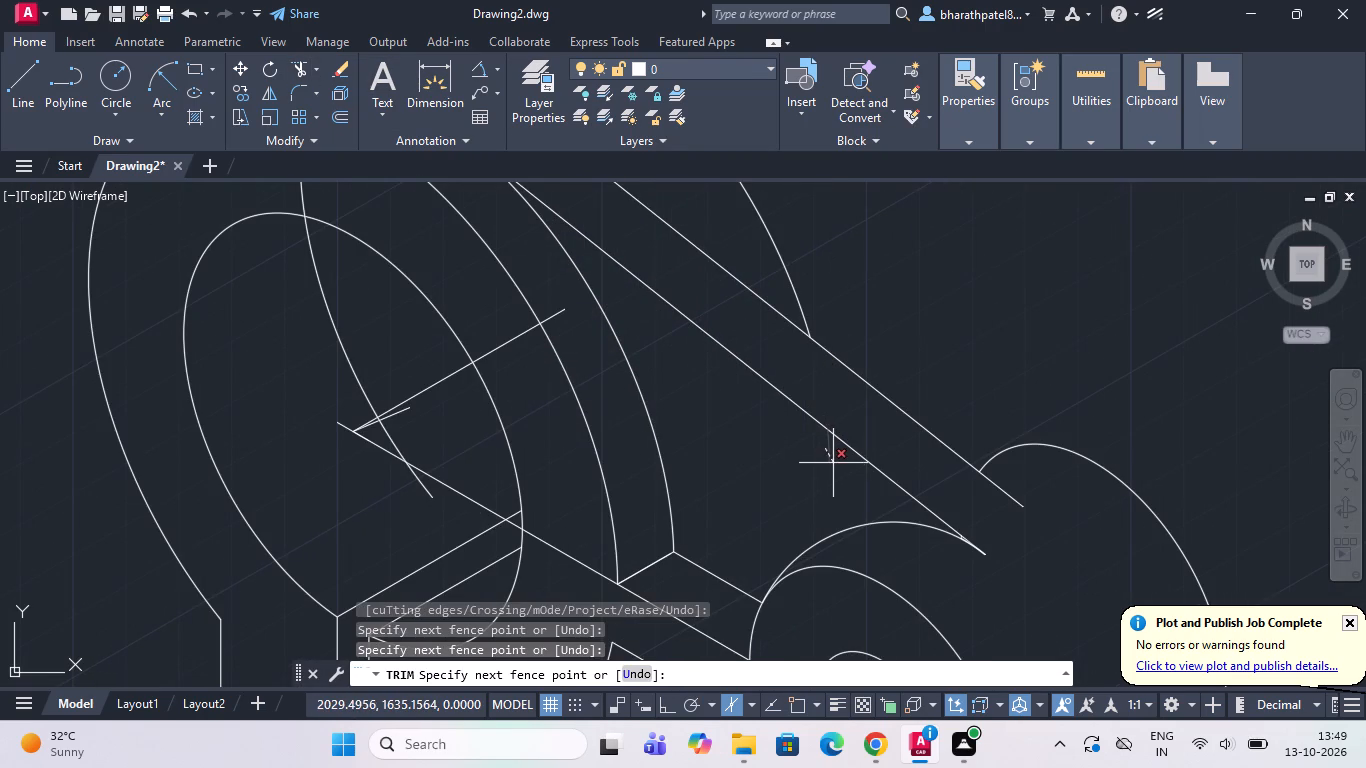
{"action": "left_click", "coordinate": [833, 463]}
{"action": "scroll", "coordinate": [835, 464], "scroll_direction": "down", "scroll_amount": 3}
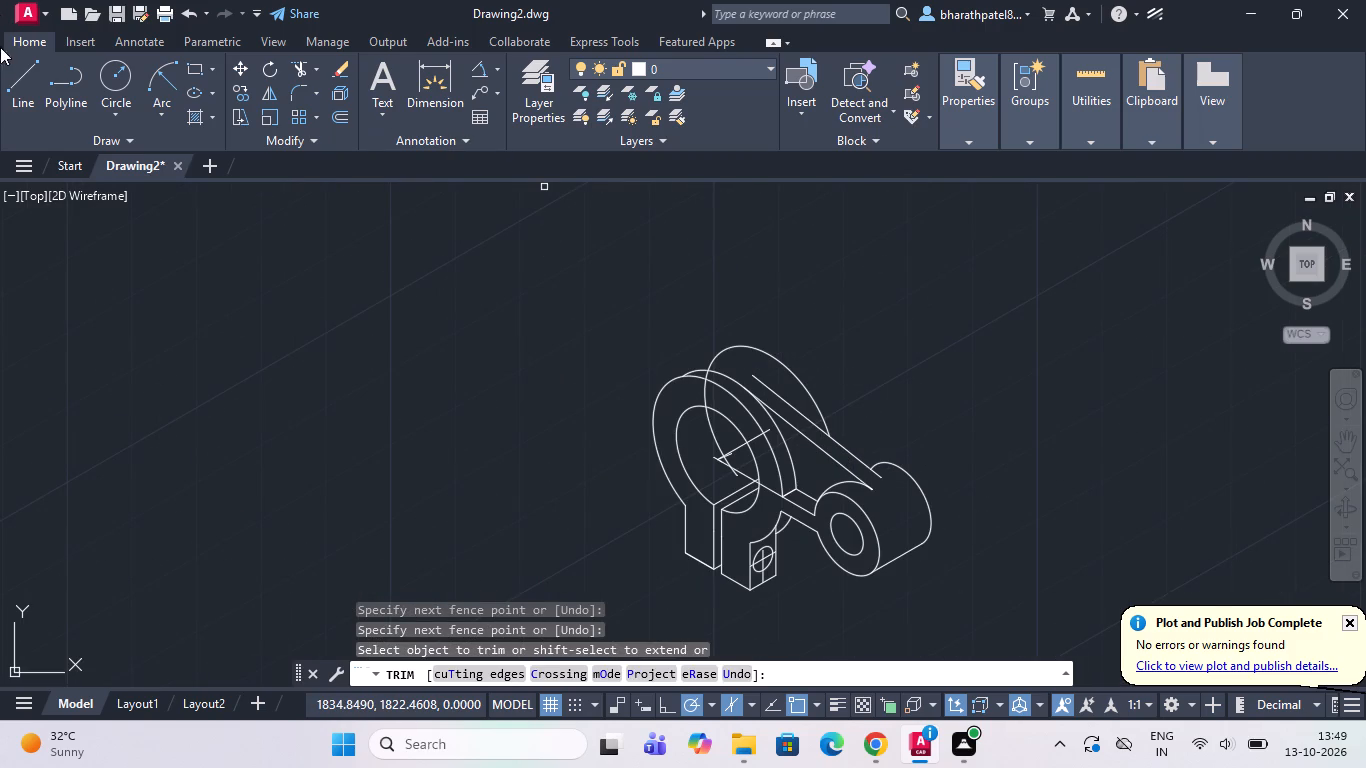
Draw a line along the top of the large ring joining the front outer arc to the copied rear arc.
{"action": "left_click", "coordinate": [26, 83]}
{"action": "scroll", "coordinate": [683, 375], "scroll_direction": "up", "scroll_amount": 3}
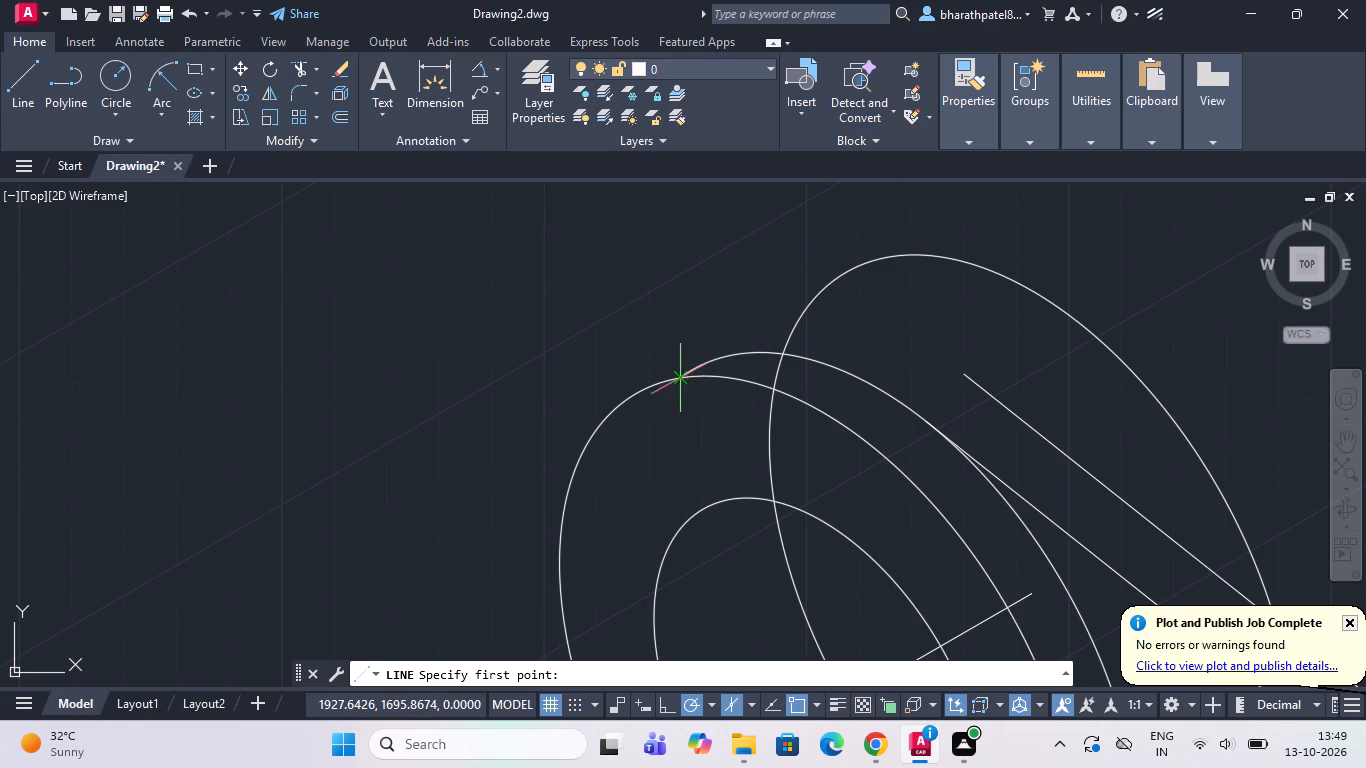
{"action": "left_click", "coordinate": [681, 382]}
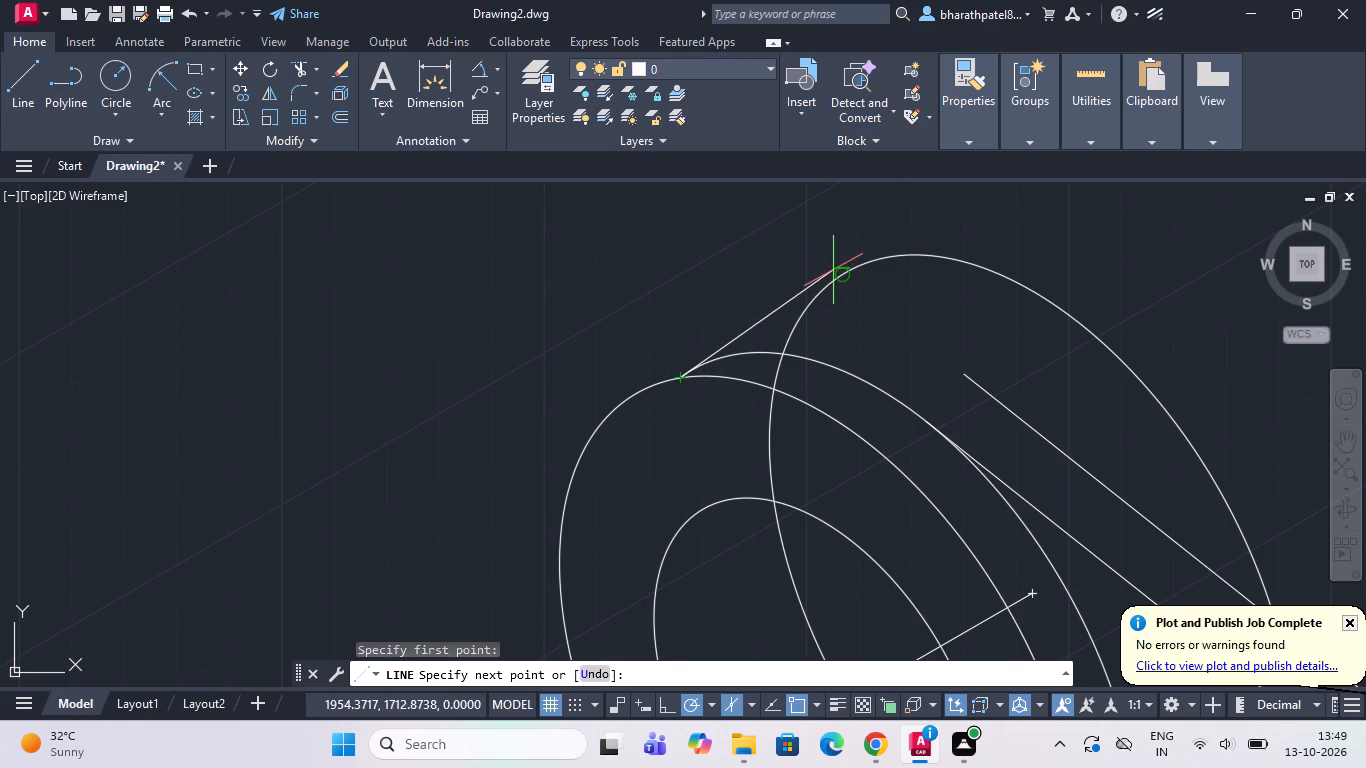
{"action": "scroll", "coordinate": [833, 270], "scroll_direction": "up", "scroll_amount": 3}
{"action": "left_click", "coordinate": [882, 279]}
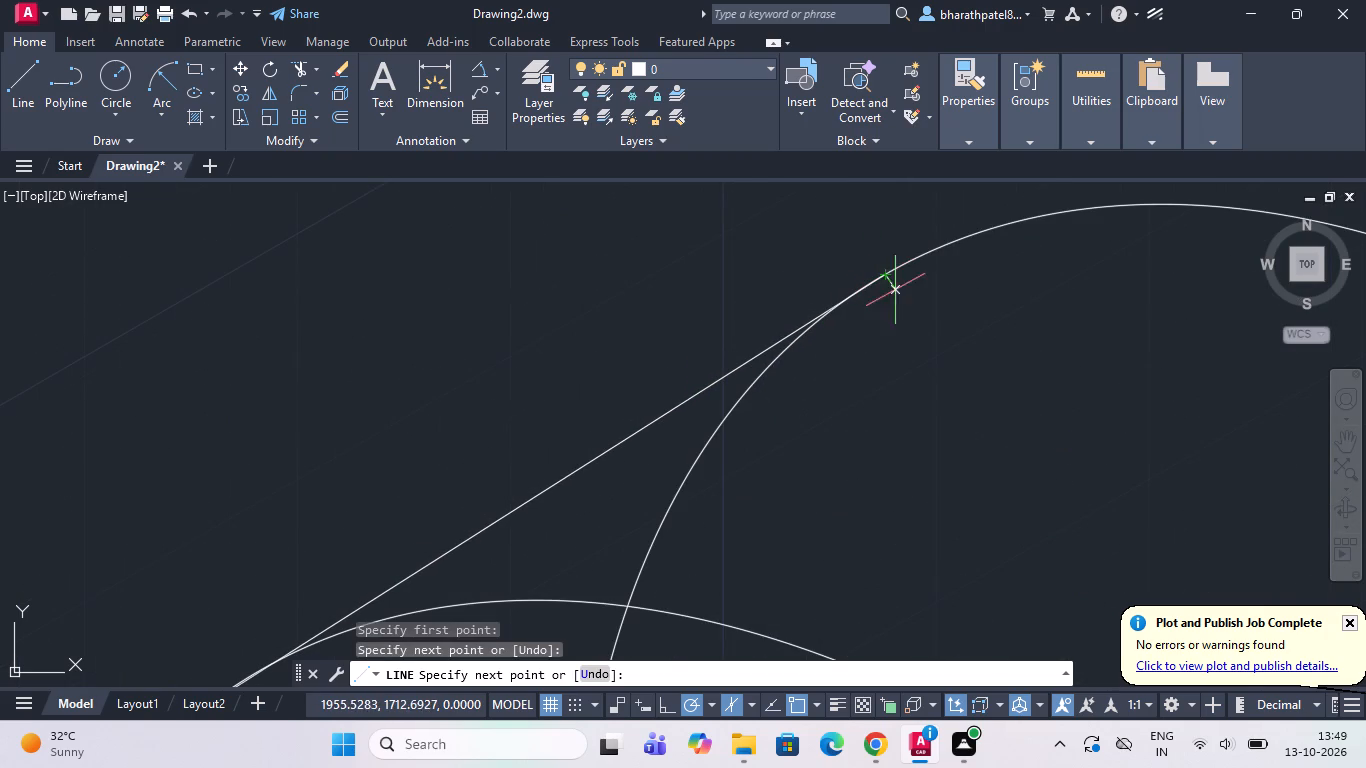
{"action": "key", "text": "Escape"}
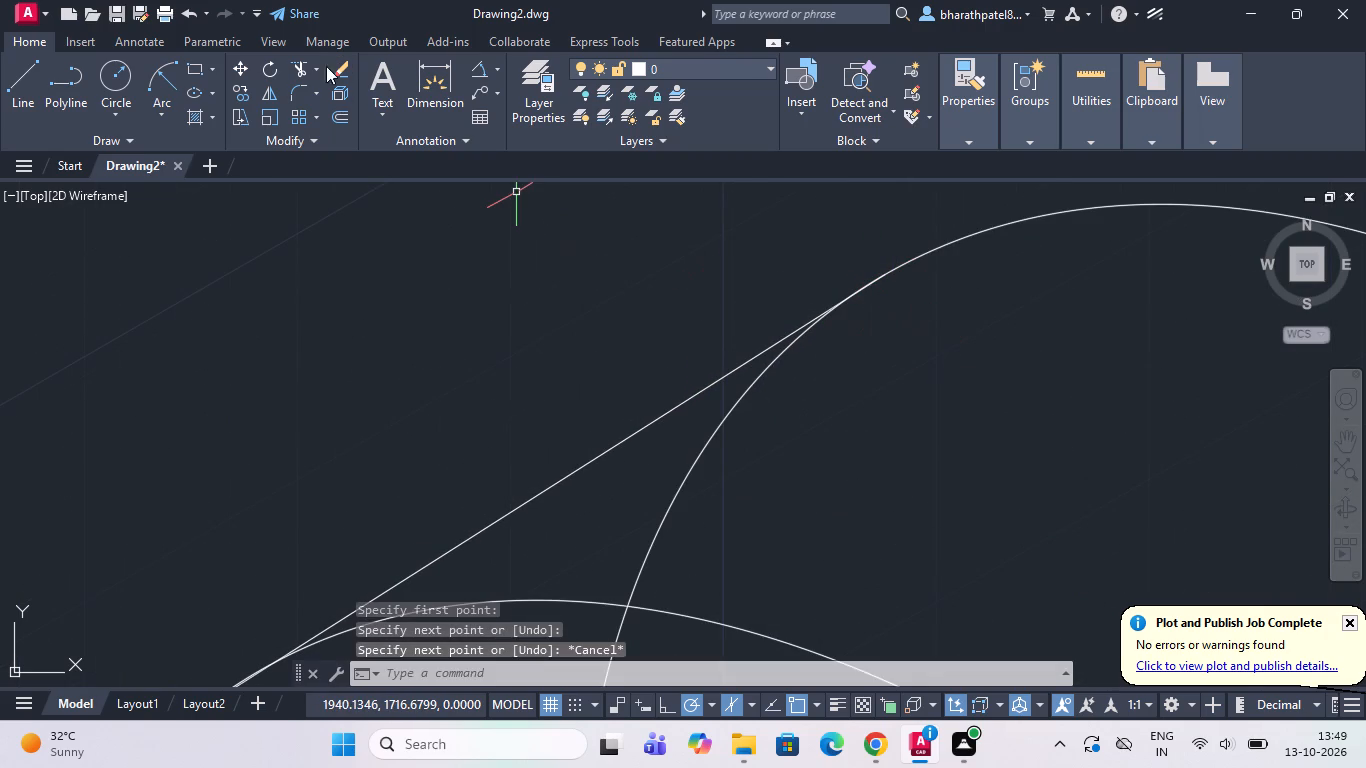
Trim the rear arc's hidden part from the new top edge down across the ring's front face and into the large hole.
{"action": "left_click", "coordinate": [294, 68]}
{"action": "scroll", "coordinate": [626, 296], "scroll_direction": "down", "scroll_amount": 3}
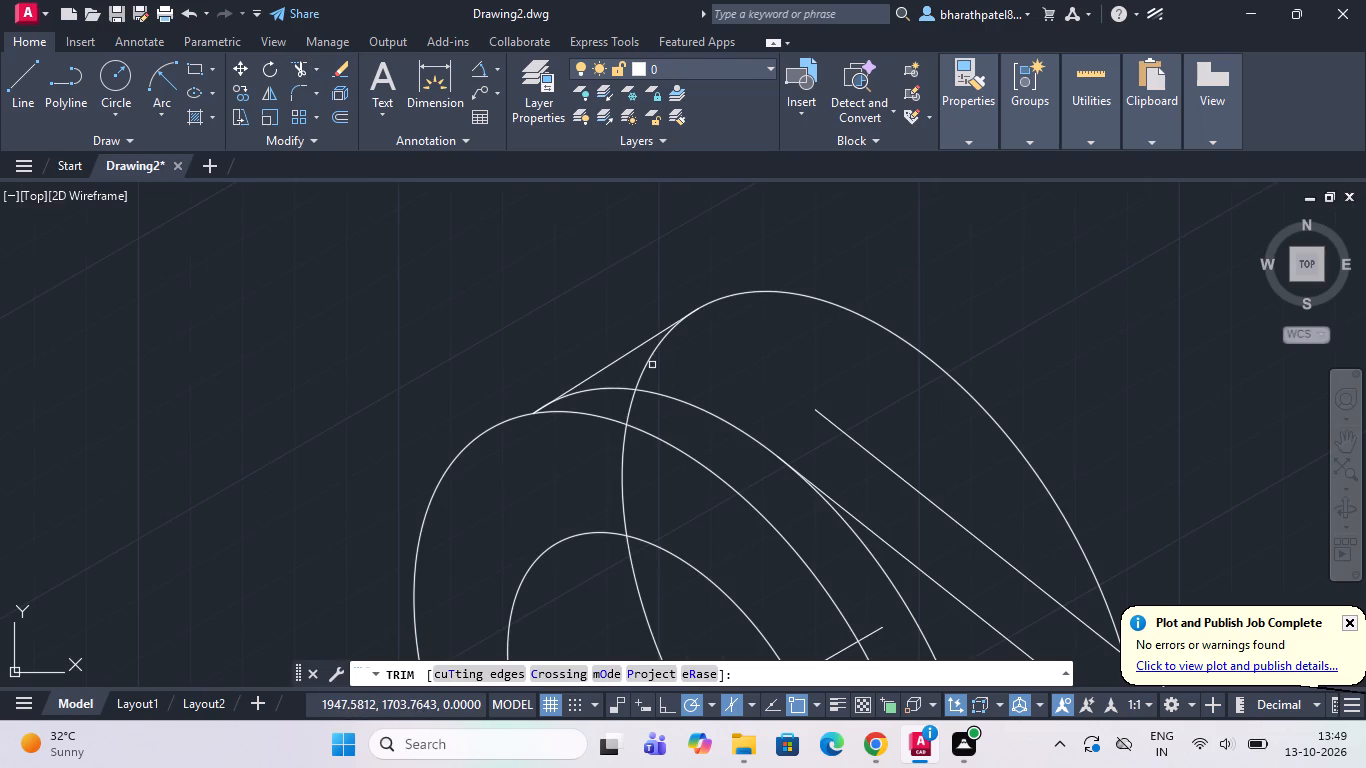
{"action": "left_click", "coordinate": [650, 359]}
{"action": "left_click", "coordinate": [629, 401]}
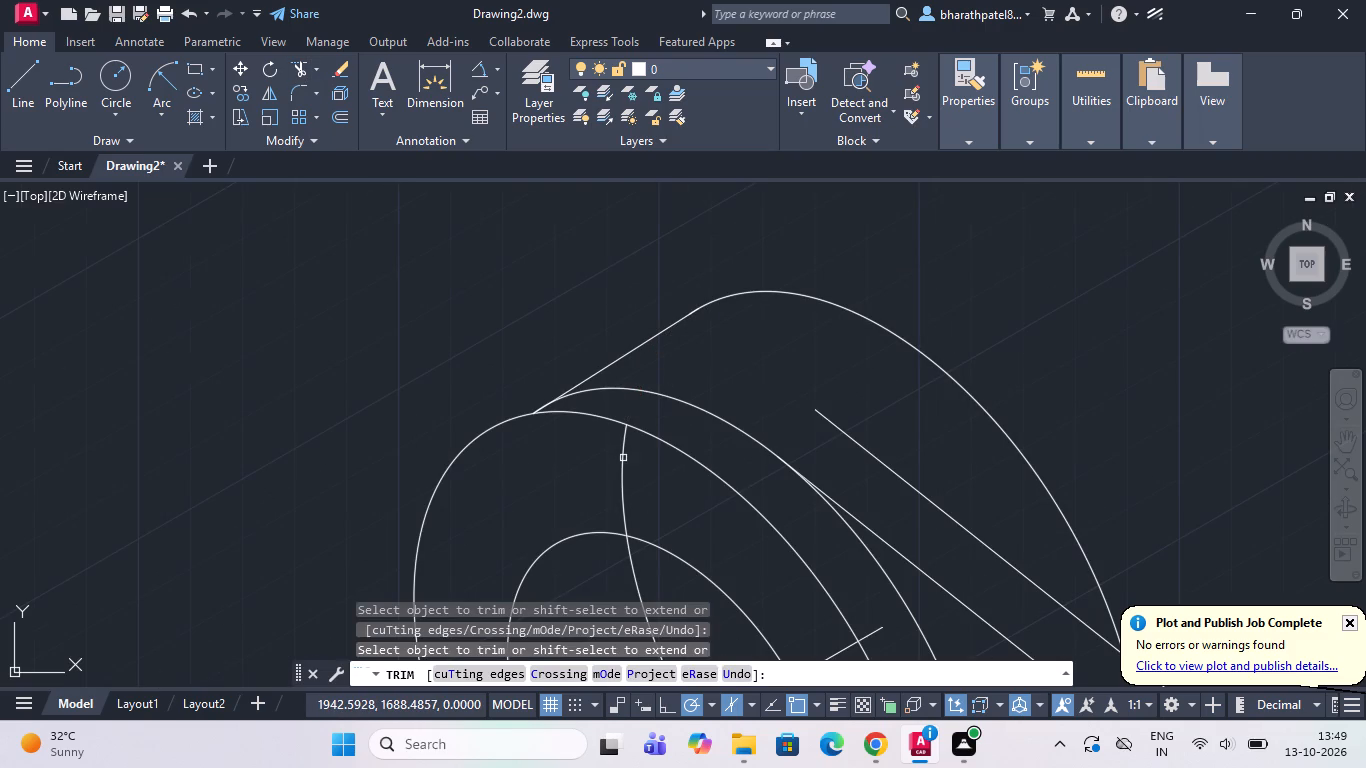
{"action": "left_click", "coordinate": [623, 458]}
{"action": "left_click_drag", "start_coordinate": [623, 458], "coordinate": [606, 459]}
{"action": "left_click", "coordinate": [598, 457]}
{"action": "scroll", "coordinate": [647, 457], "scroll_direction": "down", "scroll_amount": 2}
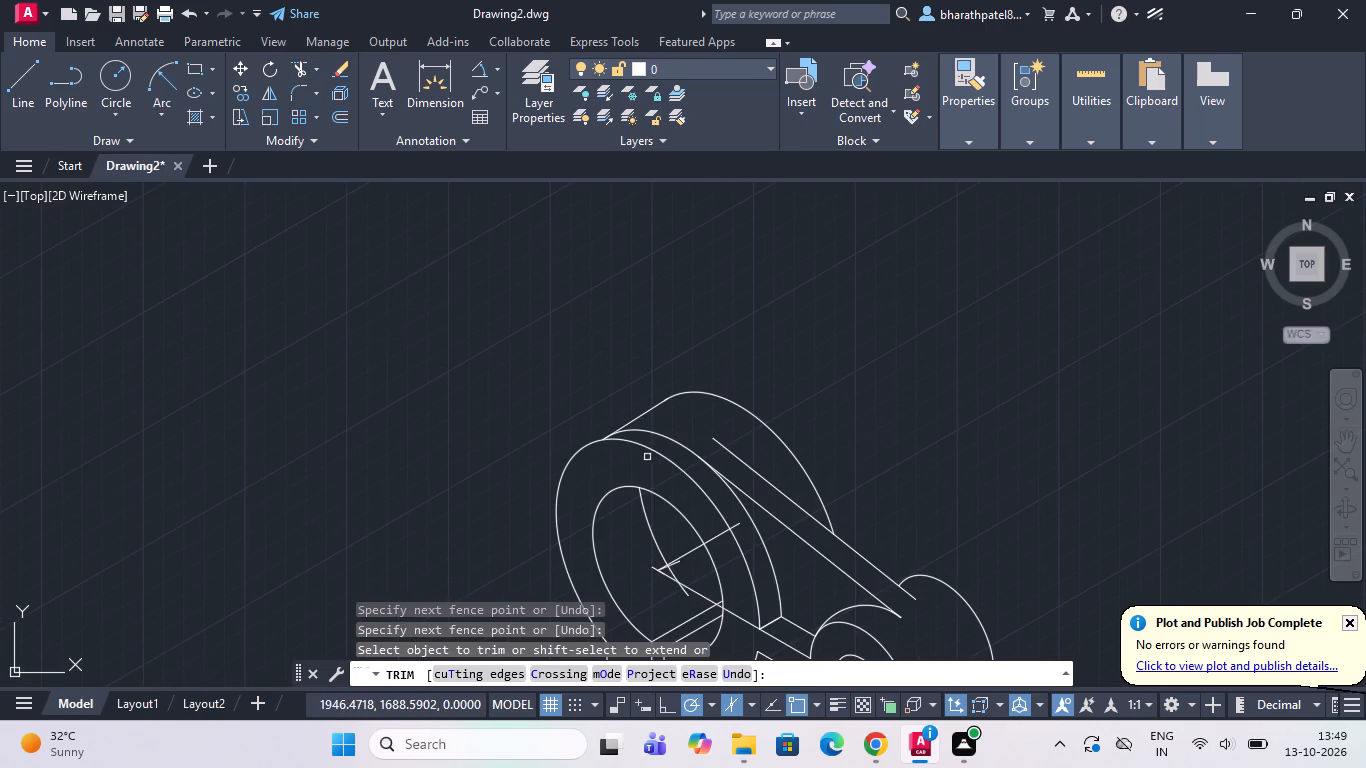
{"action": "left_click", "coordinate": [658, 519]}
{"action": "left_click", "coordinate": [630, 533]}
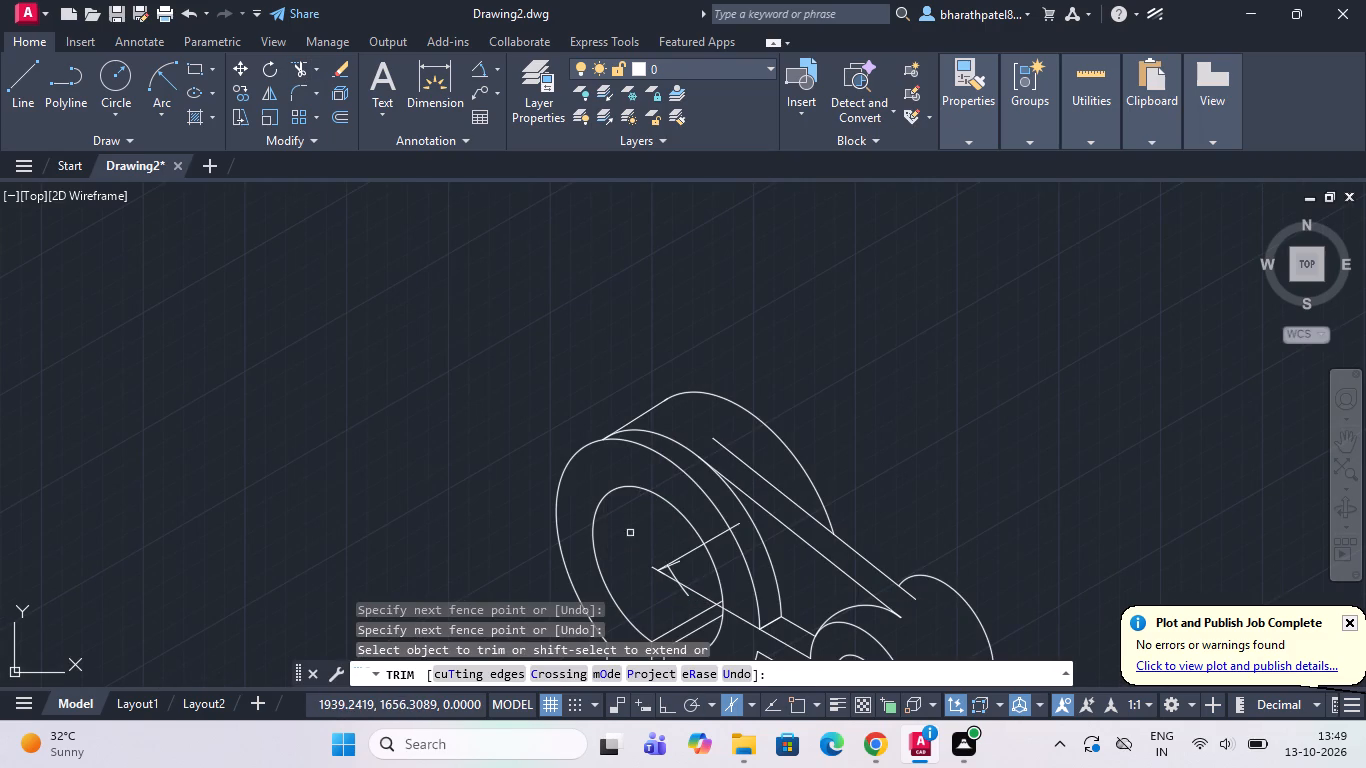
Trim away the rear arc's remaining pieces inside the large hole and the short slanted line at its centre.
{"action": "scroll", "coordinate": [666, 607], "scroll_direction": "up", "scroll_amount": 4}
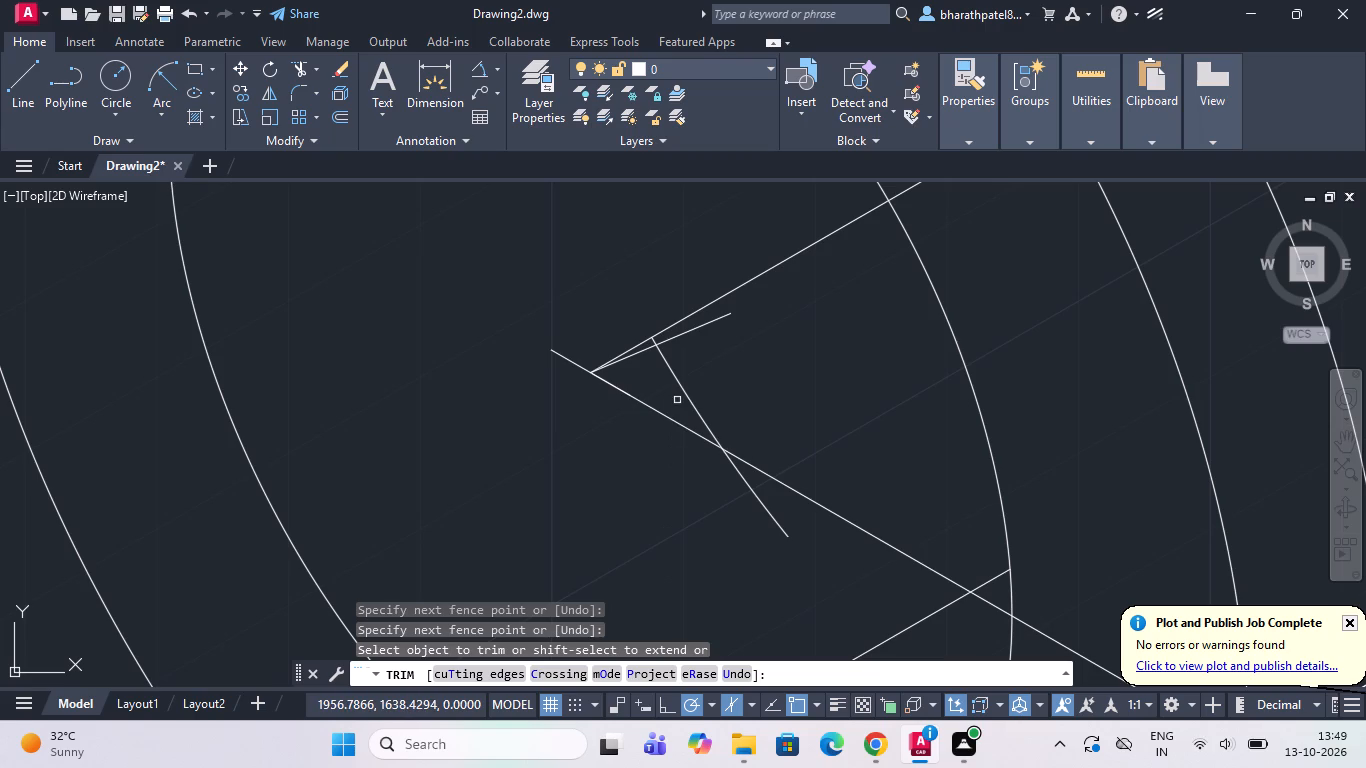
{"action": "left_click", "coordinate": [677, 394]}
{"action": "left_click", "coordinate": [705, 375]}
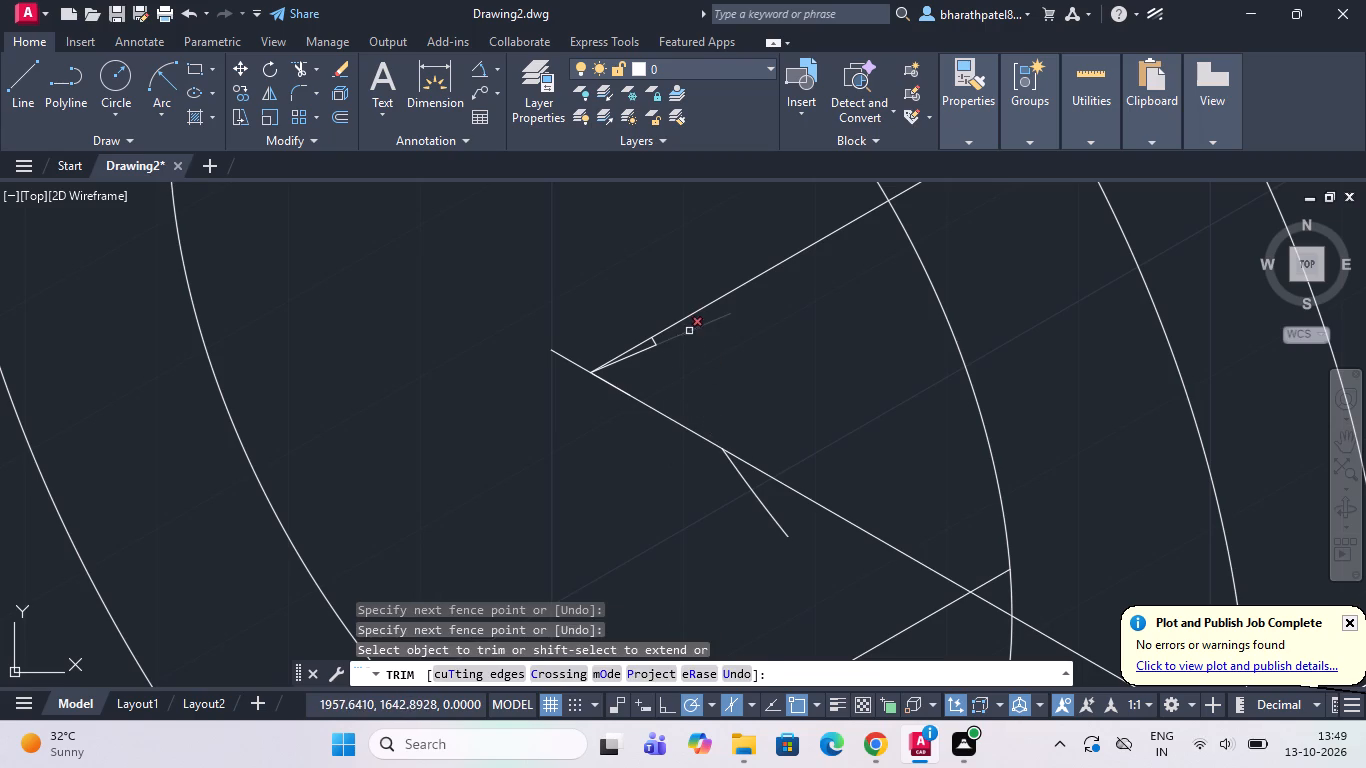
{"action": "left_click", "coordinate": [688, 330]}
{"action": "scroll", "coordinate": [636, 365], "scroll_direction": "up", "scroll_amount": 4}
{"action": "left_click_drag", "start_coordinate": [724, 254], "coordinate": [714, 257]}
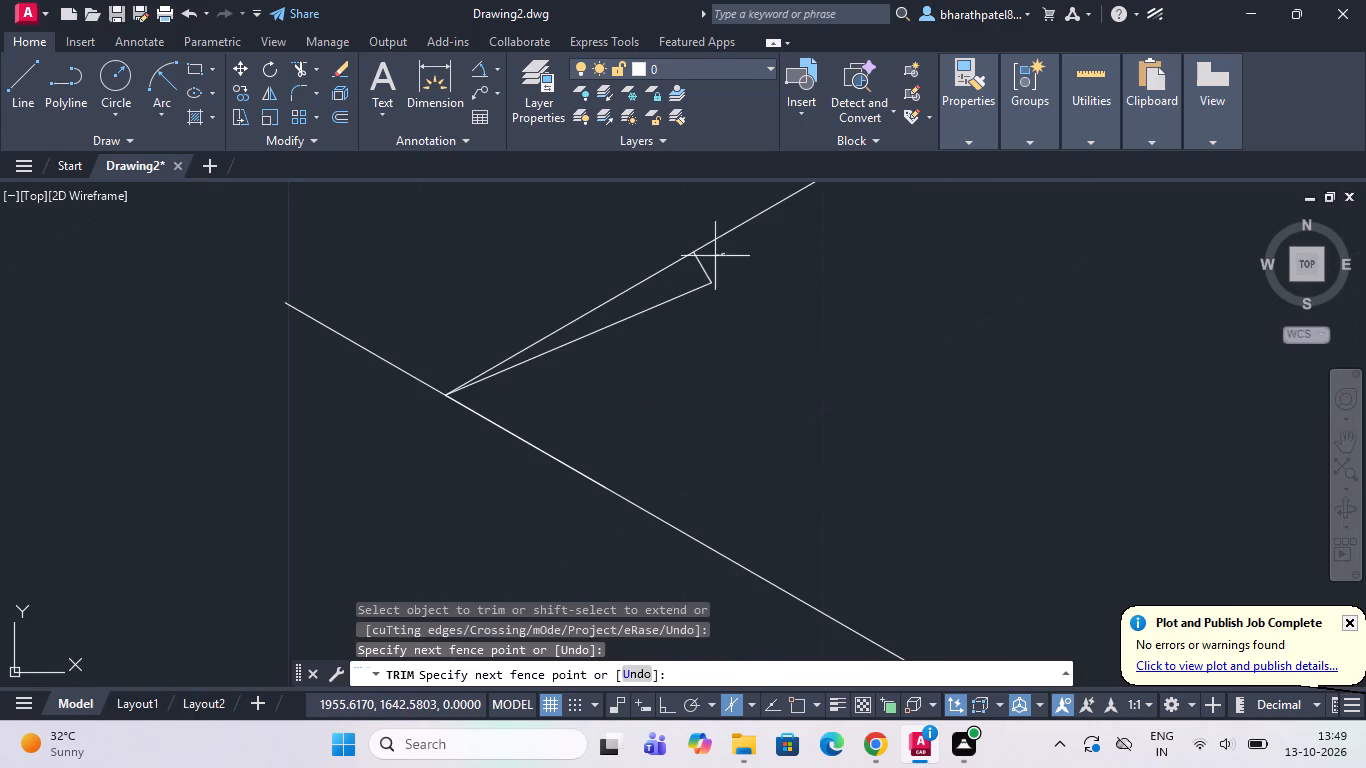
{"action": "left_click", "coordinate": [679, 301]}
{"action": "scroll", "coordinate": [678, 302], "scroll_direction": "down", "scroll_amount": 3}
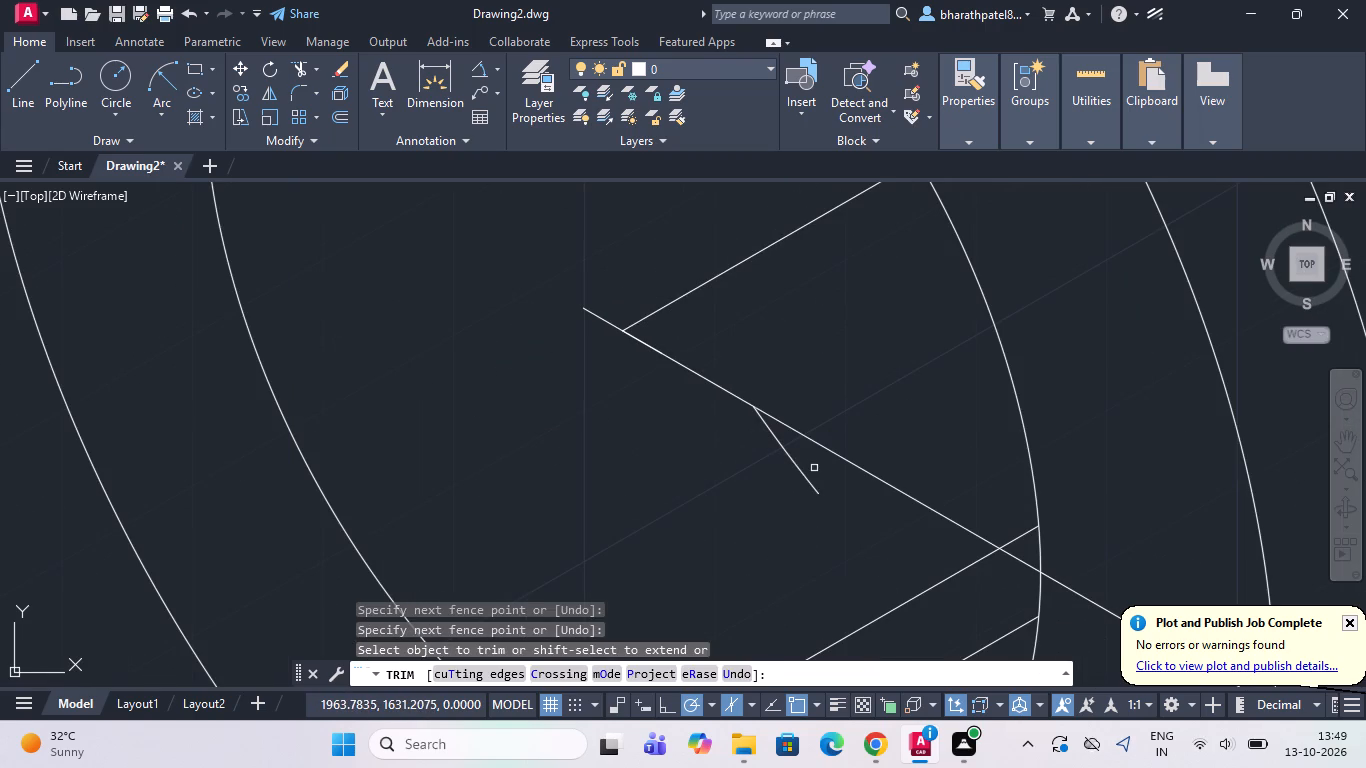
{"action": "left_click", "coordinate": [813, 466]}
{"action": "left_click", "coordinate": [732, 468]}
{"action": "scroll", "coordinate": [732, 468], "scroll_direction": "down", "scroll_amount": 5}
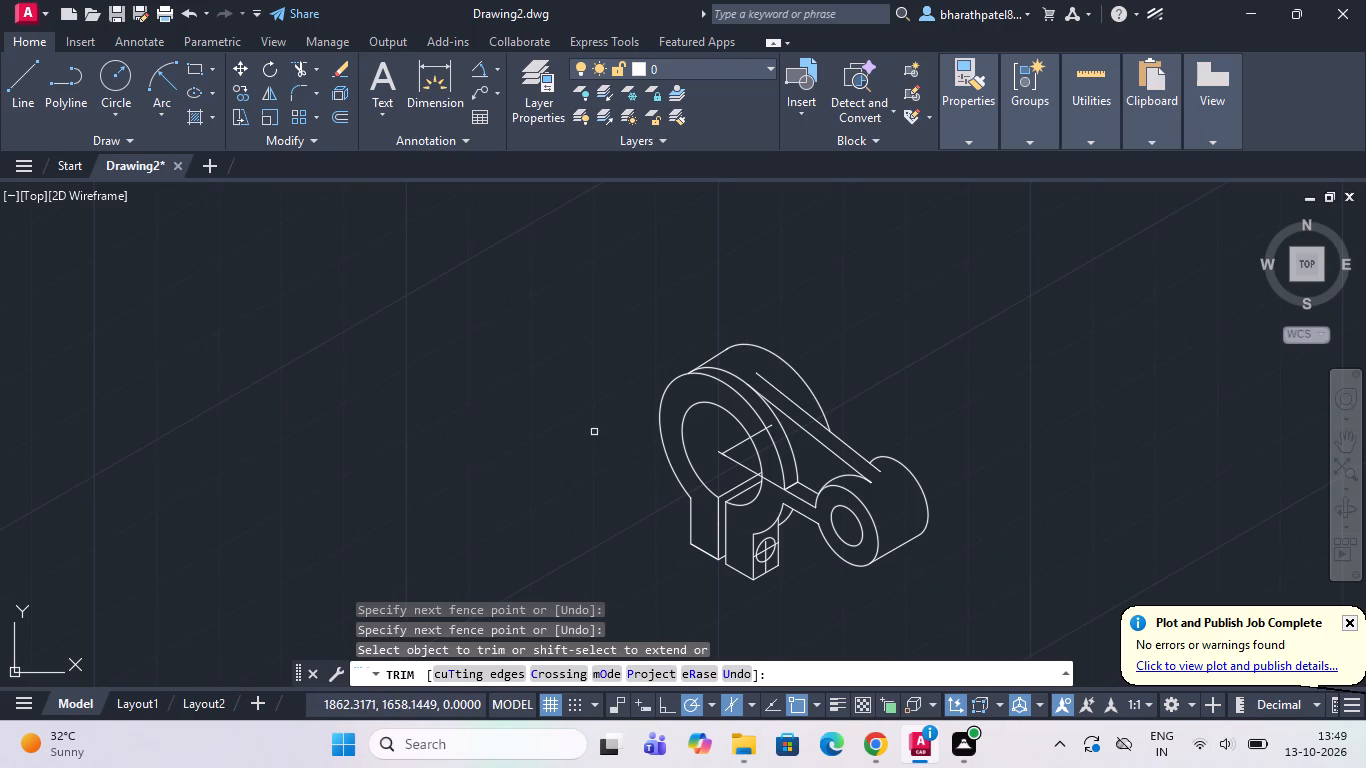
Trim away the short curved edge between the slotted lug and the underside of the arm.
{"action": "scroll", "coordinate": [682, 567], "scroll_direction": "up", "scroll_amount": 1}
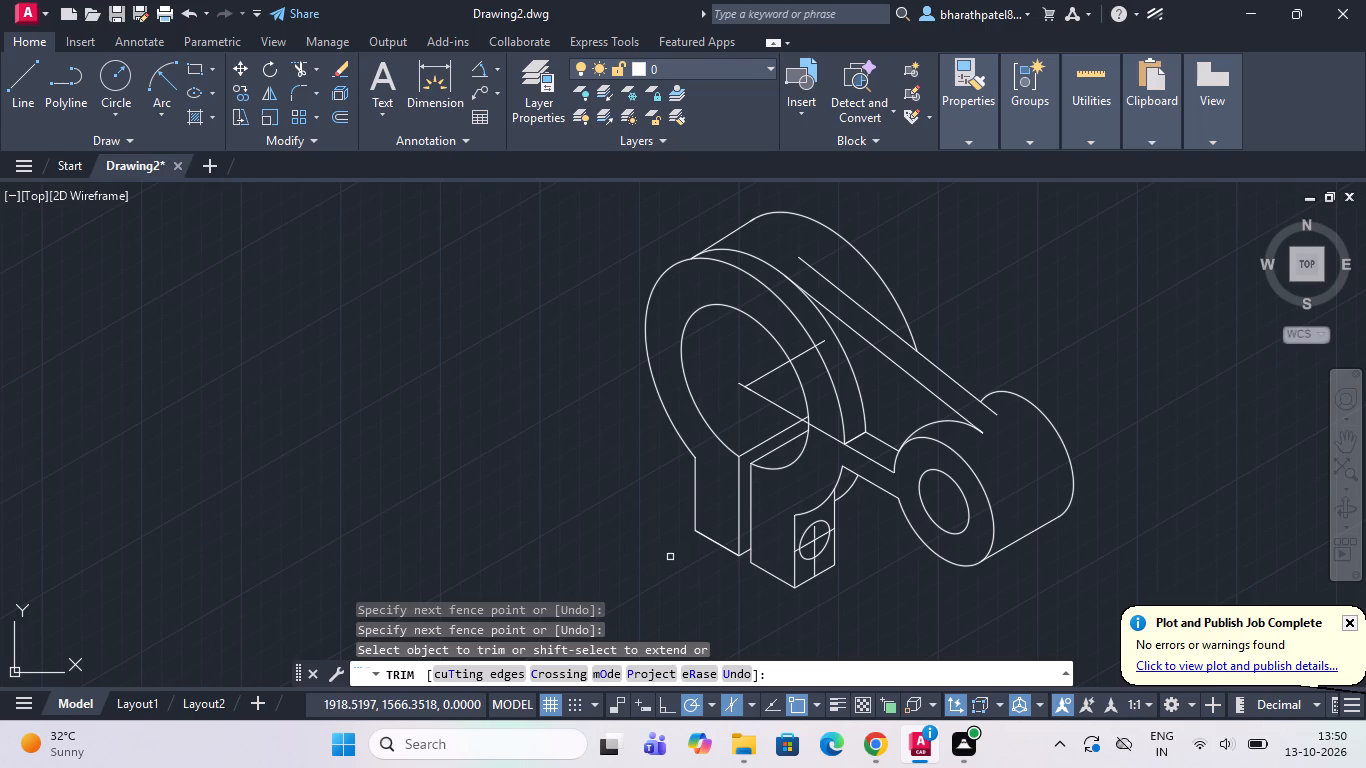
{"action": "scroll", "coordinate": [681, 547], "scroll_direction": "down", "scroll_amount": 1}
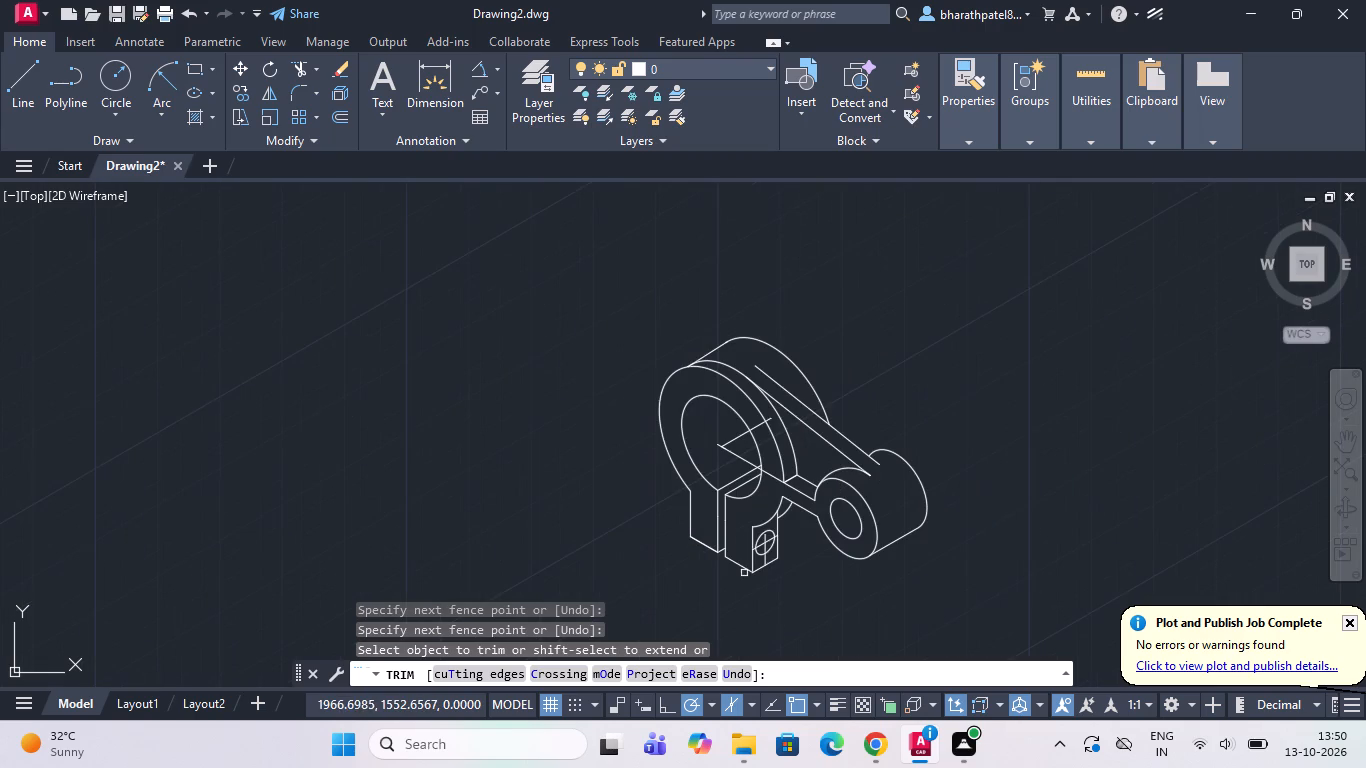
{"action": "scroll", "coordinate": [745, 573], "scroll_direction": "up", "scroll_amount": 3}
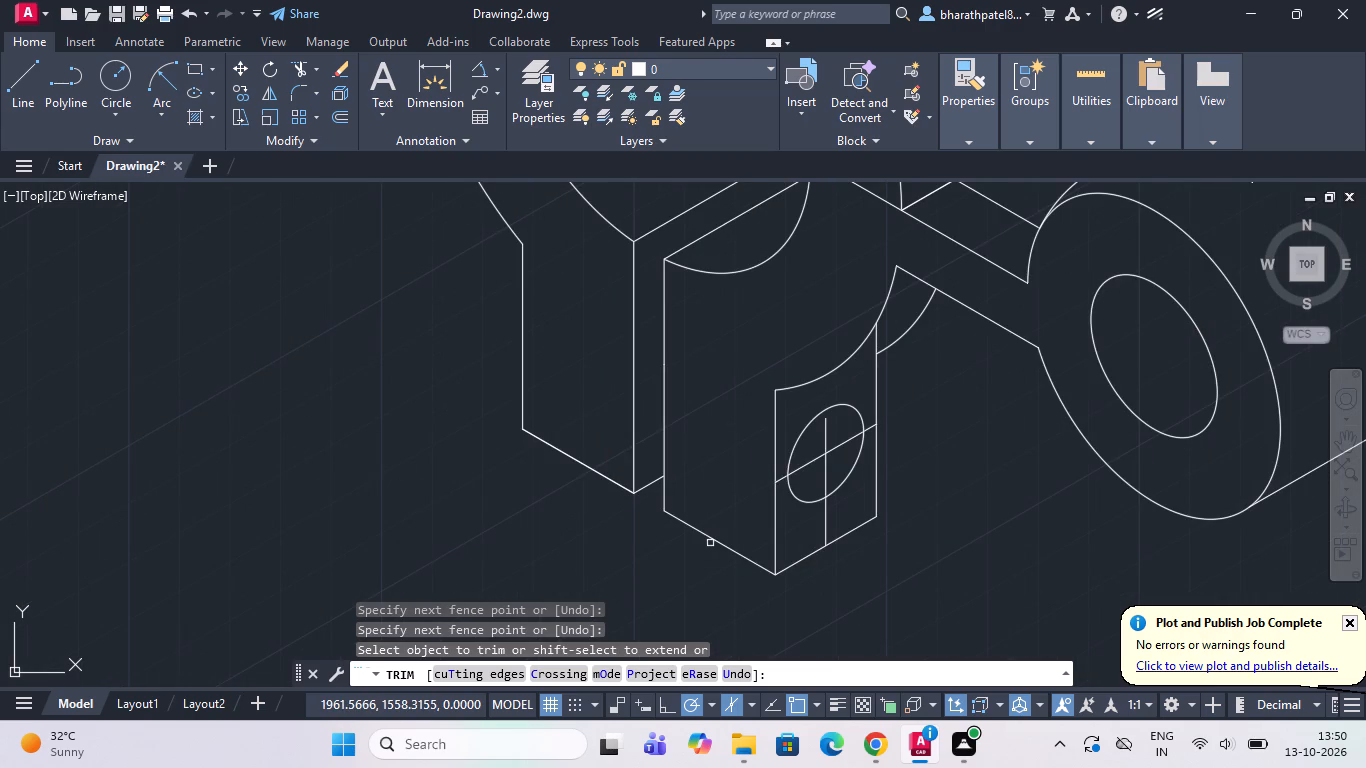
{"action": "scroll", "coordinate": [724, 528], "scroll_direction": "down", "scroll_amount": 1}
{"action": "scroll", "coordinate": [724, 528], "scroll_direction": "up", "scroll_amount": 2}
{"action": "scroll", "coordinate": [724, 528], "scroll_direction": "down", "scroll_amount": 1}
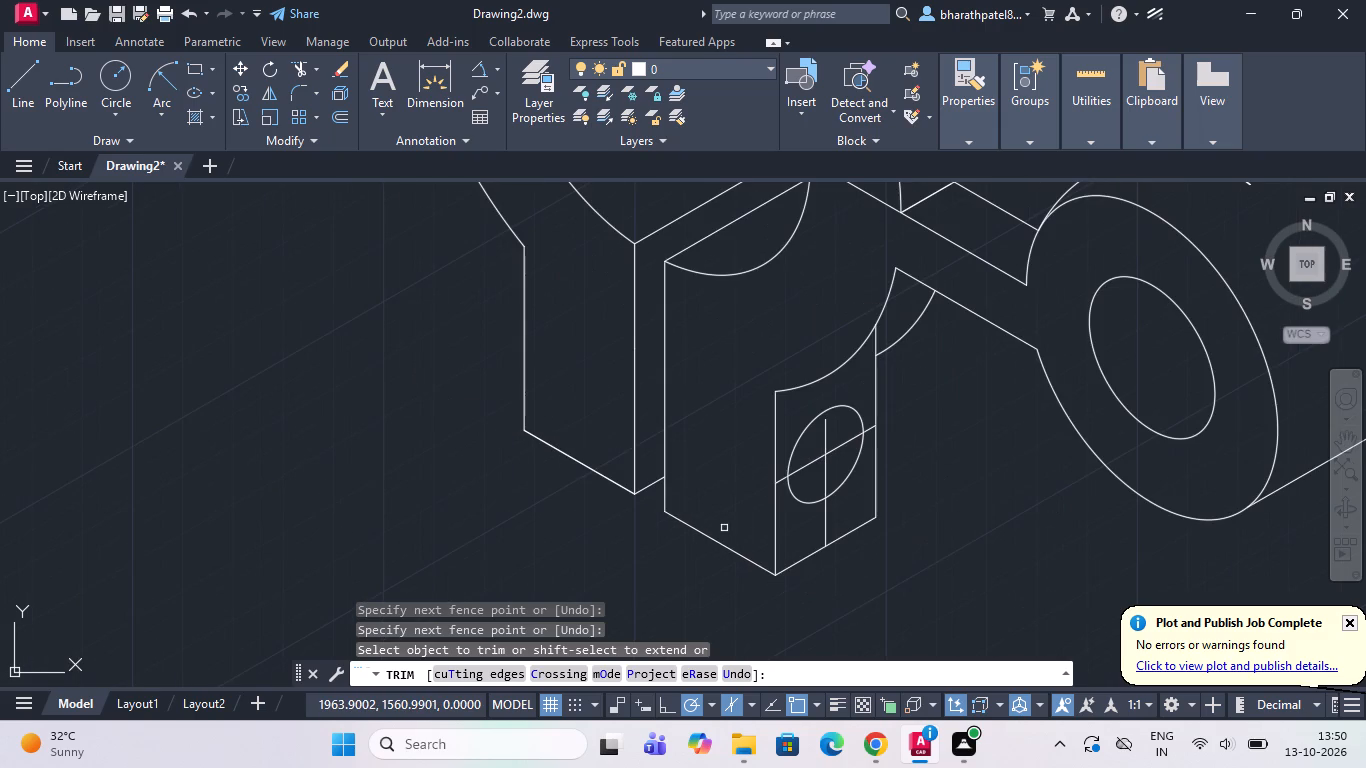
{"action": "left_click", "coordinate": [910, 329]}
Trim away the parts of the two slanted construction lines that run from the centre across the large hole.
{"action": "scroll", "coordinate": [911, 330], "scroll_direction": "down", "scroll_amount": 2}
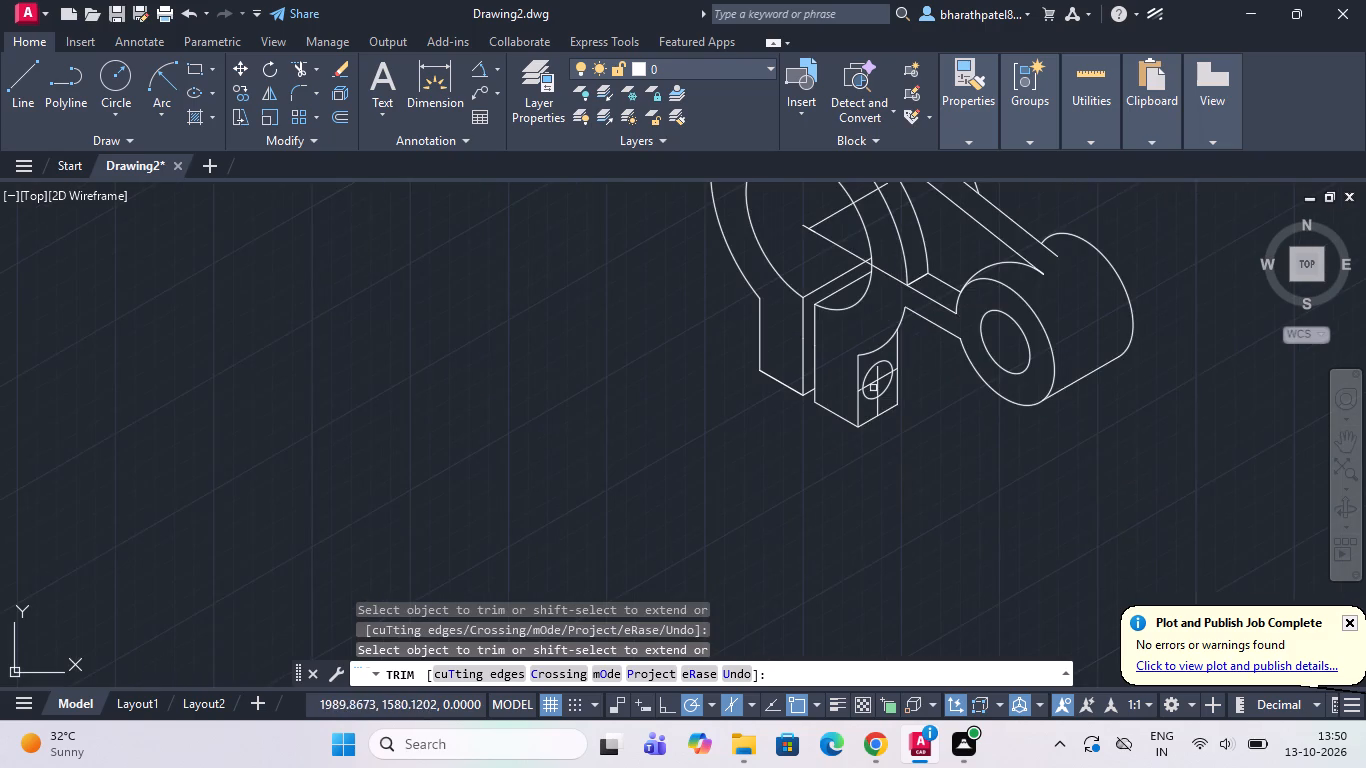
{"action": "scroll", "coordinate": [801, 456], "scroll_direction": "down", "scroll_amount": 2}
{"action": "scroll", "coordinate": [748, 440], "scroll_direction": "up", "scroll_amount": 2}
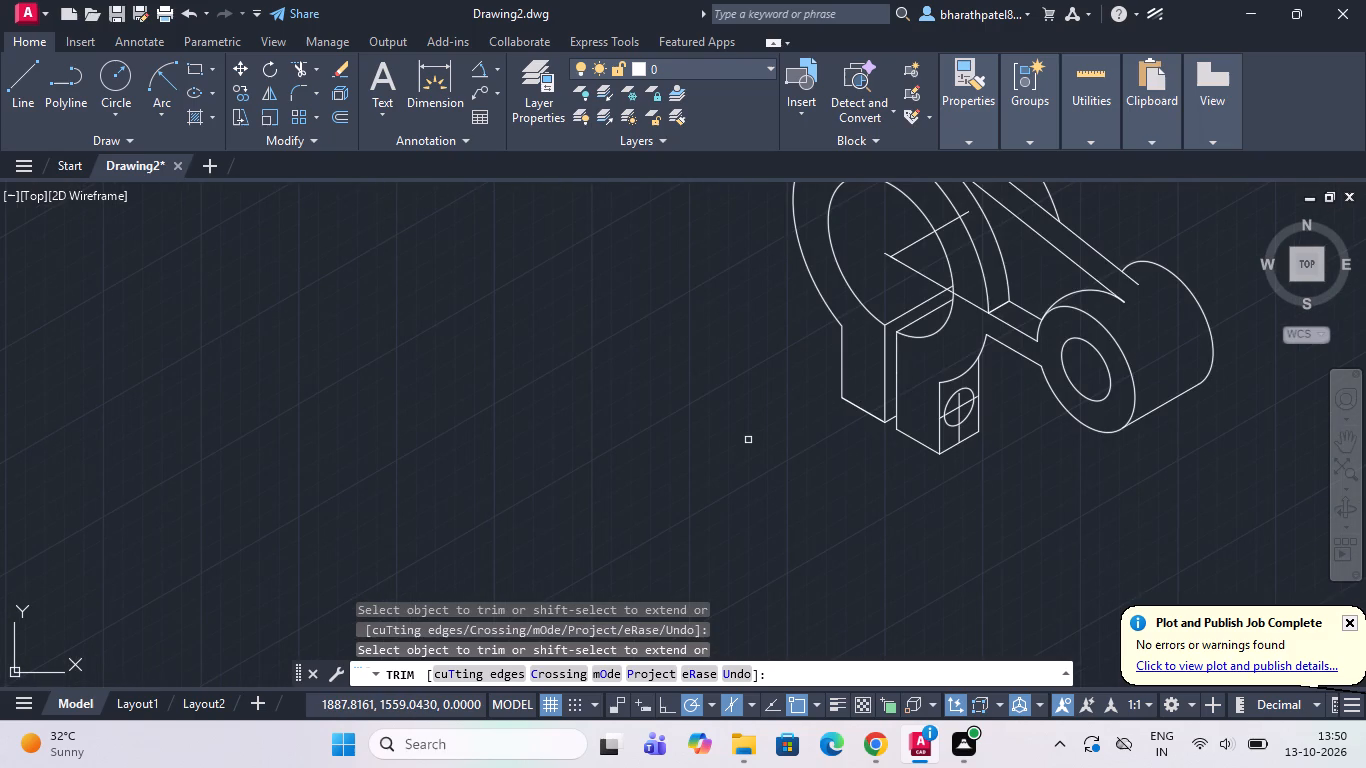
{"action": "scroll", "coordinate": [748, 440], "scroll_direction": "down", "scroll_amount": 1}
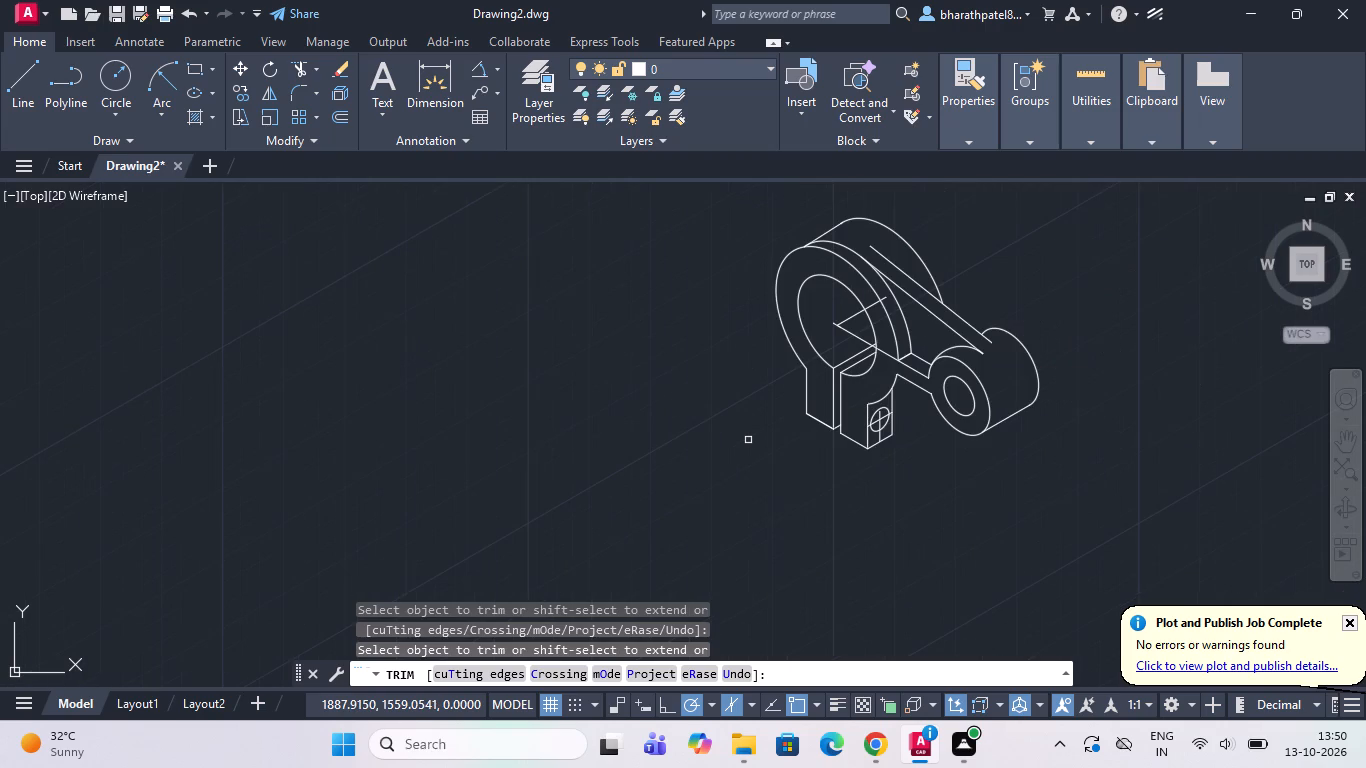
{"action": "left_click", "coordinate": [839, 325]}
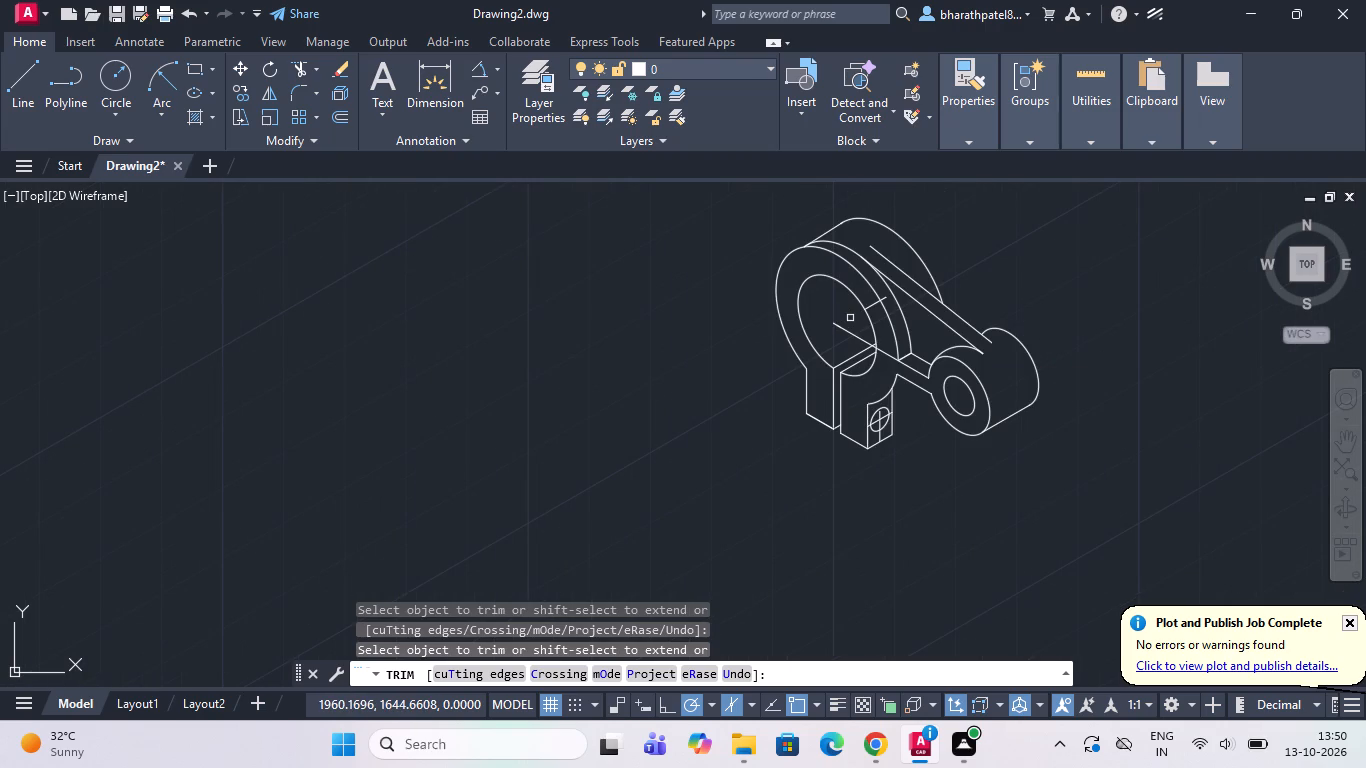
{"action": "left_click", "coordinate": [850, 318]}
{"action": "left_click", "coordinate": [846, 347]}
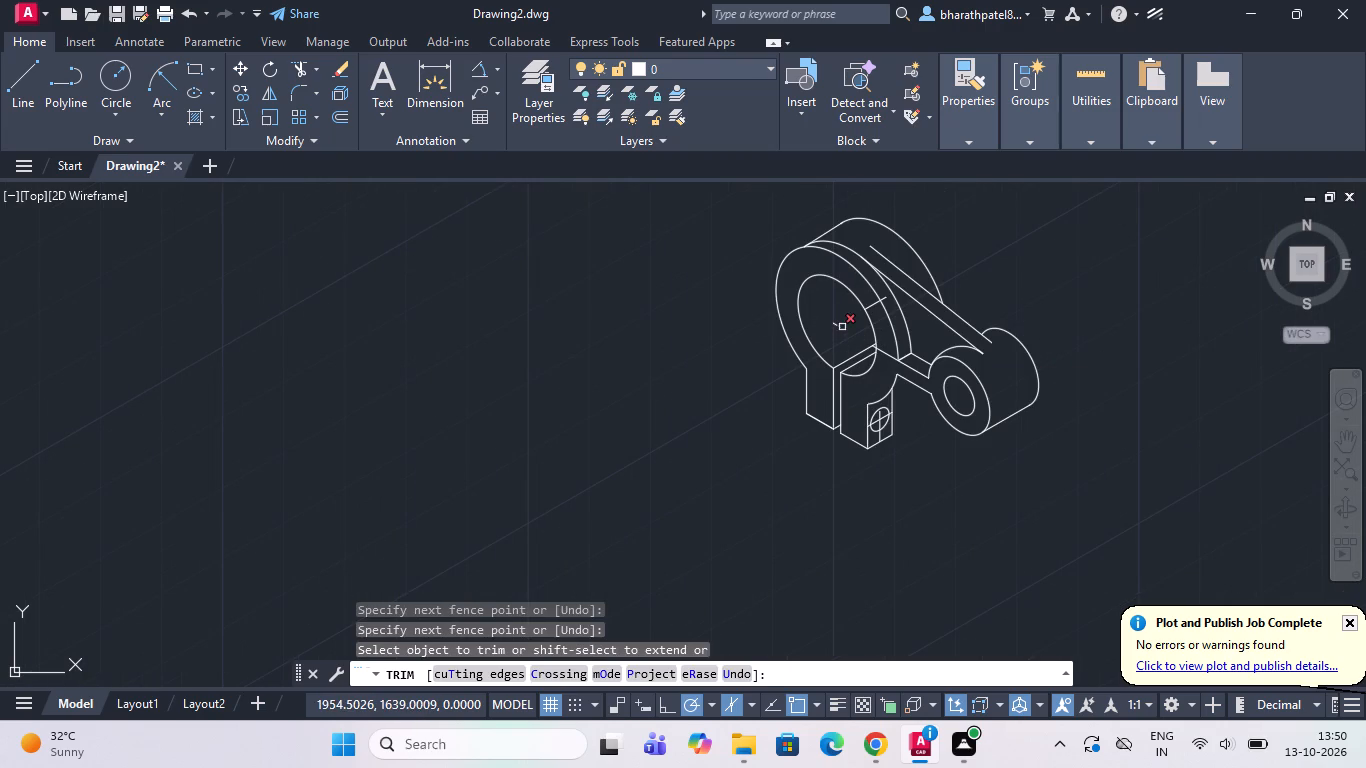
{"action": "left_click", "coordinate": [835, 326]}
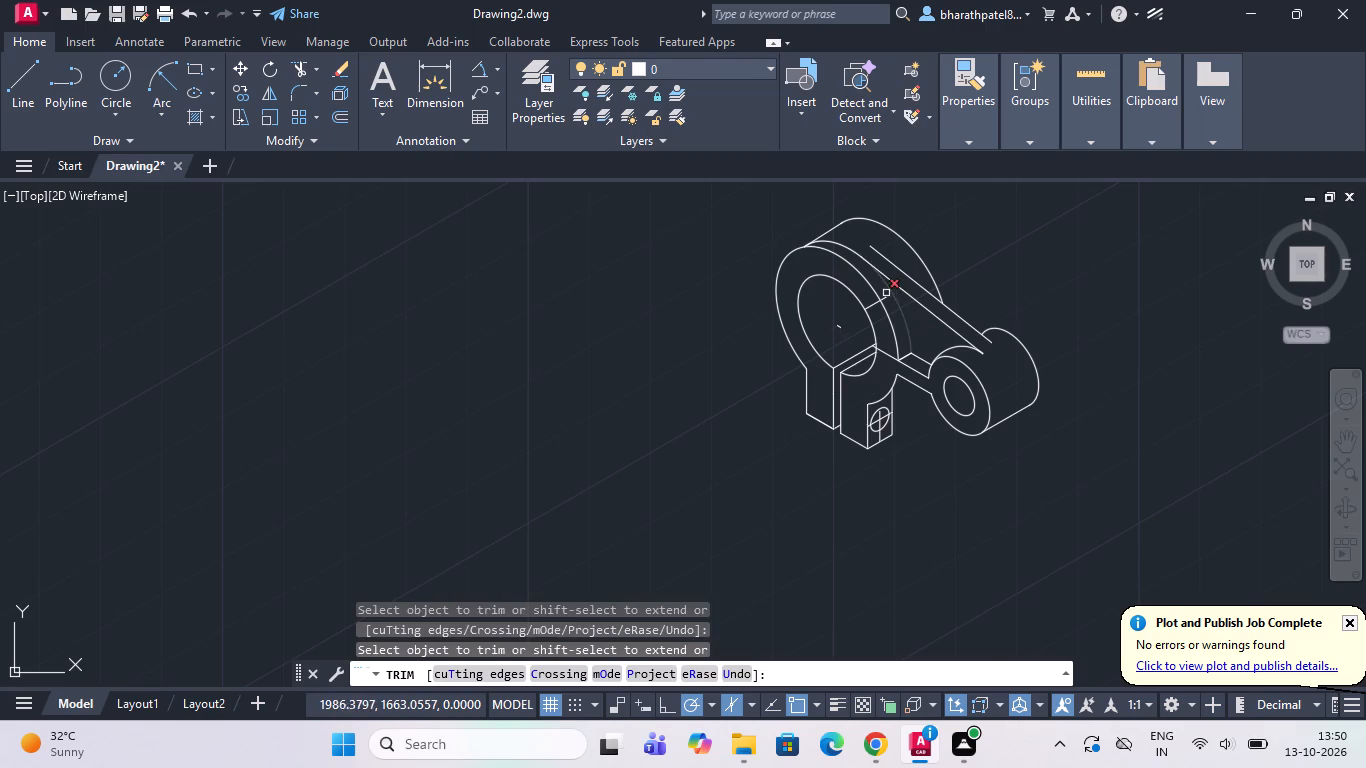
Trim the rest of the upper slanted construction line across the ring's front face and between its two outer arcs.
{"action": "scroll", "coordinate": [885, 293], "scroll_direction": "up", "scroll_amount": 3}
{"action": "left_click", "coordinate": [830, 315]}
{"action": "left_click", "coordinate": [855, 361]}
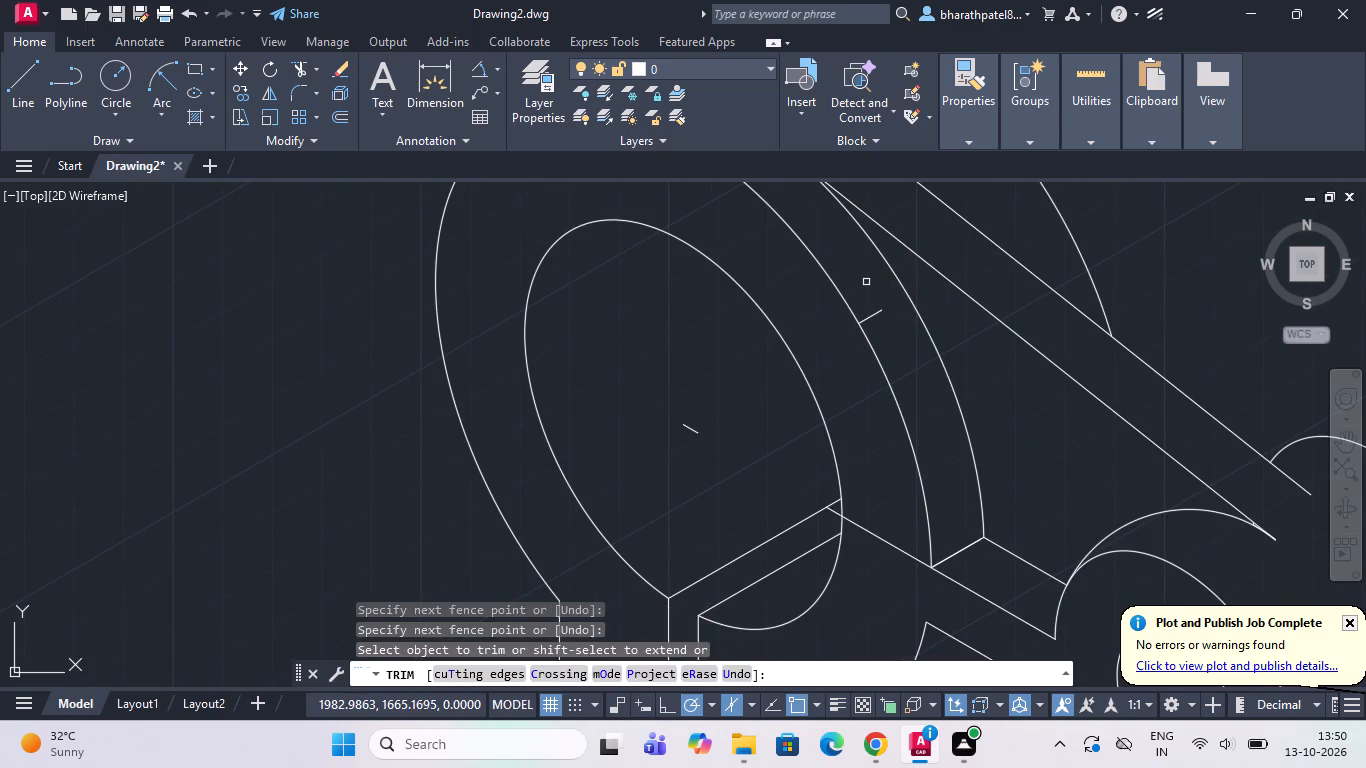
{"action": "left_click", "coordinate": [866, 282]}
{"action": "left_click", "coordinate": [878, 325]}
Trim away the short leftover stub at the centre of the large hole.
{"action": "scroll", "coordinate": [693, 466], "scroll_direction": "up", "scroll_amount": 3}
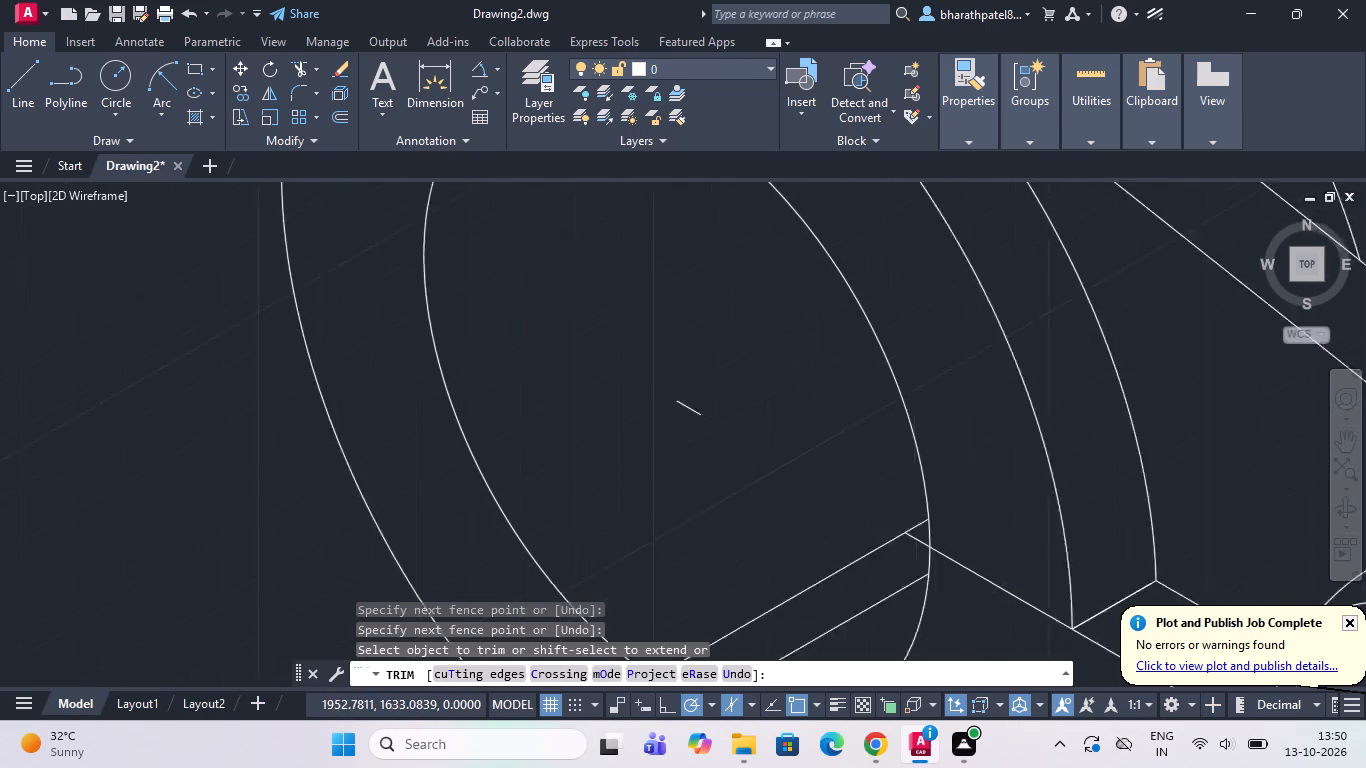
{"action": "scroll", "coordinate": [693, 466], "scroll_direction": "up", "scroll_amount": 1}
{"action": "left_click_drag", "start_coordinate": [663, 245], "coordinate": [671, 269]}
{"action": "left_click", "coordinate": [685, 369]}
Trim away the slanted line crossing the ring's front face from the large hole to the arm's lower edge.
{"action": "scroll", "coordinate": [685, 354], "scroll_direction": "down", "scroll_amount": 3}
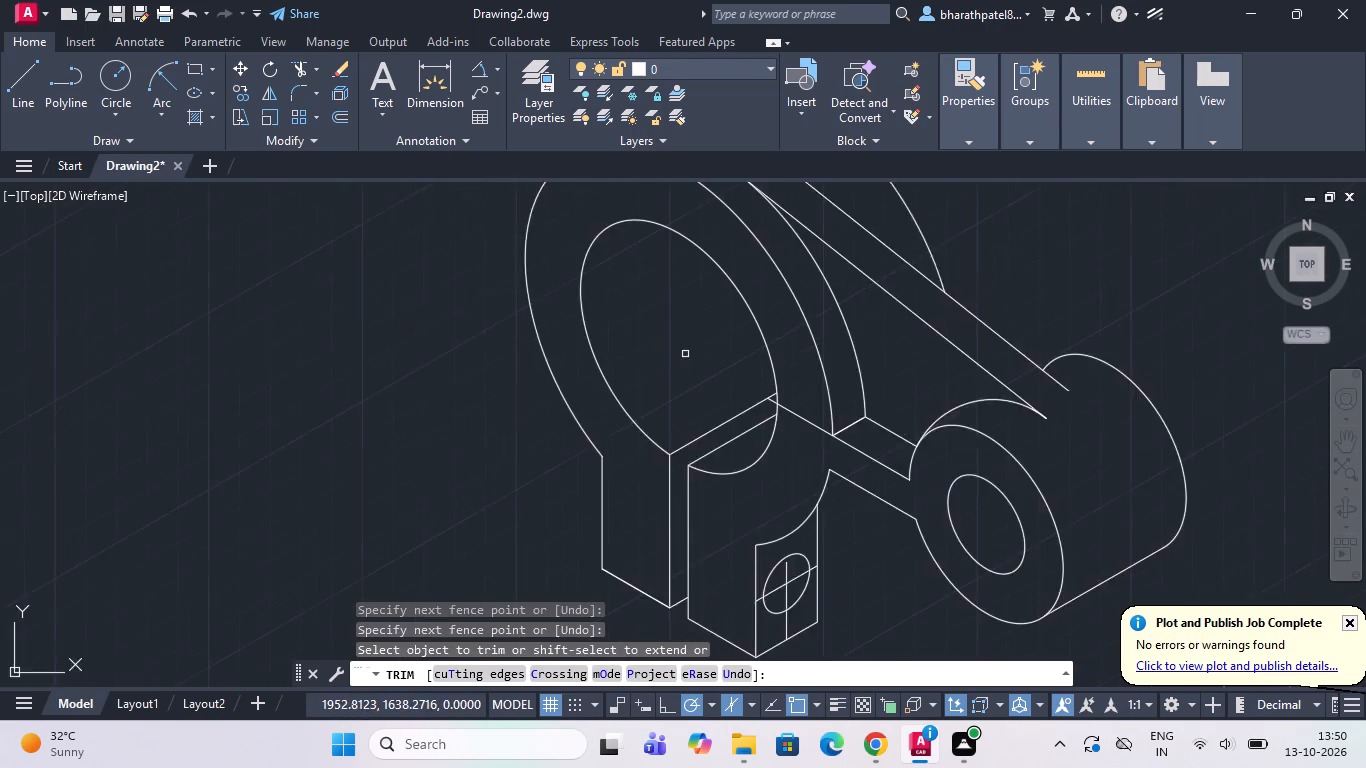
{"action": "scroll", "coordinate": [685, 354], "scroll_direction": "down", "scroll_amount": 3}
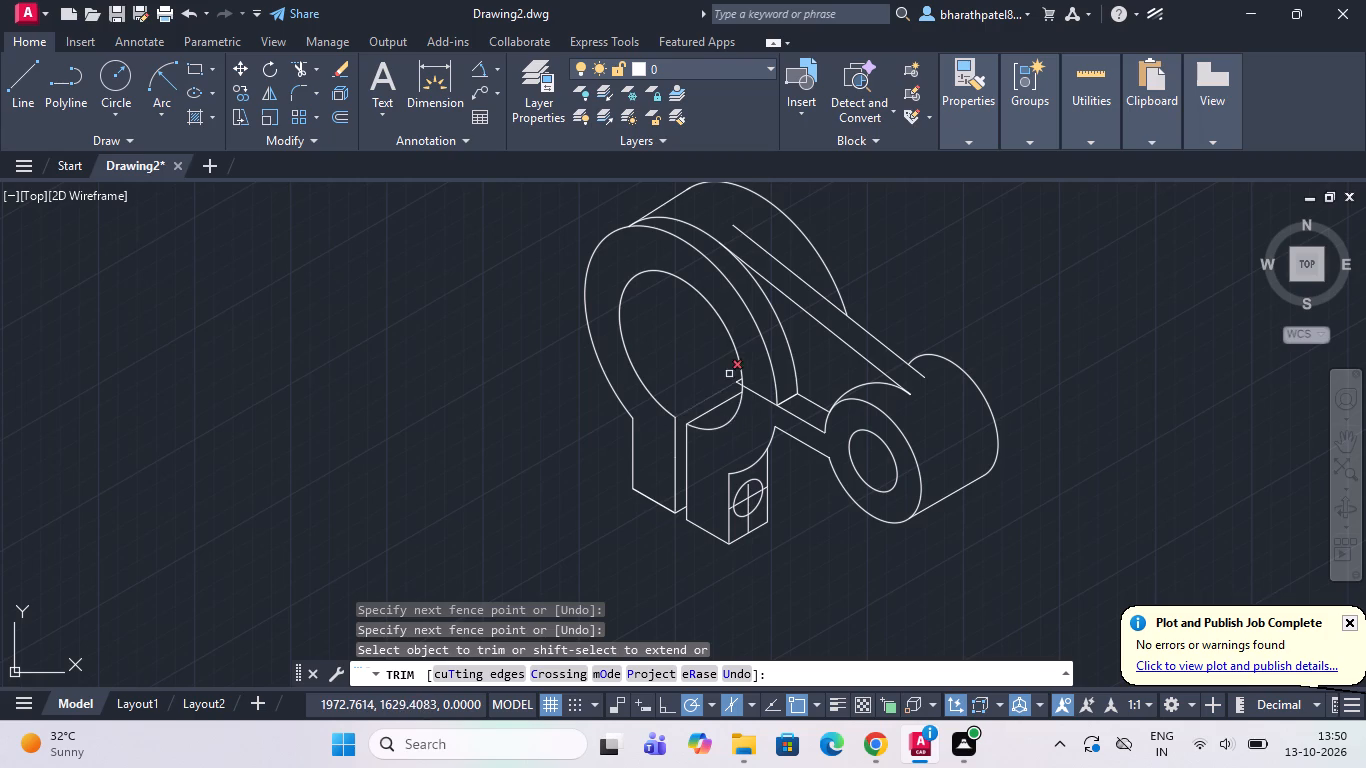
{"action": "scroll", "coordinate": [731, 372], "scroll_direction": "up", "scroll_amount": 3}
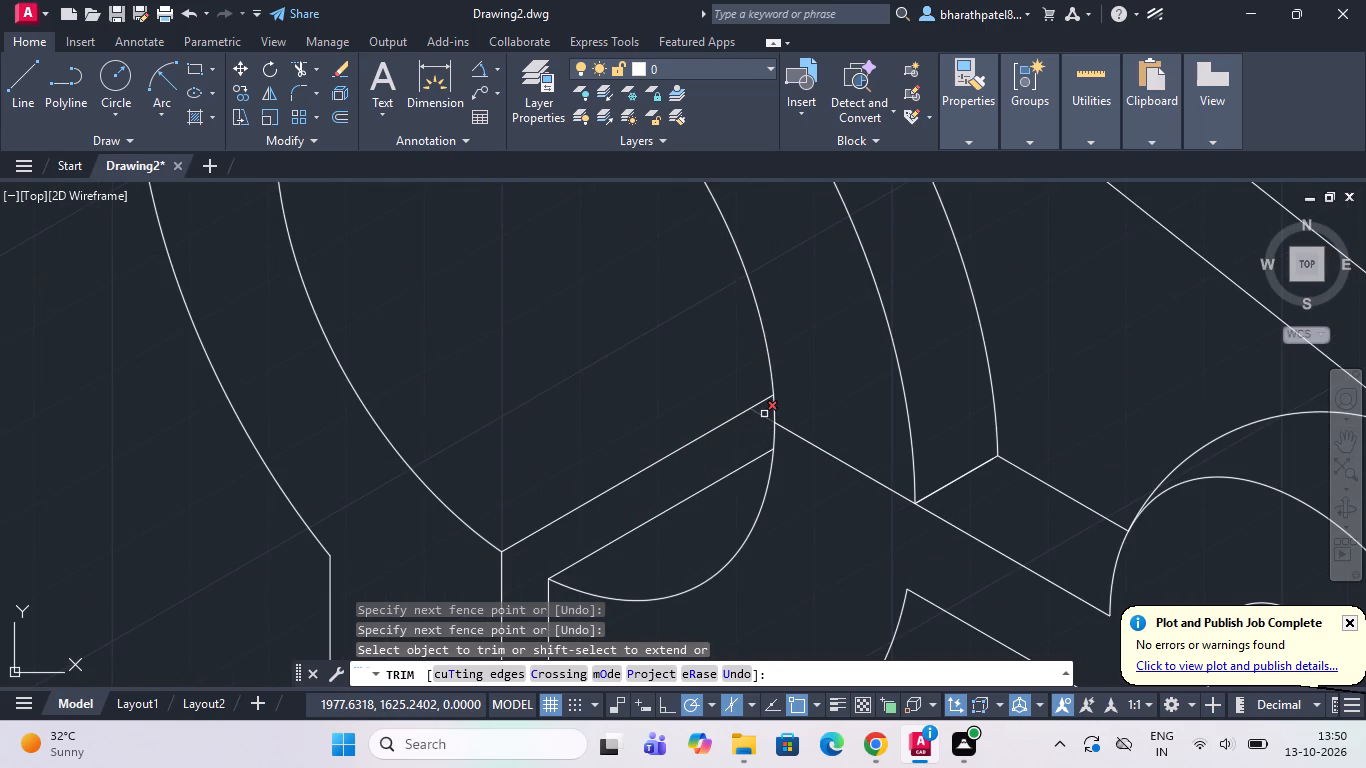
{"action": "left_click", "coordinate": [764, 414]}
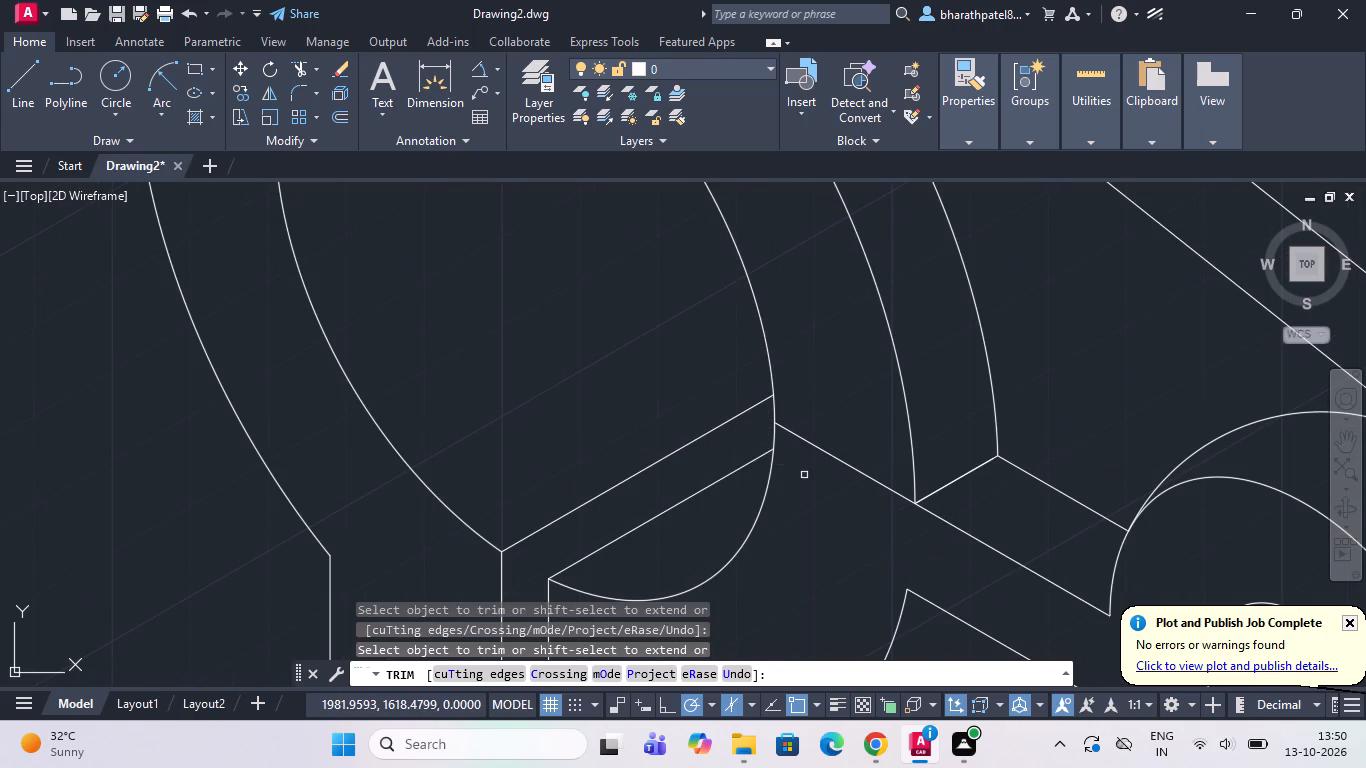
{"action": "left_click", "coordinate": [827, 455]}
{"action": "scroll", "coordinate": [832, 470], "scroll_direction": "down", "scroll_amount": 3}
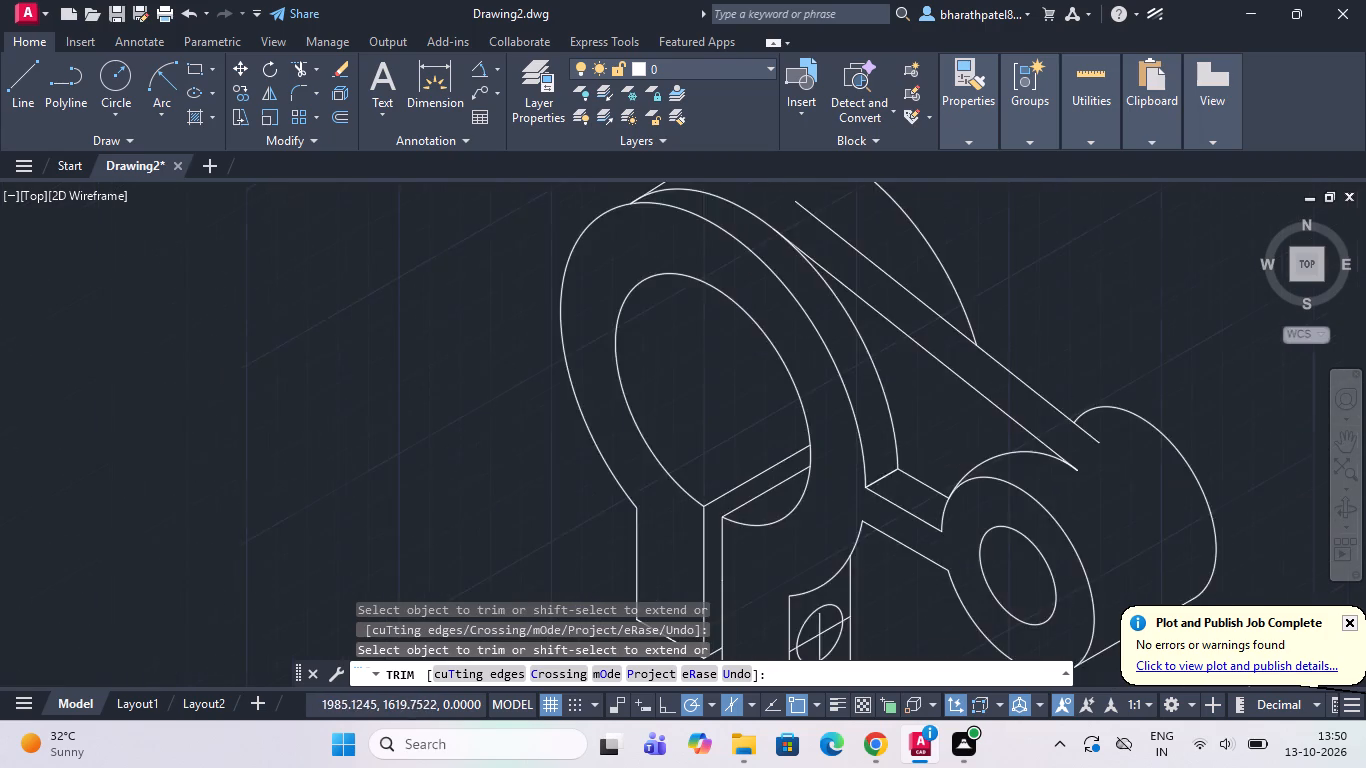
{"action": "scroll", "coordinate": [835, 478], "scroll_direction": "down", "scroll_amount": 2}
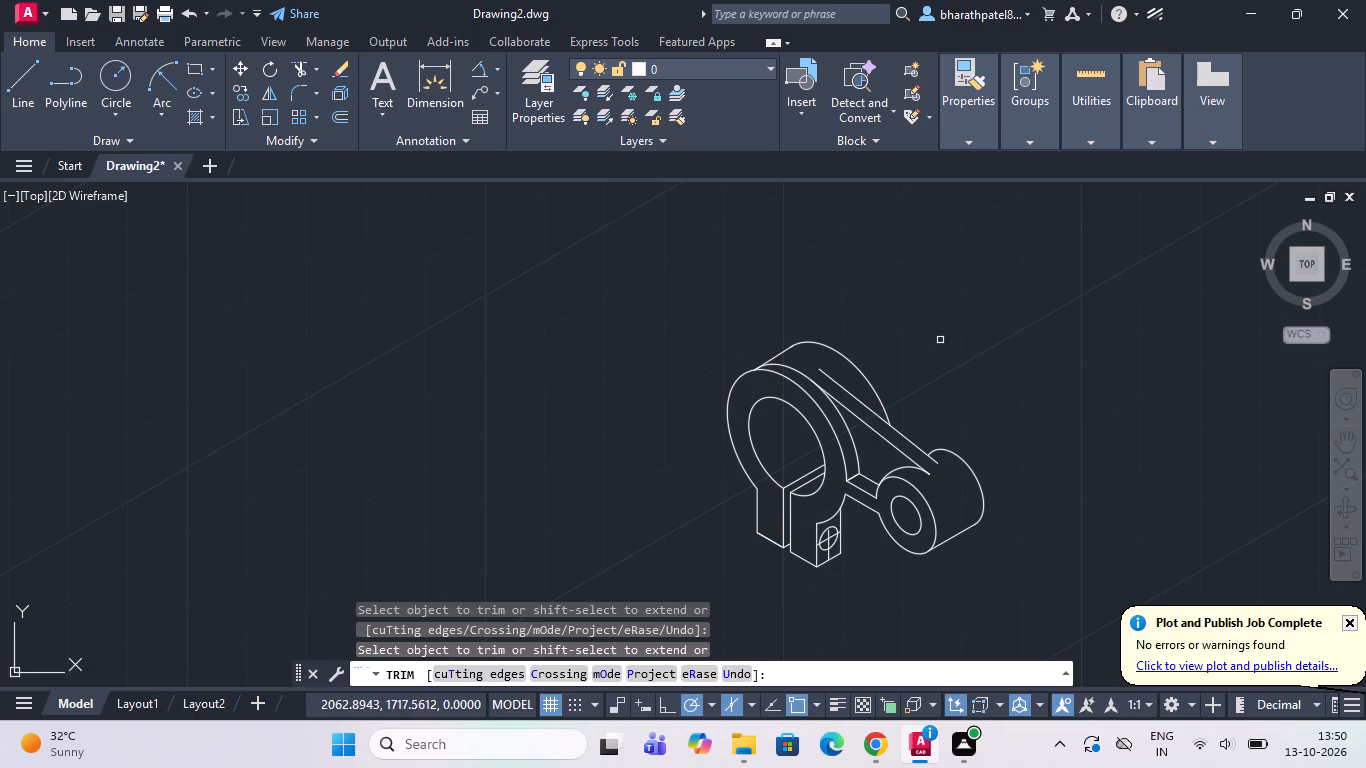
{"action": "scroll", "coordinate": [916, 336], "scroll_direction": "down", "scroll_amount": 1}
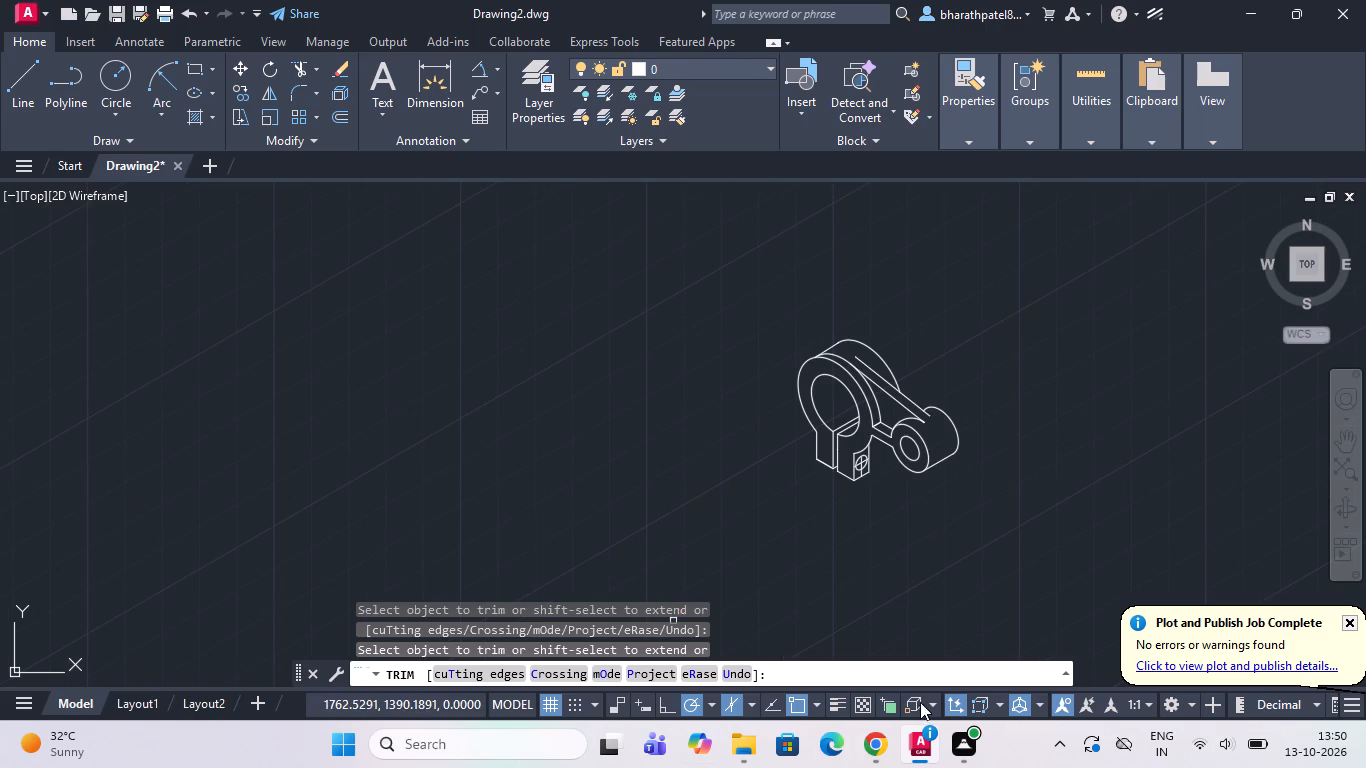
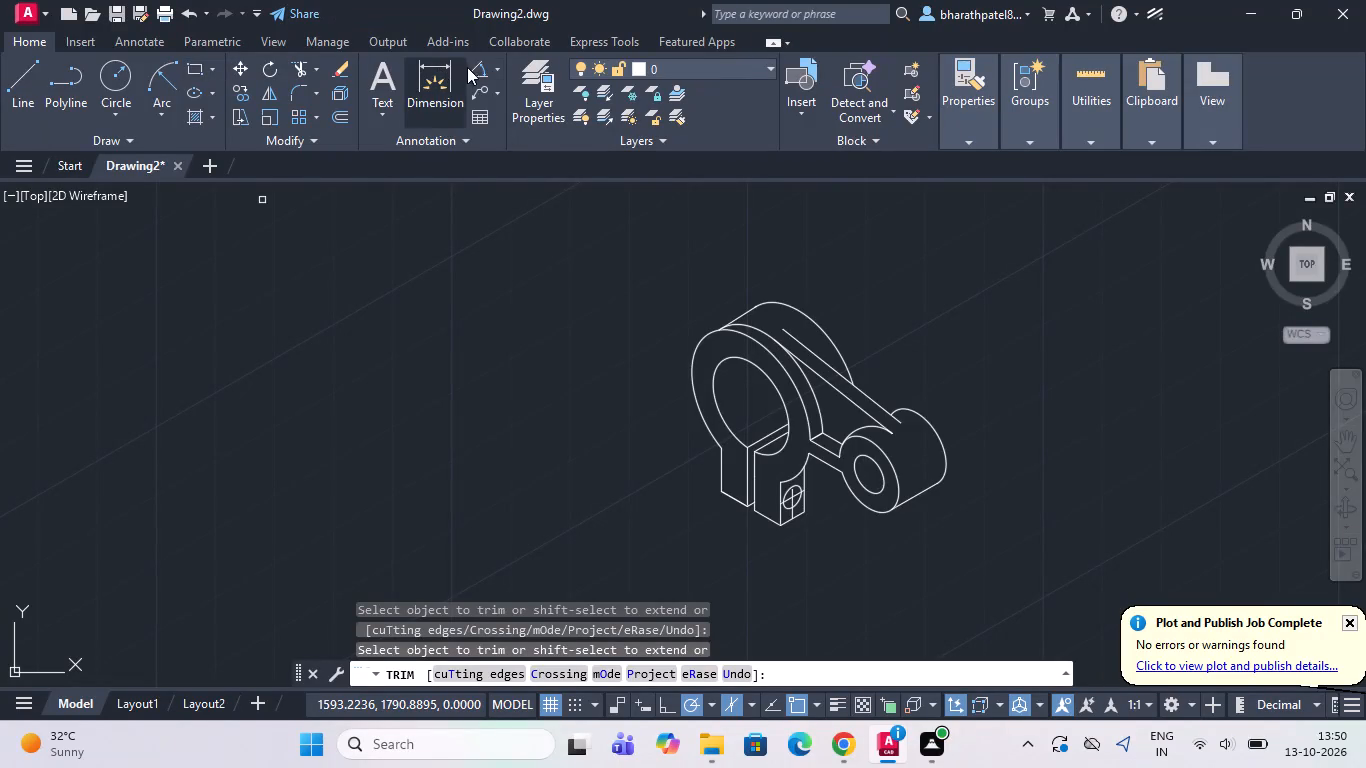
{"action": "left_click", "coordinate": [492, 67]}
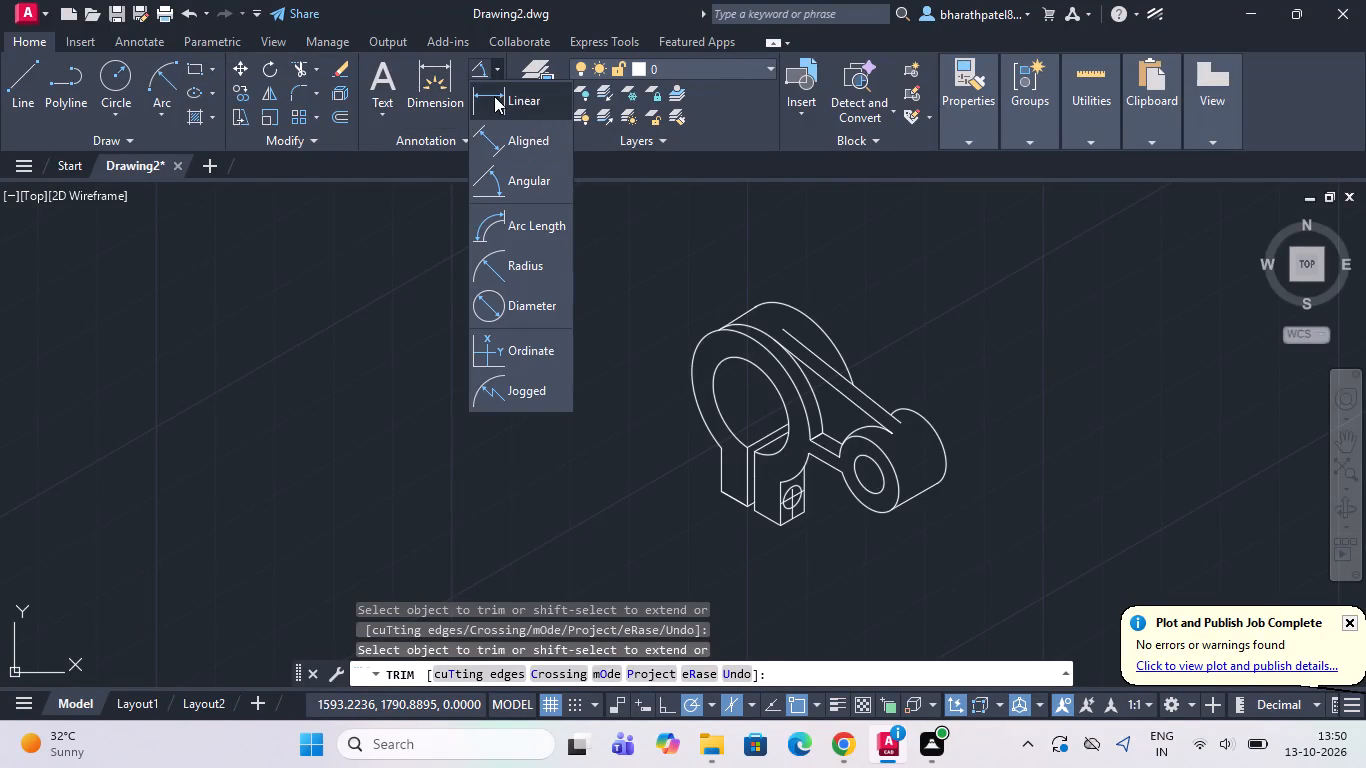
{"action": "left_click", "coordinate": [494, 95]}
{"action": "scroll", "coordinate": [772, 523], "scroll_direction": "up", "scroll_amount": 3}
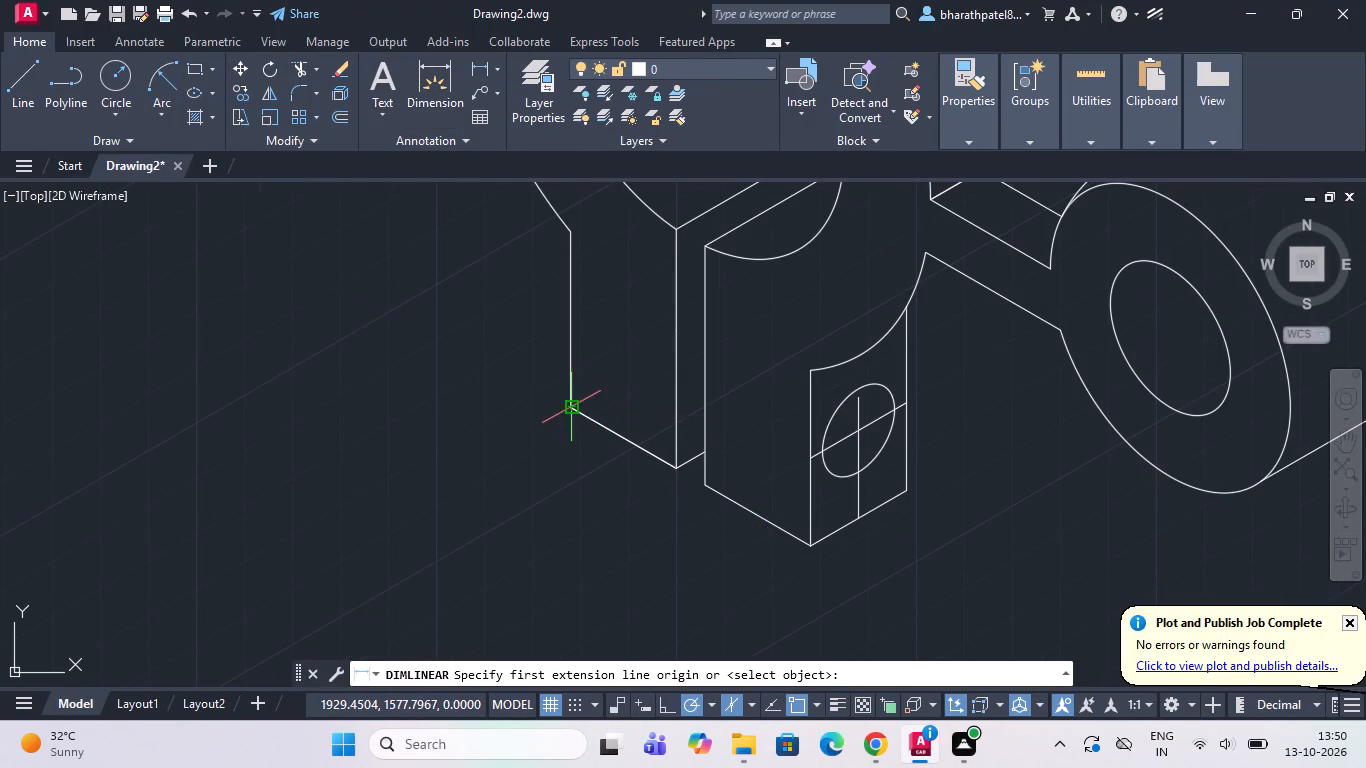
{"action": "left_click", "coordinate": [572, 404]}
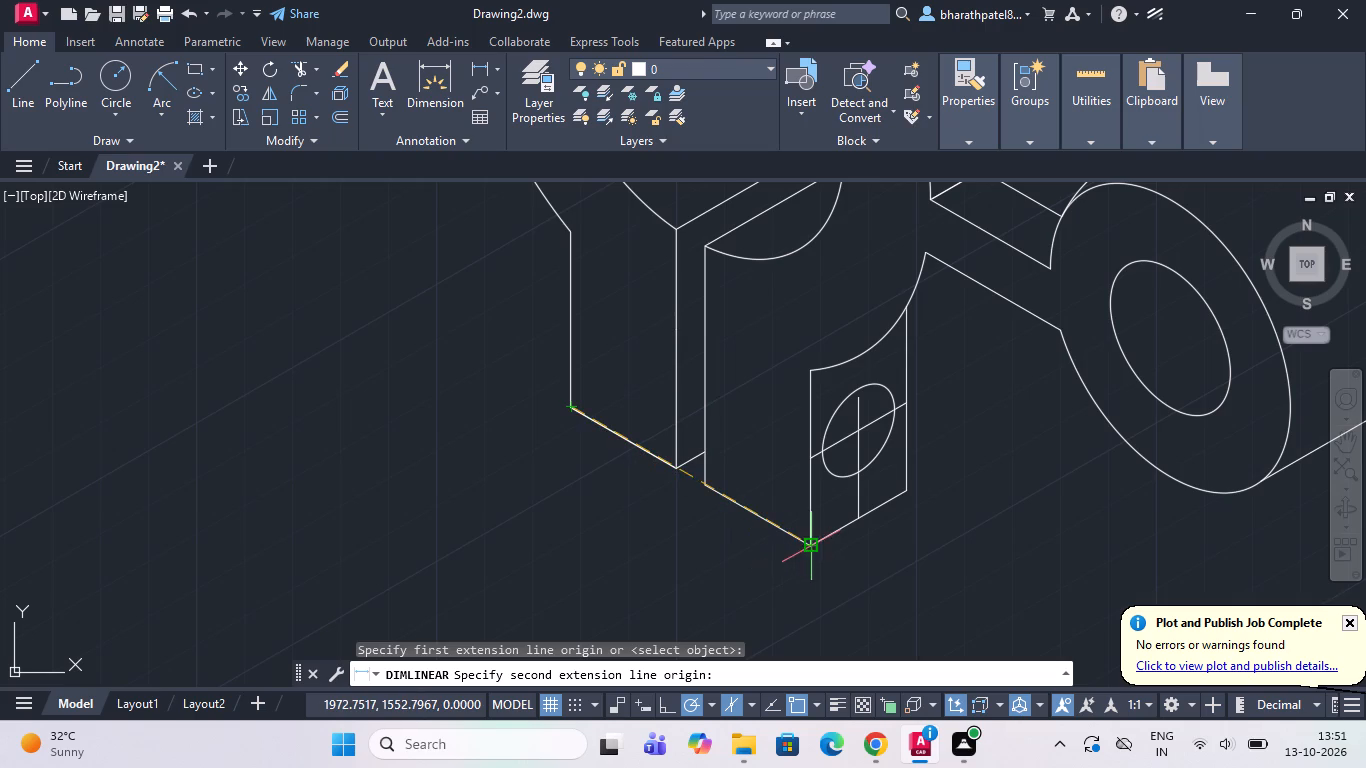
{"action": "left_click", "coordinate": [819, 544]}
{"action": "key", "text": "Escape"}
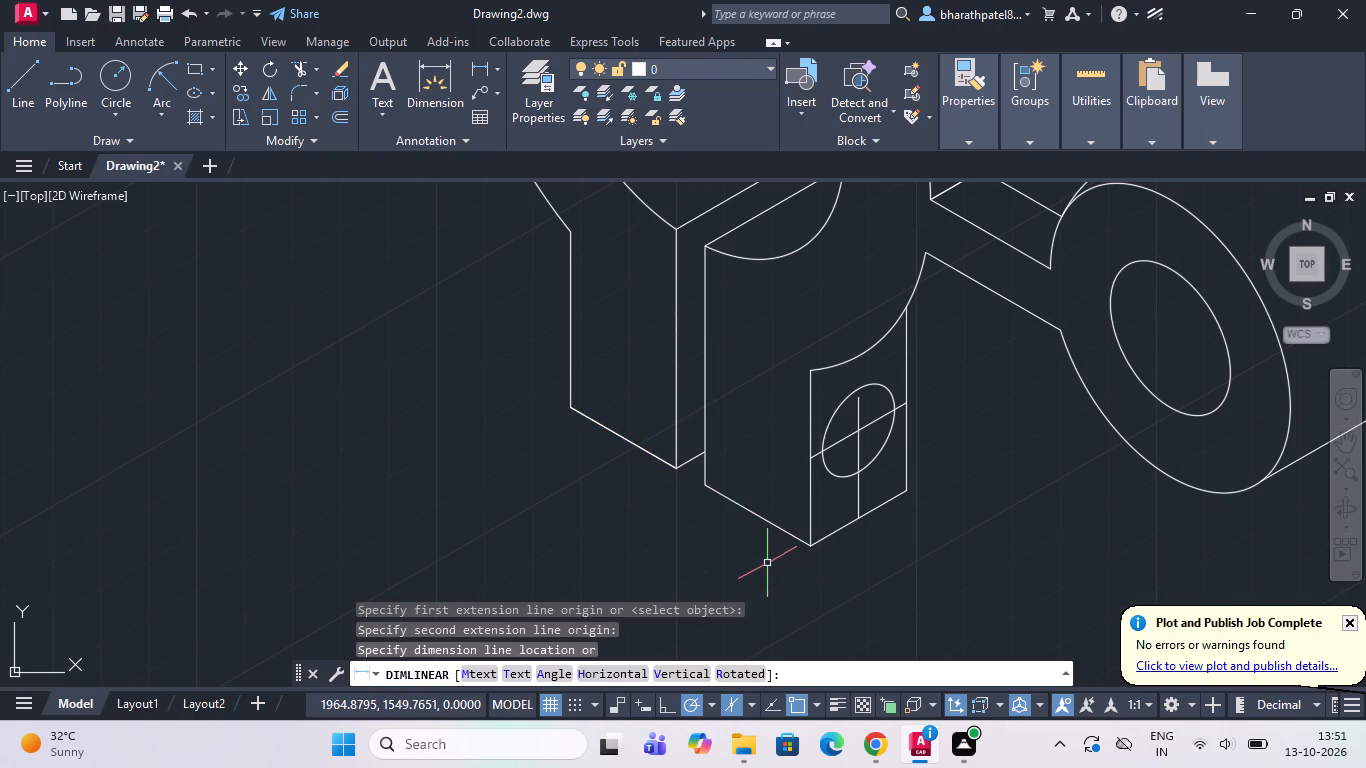
Add an aligned dimension along the front bottom edge spanning both clamp lugs, from outer corner to outer corner, placed below the figure.
{"action": "left_click", "coordinate": [491, 64]}
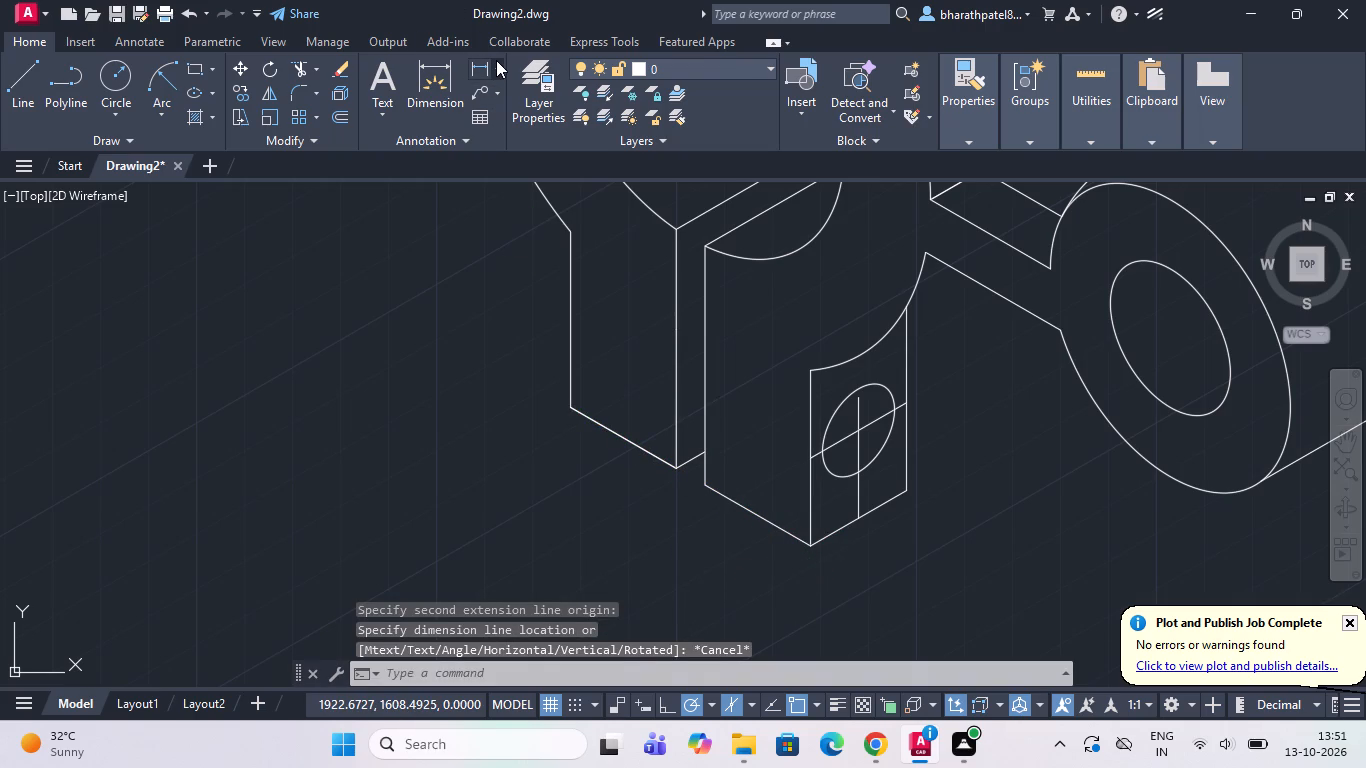
{"action": "left_click", "coordinate": [496, 60]}
{"action": "left_click", "coordinate": [502, 142]}
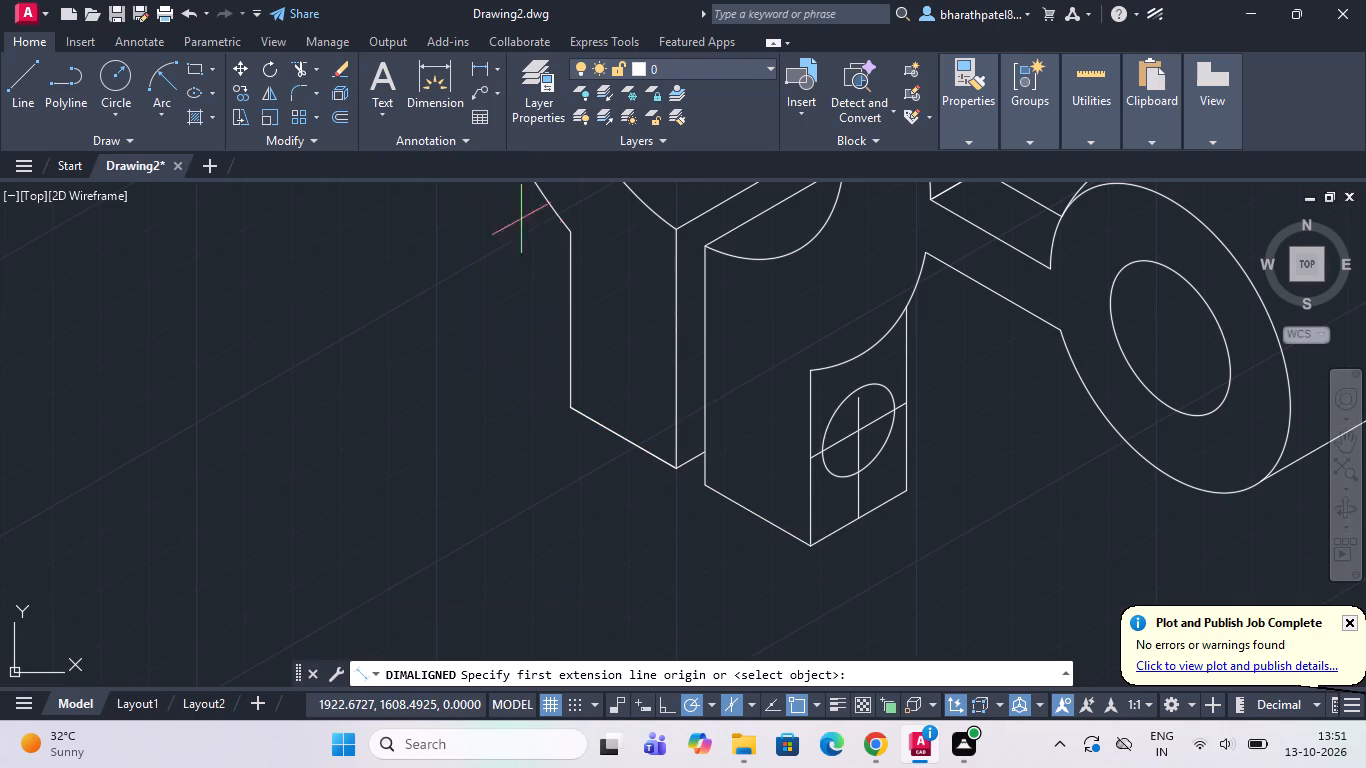
{"action": "left_click", "coordinate": [570, 398]}
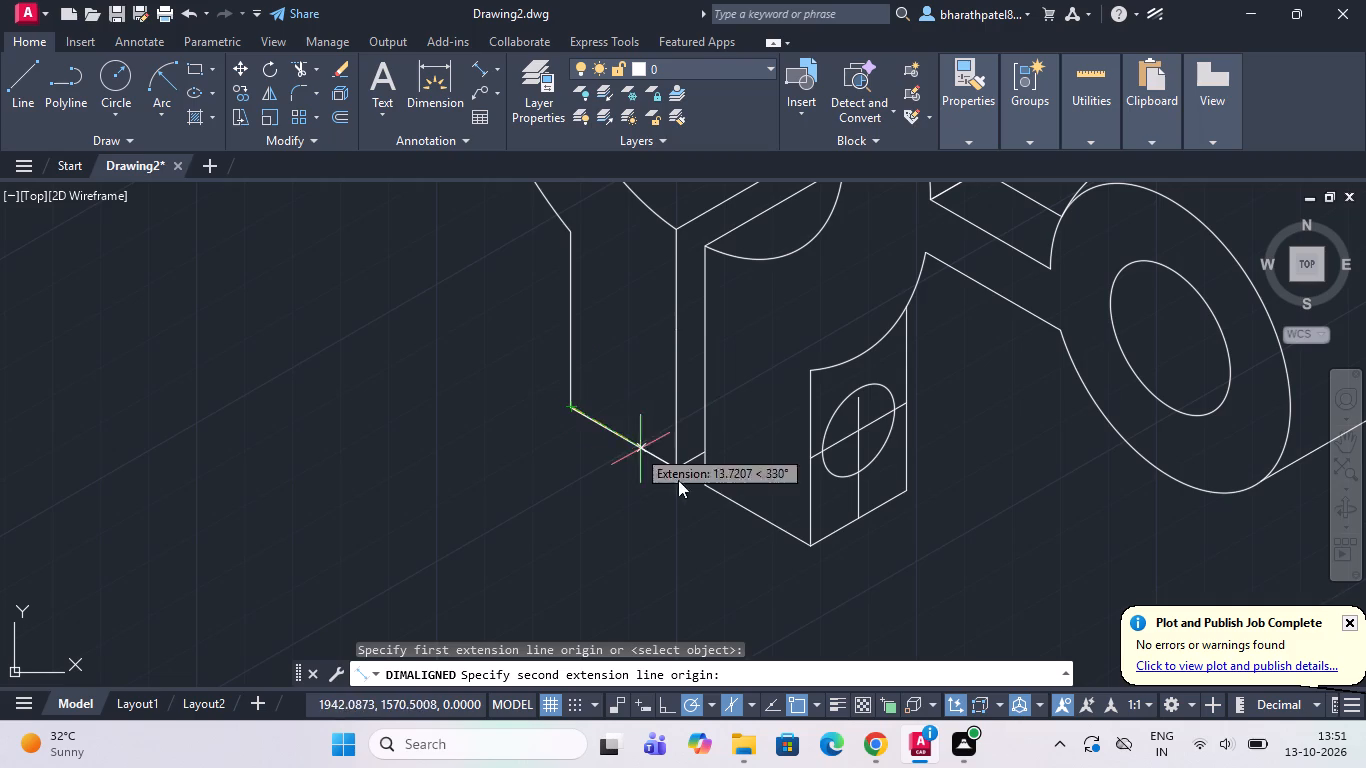
{"action": "left_click", "coordinate": [816, 546]}
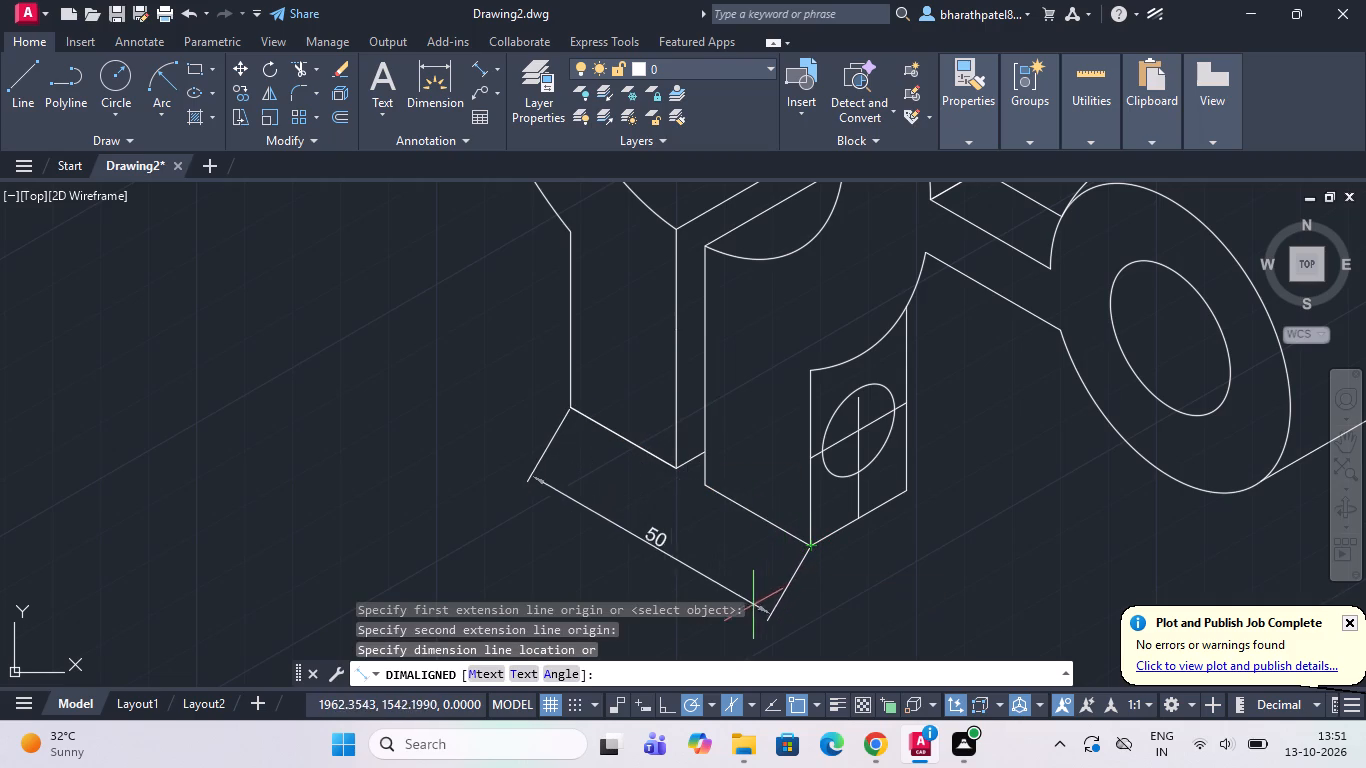
{"action": "scroll", "coordinate": [751, 549], "scroll_direction": "down", "scroll_amount": 2}
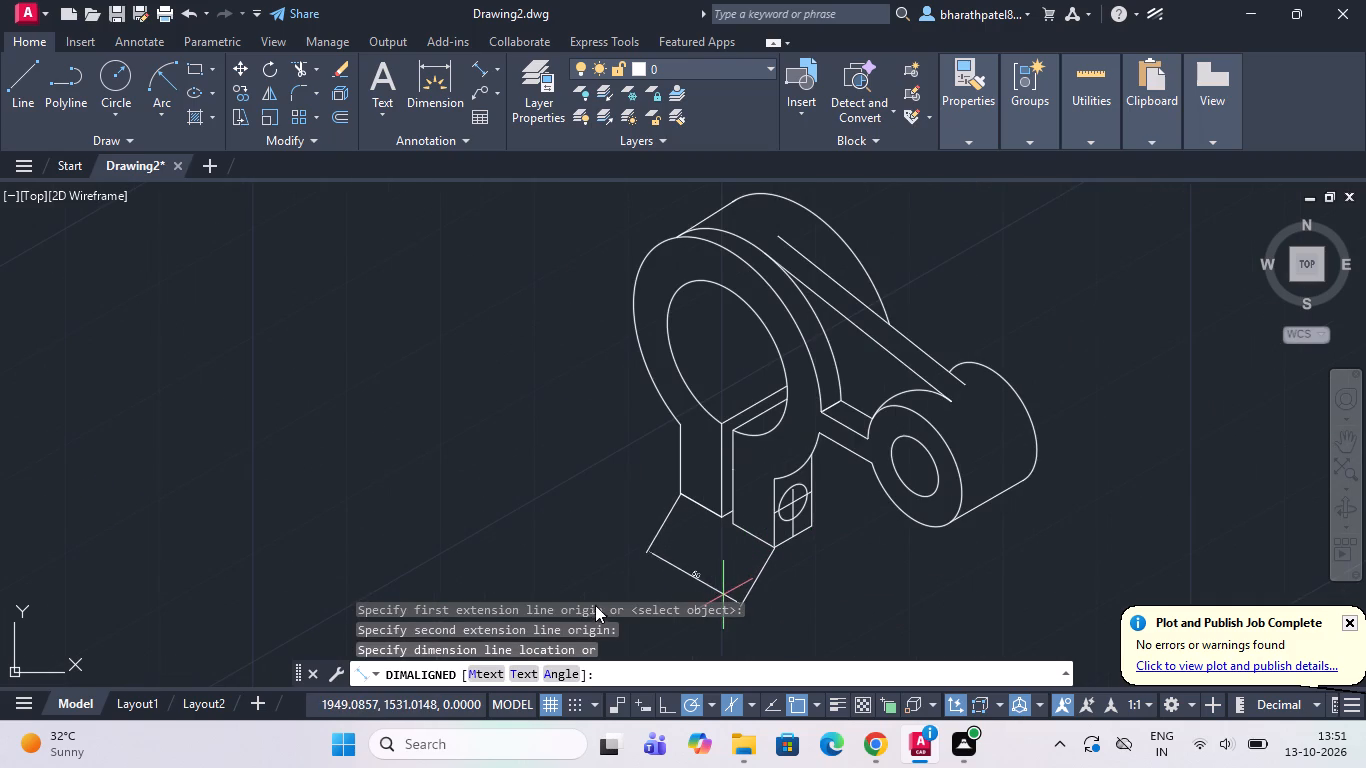
{"action": "left_click", "coordinate": [644, 535]}
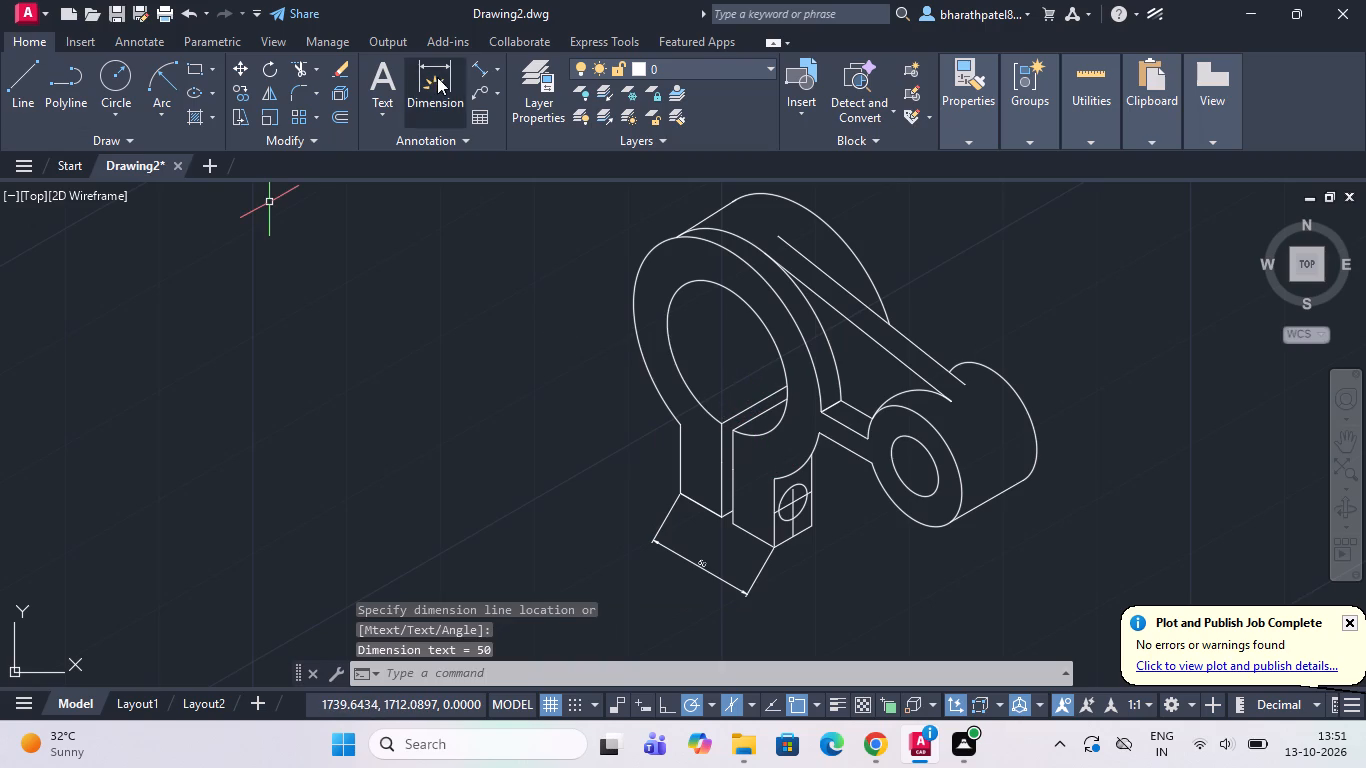
Add an aligned dimension from the lug's lowest corner to the foot of the small hole's vertical centreline, placed below the lug.
{"action": "left_click", "coordinate": [487, 63]}
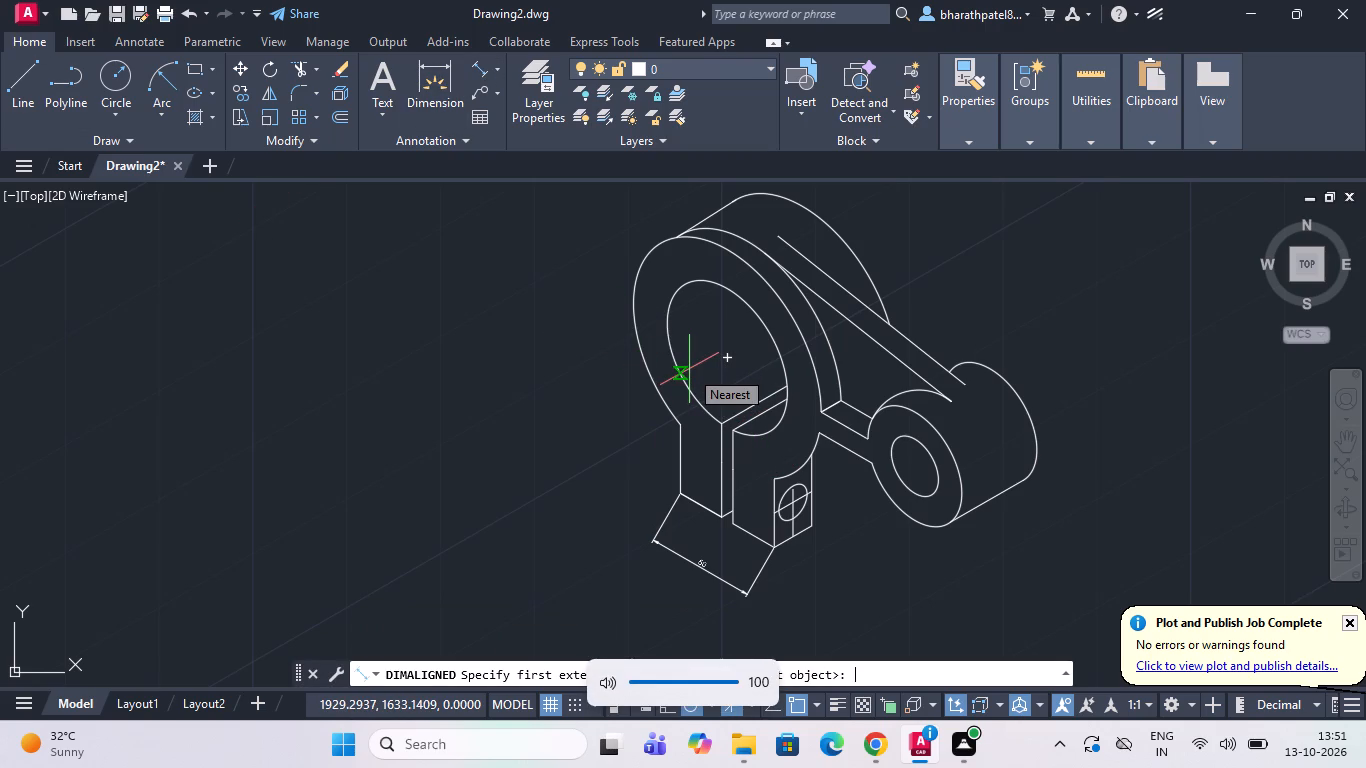
{"action": "scroll", "coordinate": [730, 366], "scroll_direction": "down", "scroll_amount": 2}
{"action": "scroll", "coordinate": [758, 453], "scroll_direction": "up", "scroll_amount": 1}
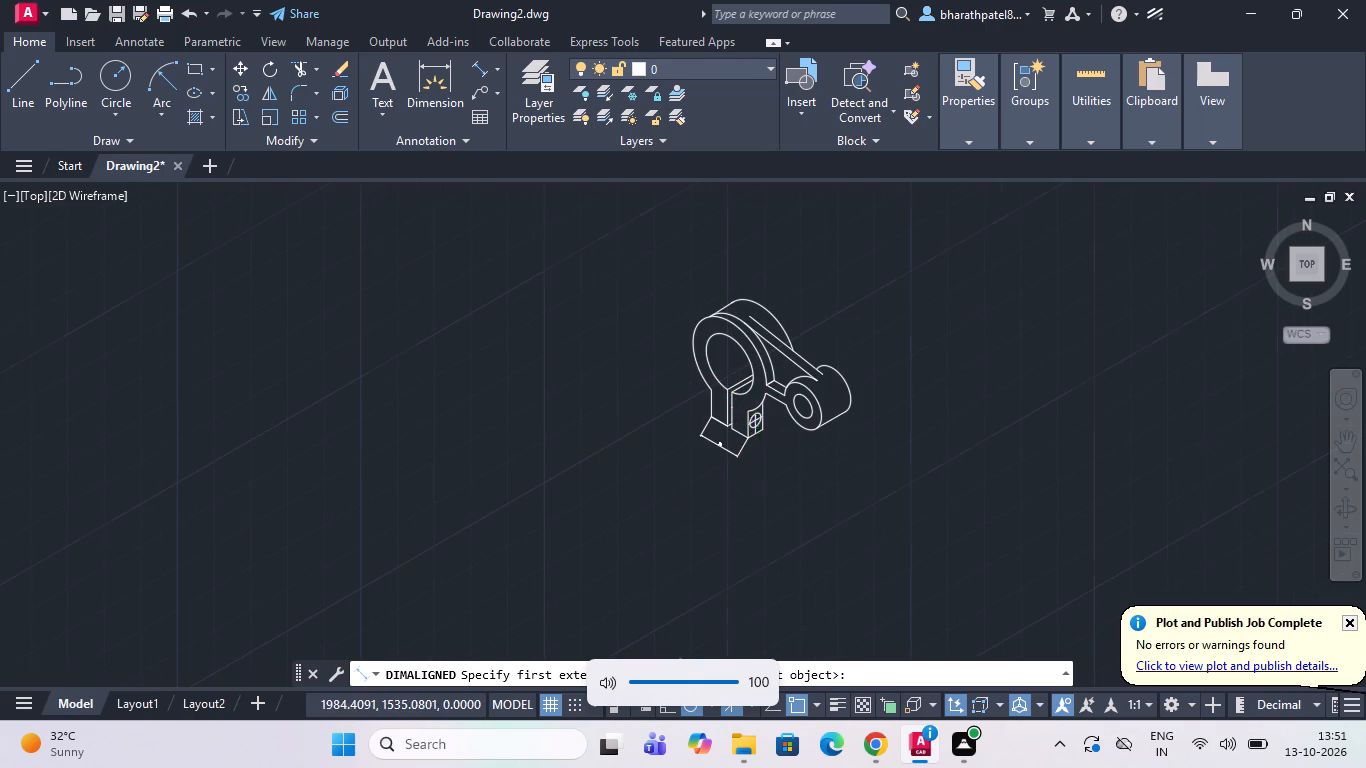
{"action": "scroll", "coordinate": [758, 453], "scroll_direction": "up", "scroll_amount": 2}
{"action": "scroll", "coordinate": [758, 453], "scroll_direction": "down", "scroll_amount": 3}
{"action": "scroll", "coordinate": [782, 376], "scroll_direction": "up", "scroll_amount": 2}
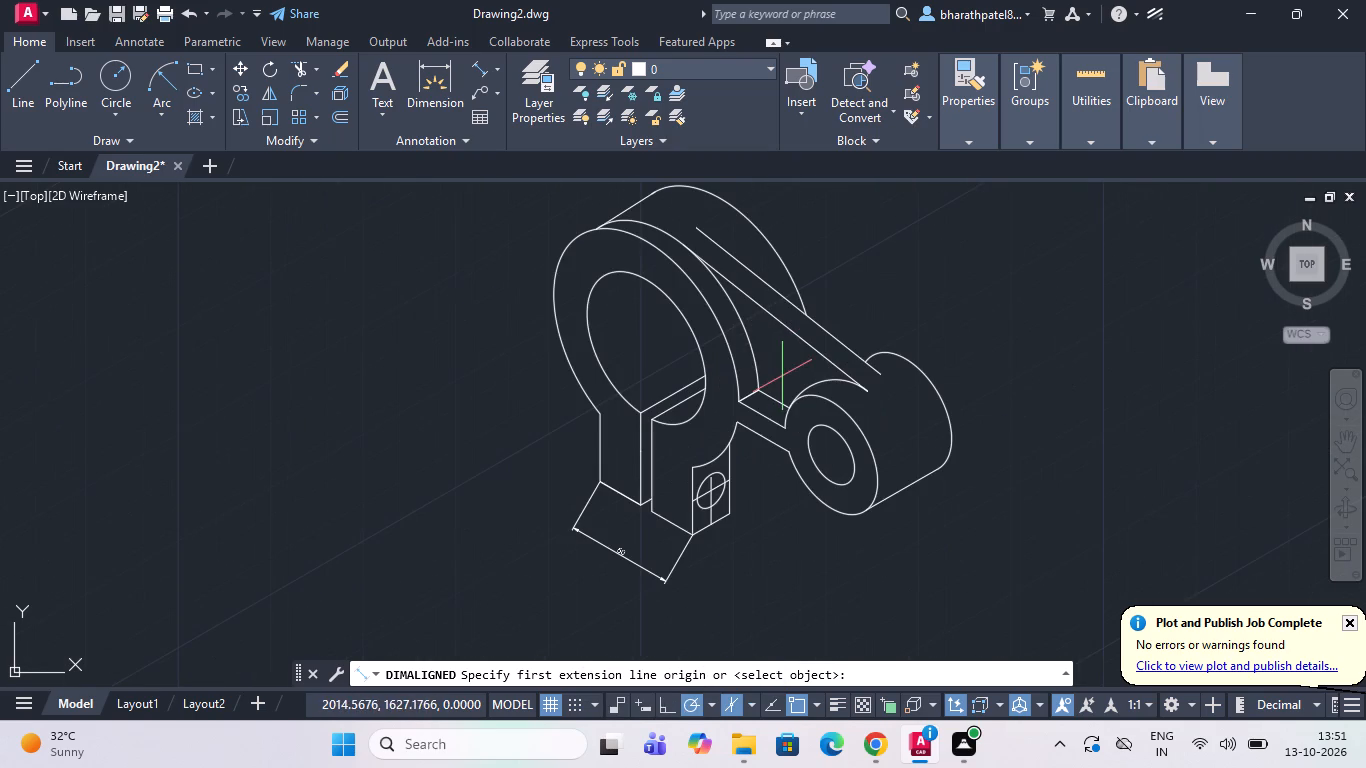
{"action": "scroll", "coordinate": [733, 496], "scroll_direction": "up", "scroll_amount": 3}
{"action": "scroll", "coordinate": [732, 496], "scroll_direction": "down", "scroll_amount": 1}
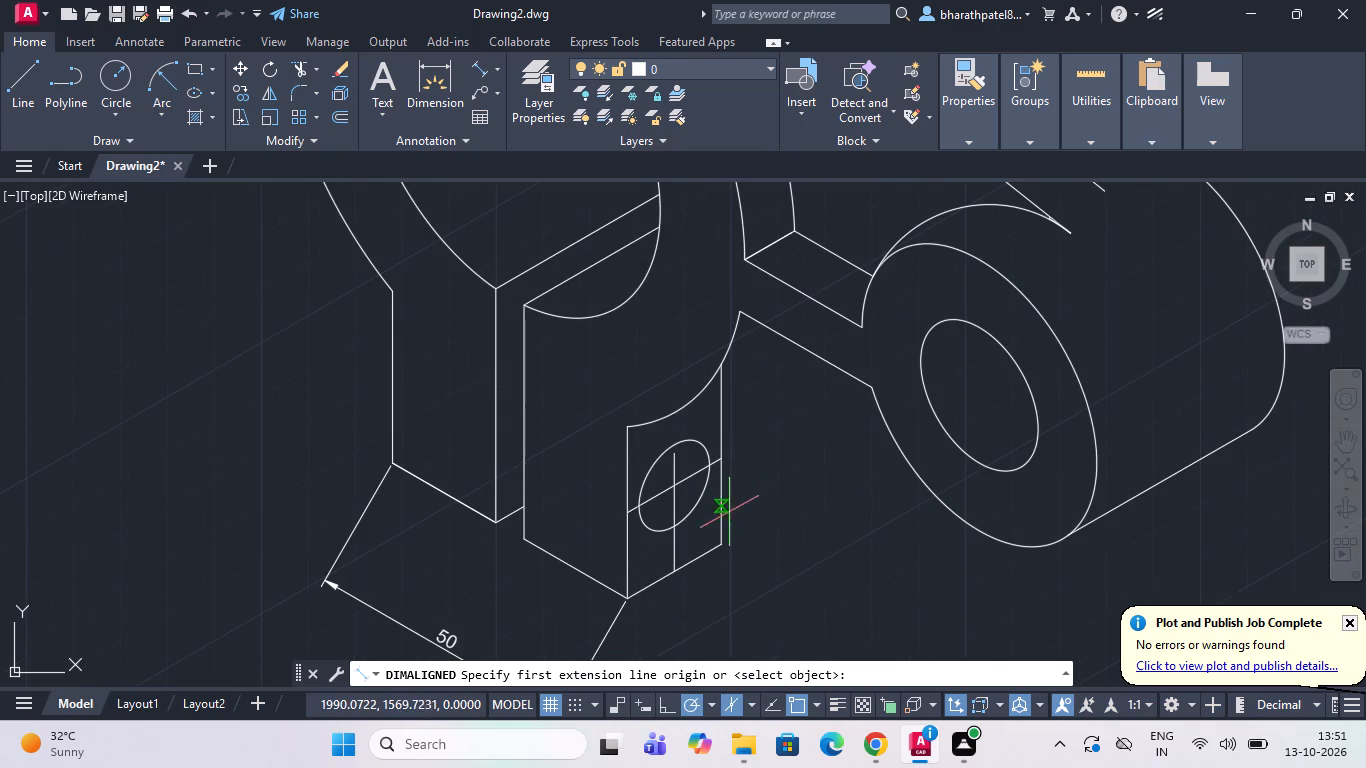
{"action": "scroll", "coordinate": [725, 561], "scroll_direction": "up", "scroll_amount": 1}
{"action": "scroll", "coordinate": [725, 561], "scroll_direction": "down", "scroll_amount": 1}
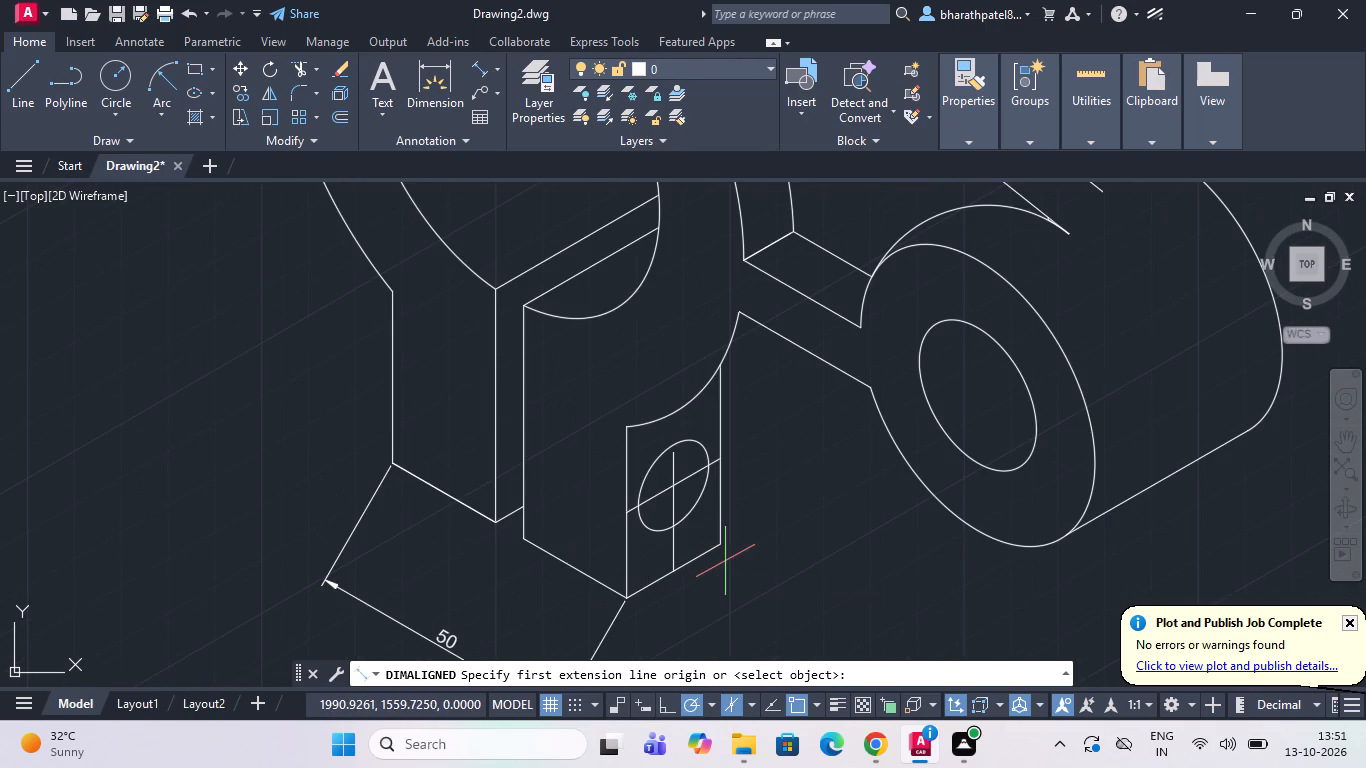
{"action": "scroll", "coordinate": [658, 620], "scroll_direction": "up", "scroll_amount": 2}
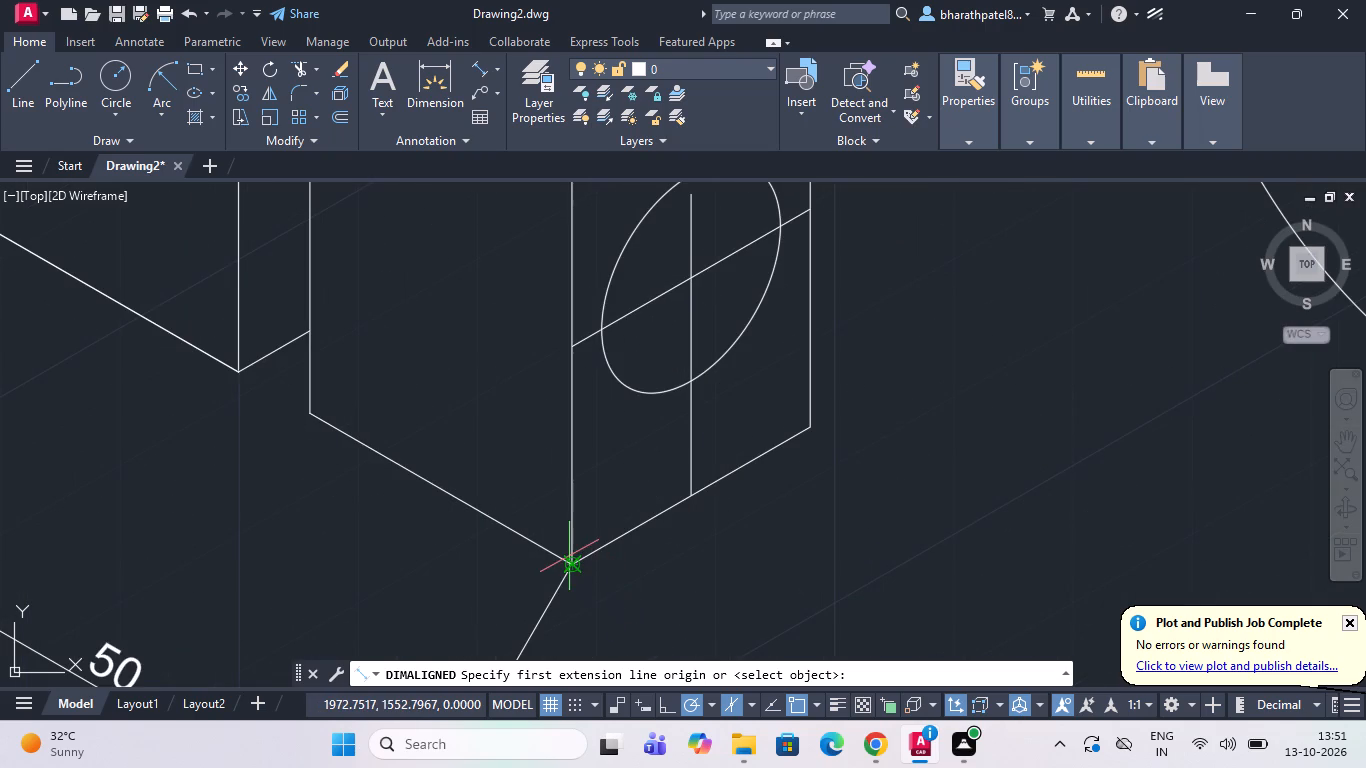
{"action": "left_click_drag", "start_coordinate": [570, 560], "coordinate": [580, 565]}
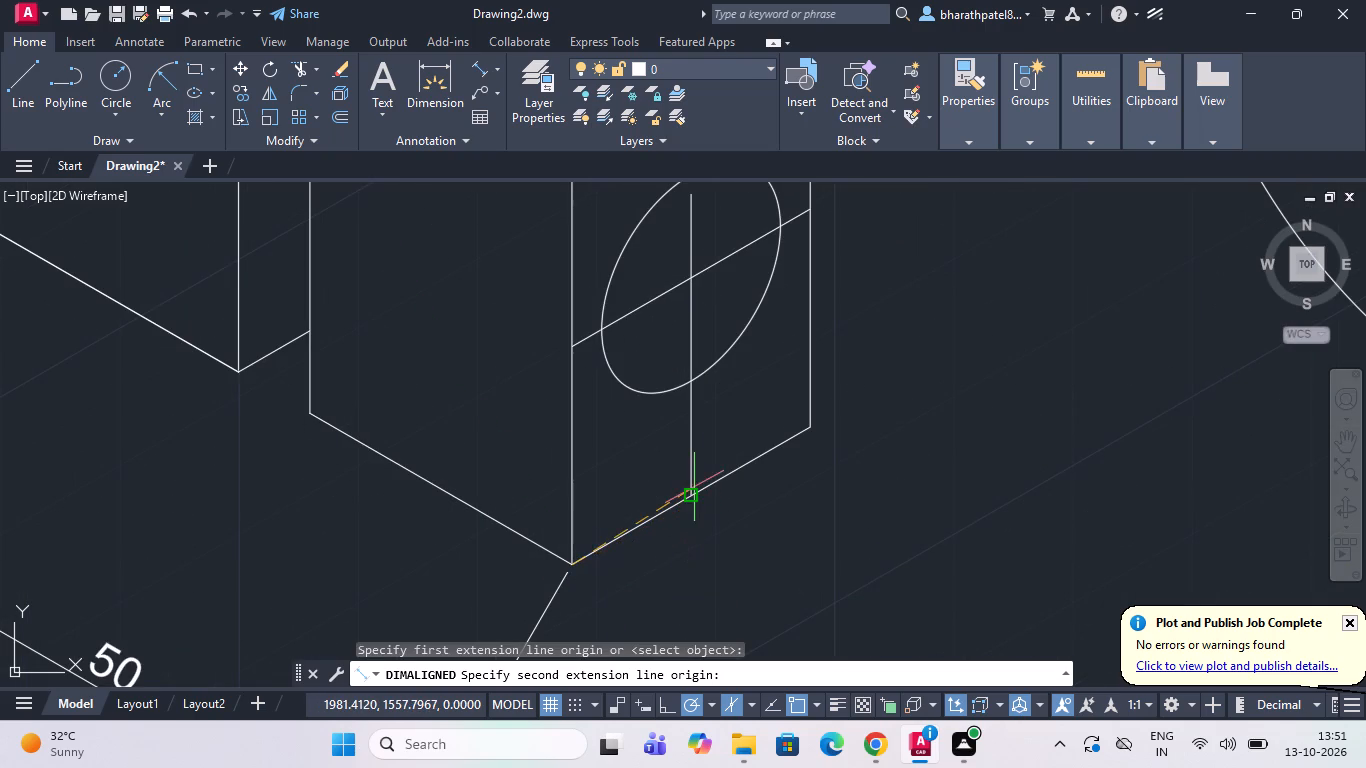
{"action": "left_click", "coordinate": [695, 497]}
{"action": "scroll", "coordinate": [695, 496], "scroll_direction": "down", "scroll_amount": 2}
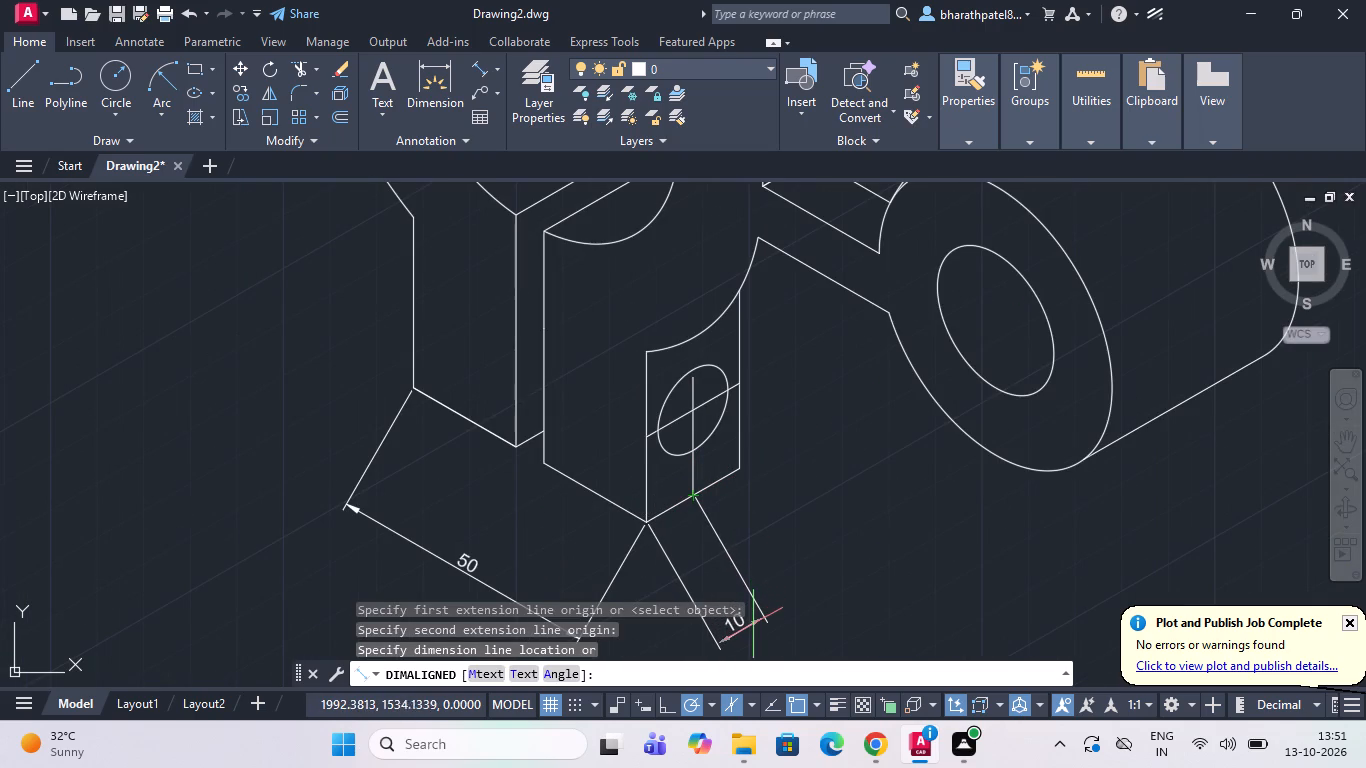
{"action": "left_click", "coordinate": [754, 632]}
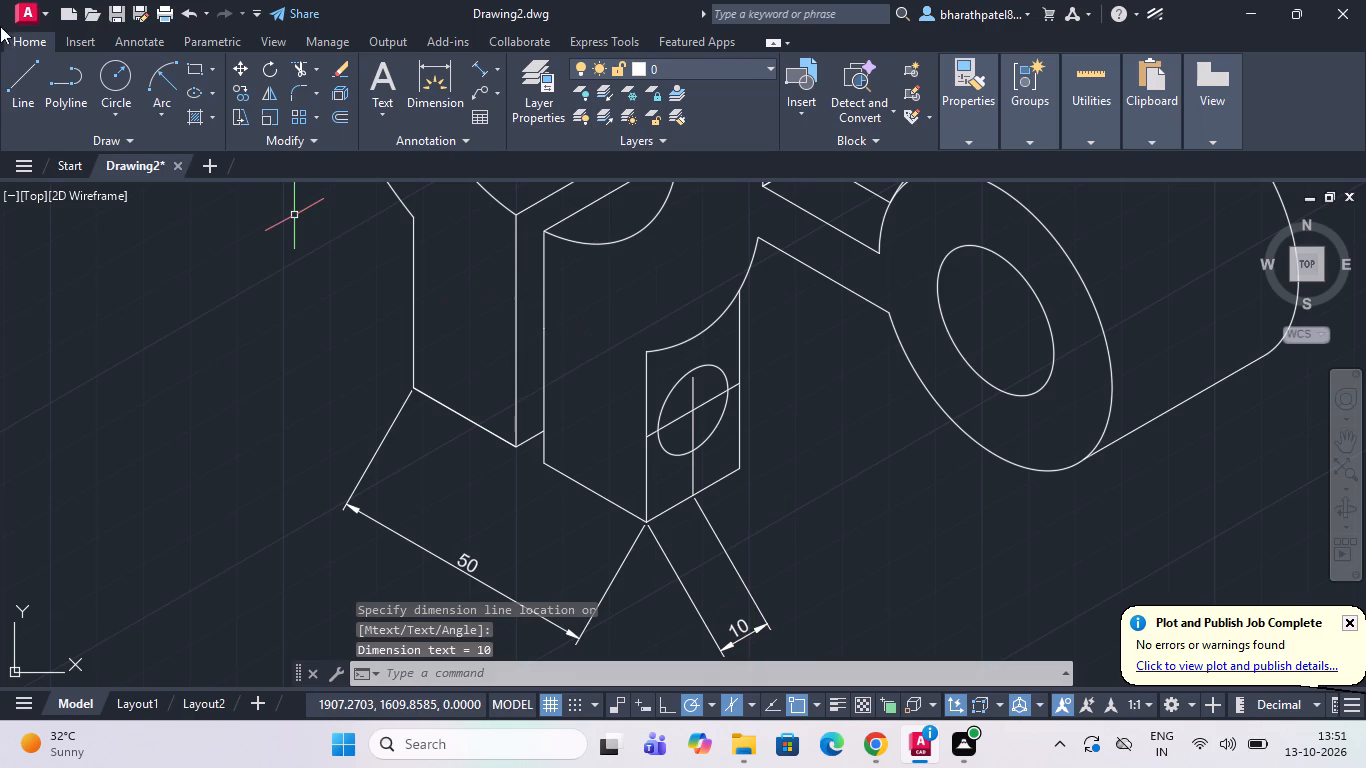
Add an aligned dimension across the full bottom edge of the lug's side face, placed between the face and the centreline dimension.
{"action": "left_click", "coordinate": [482, 70]}
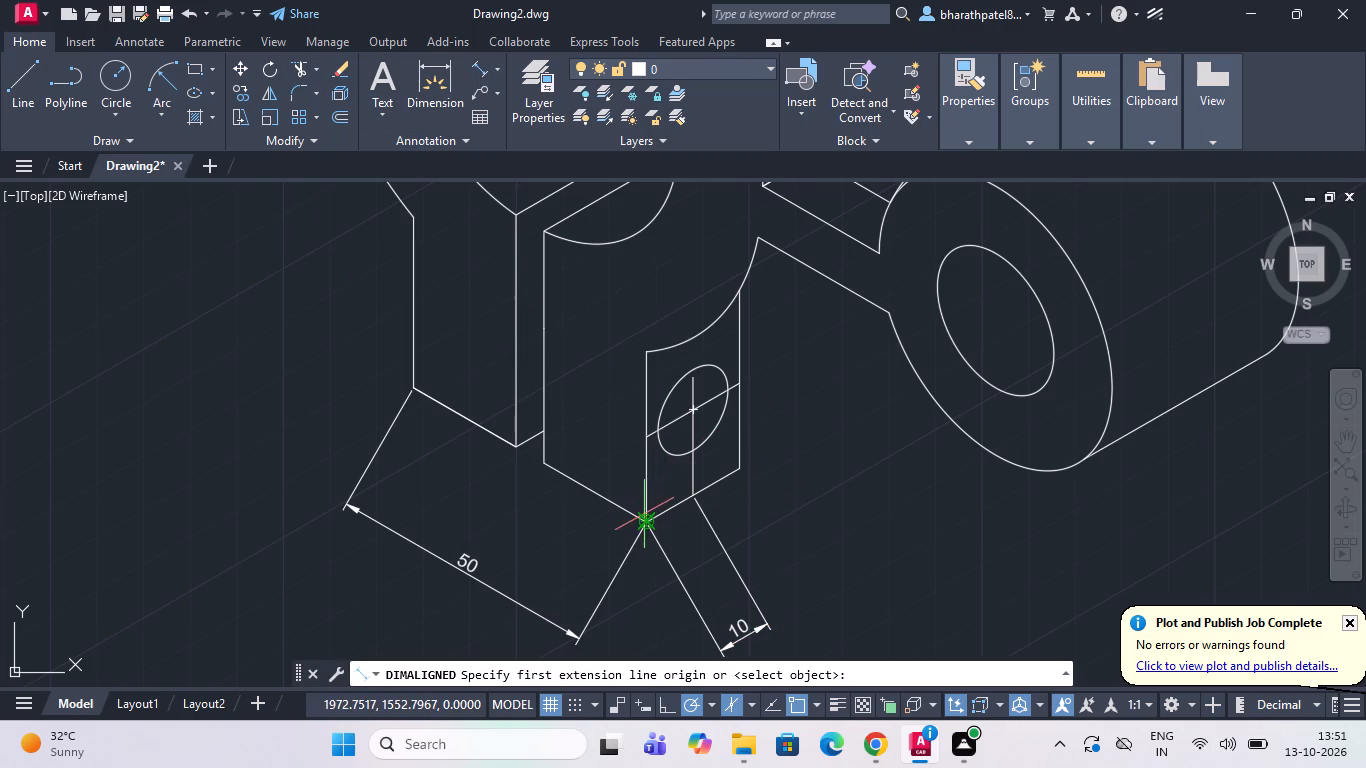
{"action": "left_click", "coordinate": [644, 515]}
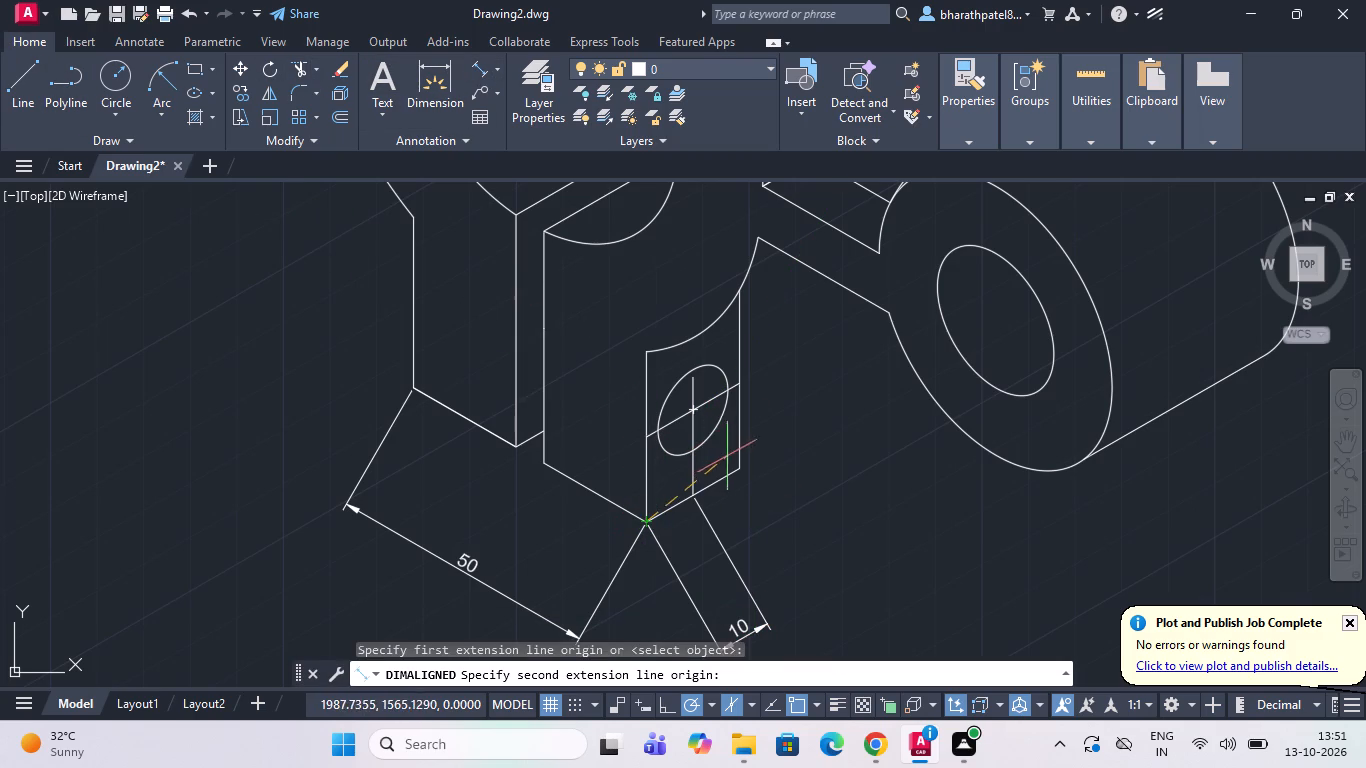
{"action": "left_click", "coordinate": [741, 467]}
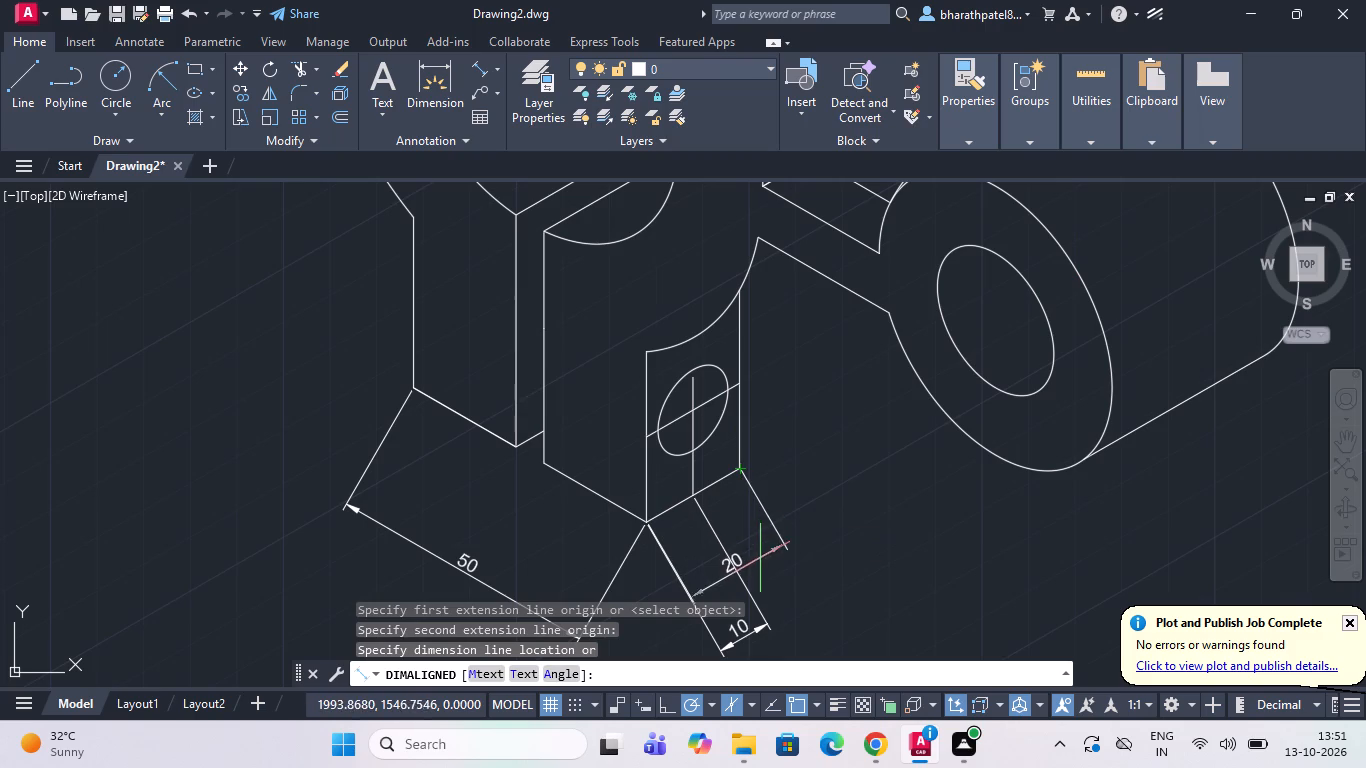
{"action": "left_click", "coordinate": [763, 576]}
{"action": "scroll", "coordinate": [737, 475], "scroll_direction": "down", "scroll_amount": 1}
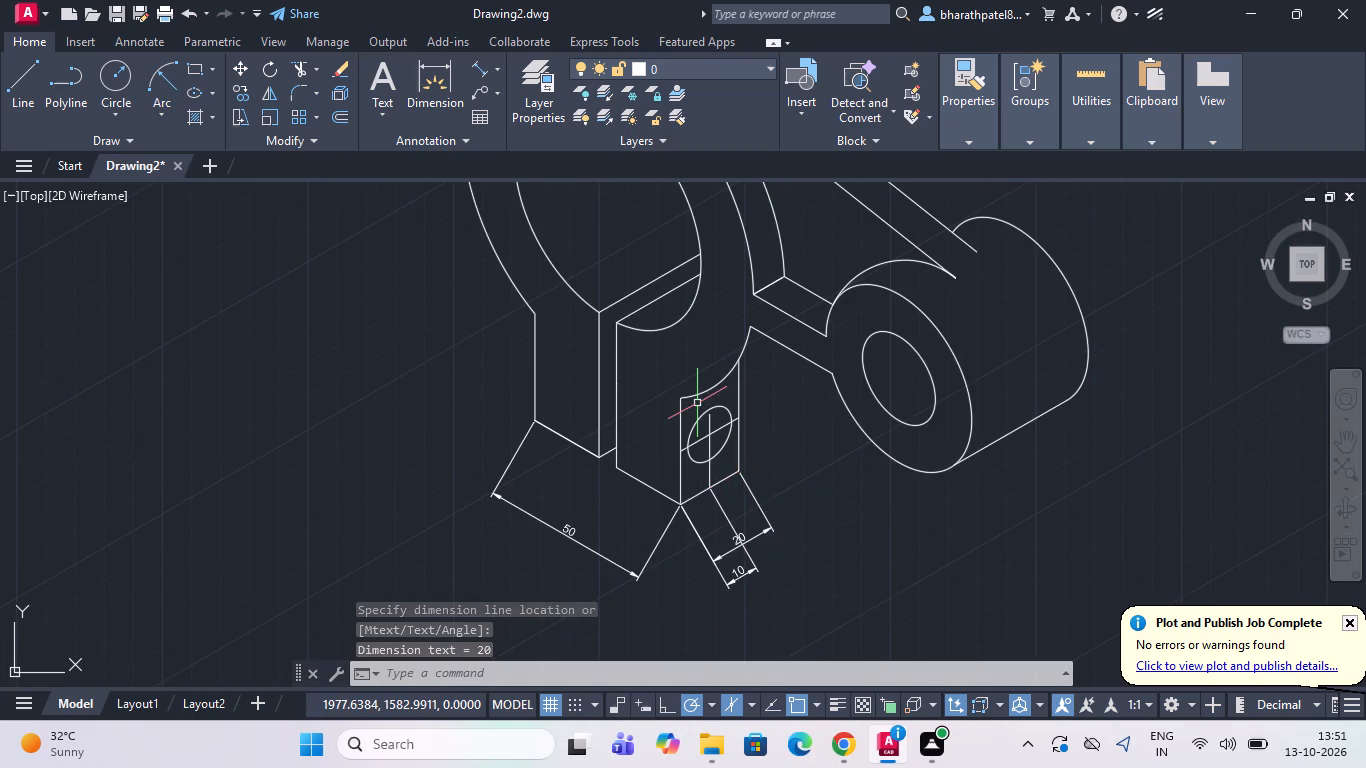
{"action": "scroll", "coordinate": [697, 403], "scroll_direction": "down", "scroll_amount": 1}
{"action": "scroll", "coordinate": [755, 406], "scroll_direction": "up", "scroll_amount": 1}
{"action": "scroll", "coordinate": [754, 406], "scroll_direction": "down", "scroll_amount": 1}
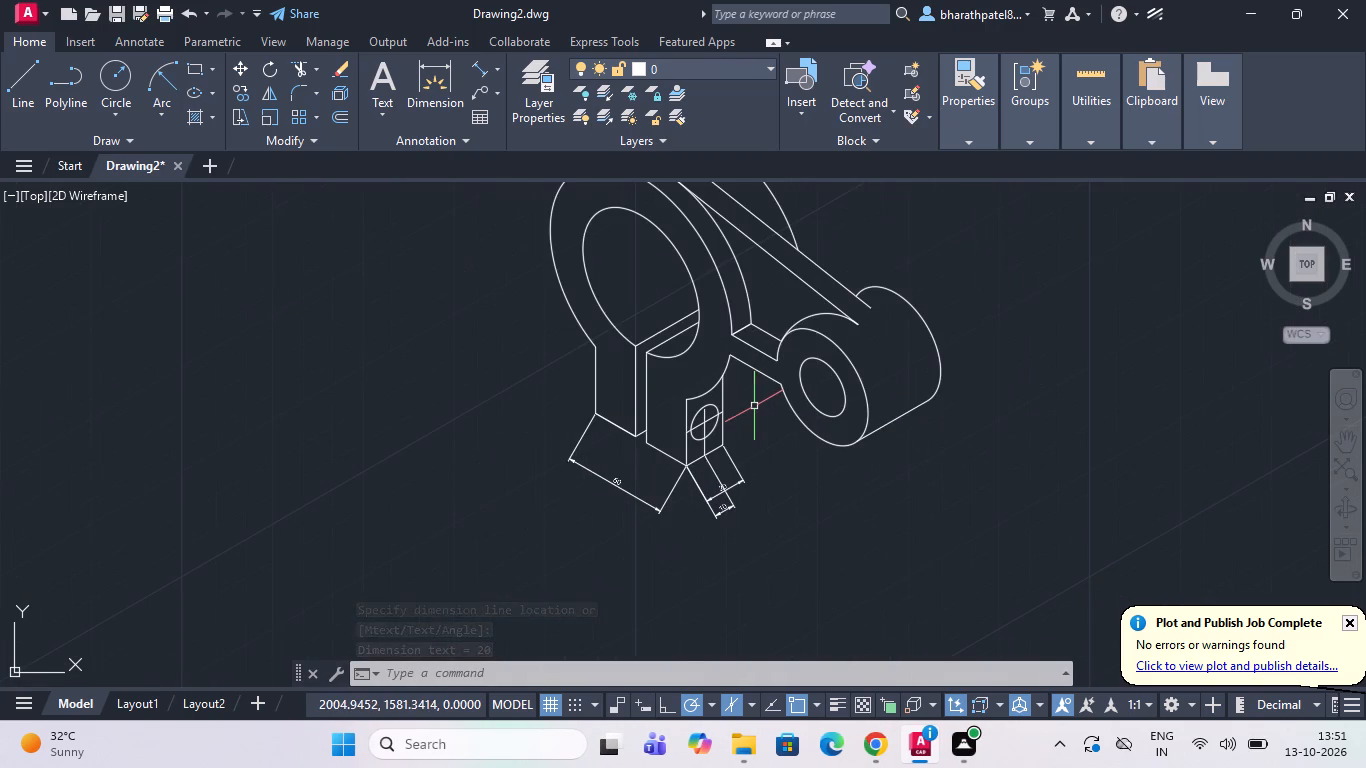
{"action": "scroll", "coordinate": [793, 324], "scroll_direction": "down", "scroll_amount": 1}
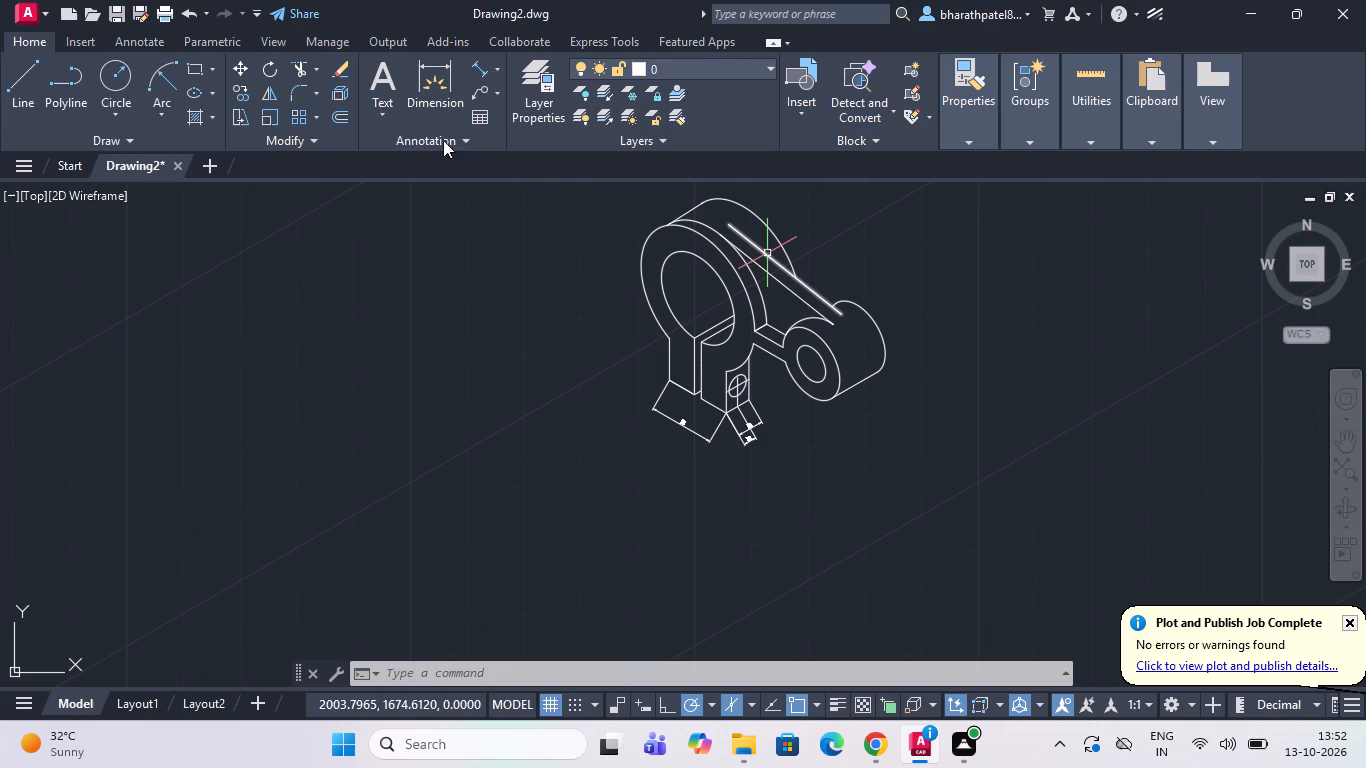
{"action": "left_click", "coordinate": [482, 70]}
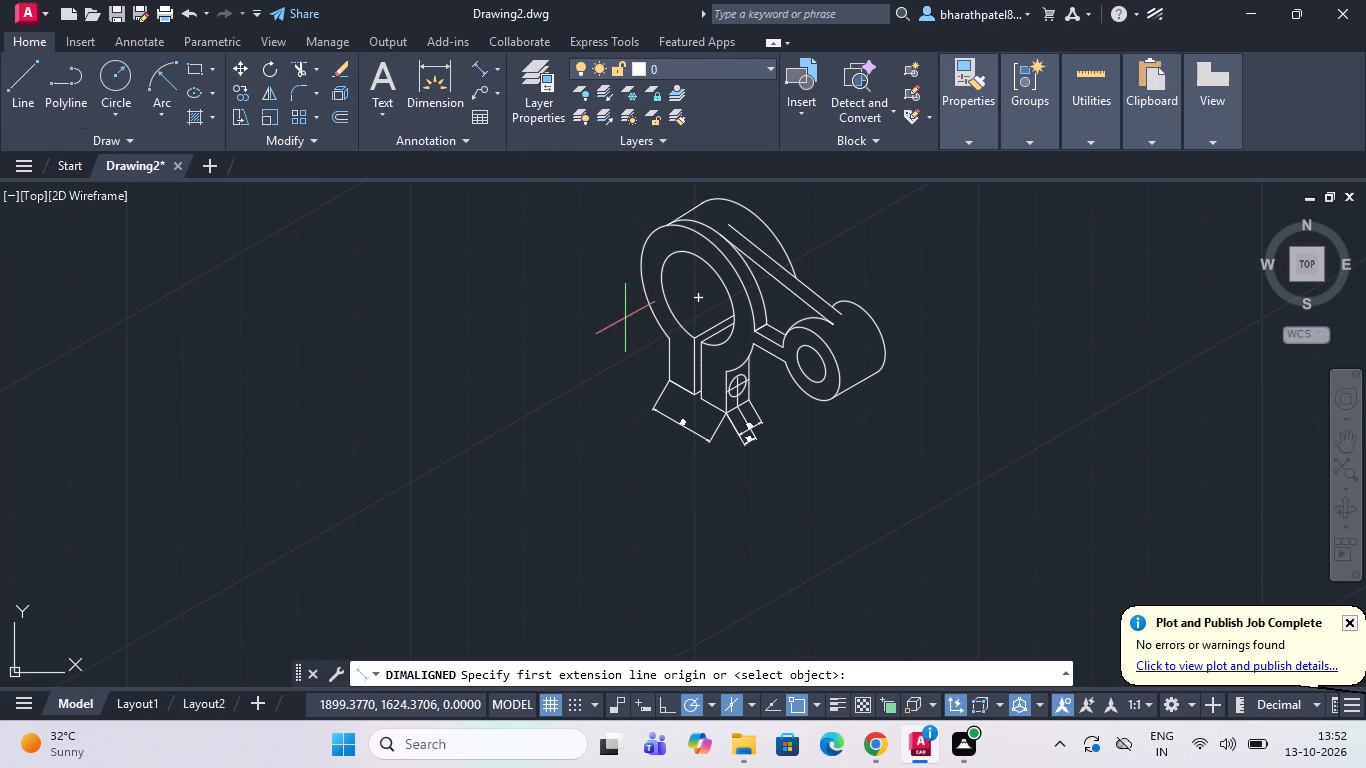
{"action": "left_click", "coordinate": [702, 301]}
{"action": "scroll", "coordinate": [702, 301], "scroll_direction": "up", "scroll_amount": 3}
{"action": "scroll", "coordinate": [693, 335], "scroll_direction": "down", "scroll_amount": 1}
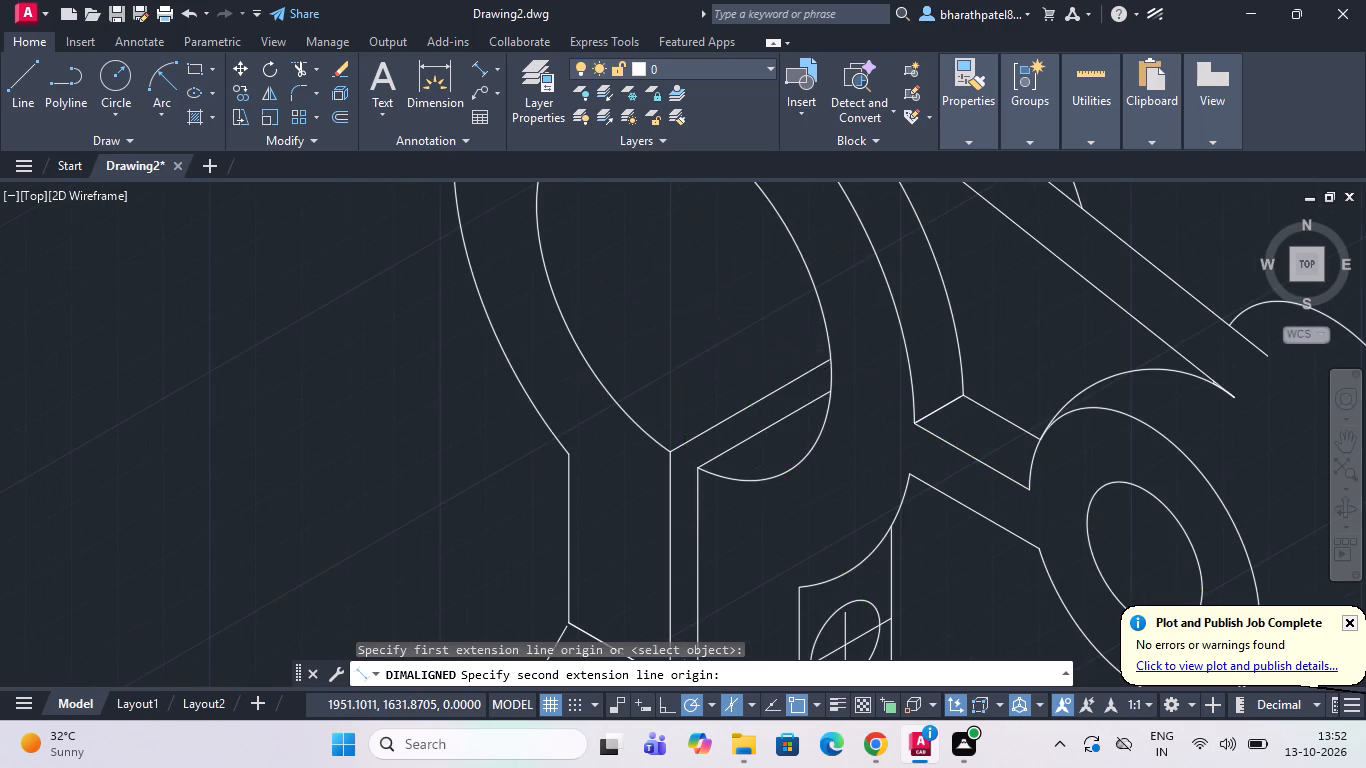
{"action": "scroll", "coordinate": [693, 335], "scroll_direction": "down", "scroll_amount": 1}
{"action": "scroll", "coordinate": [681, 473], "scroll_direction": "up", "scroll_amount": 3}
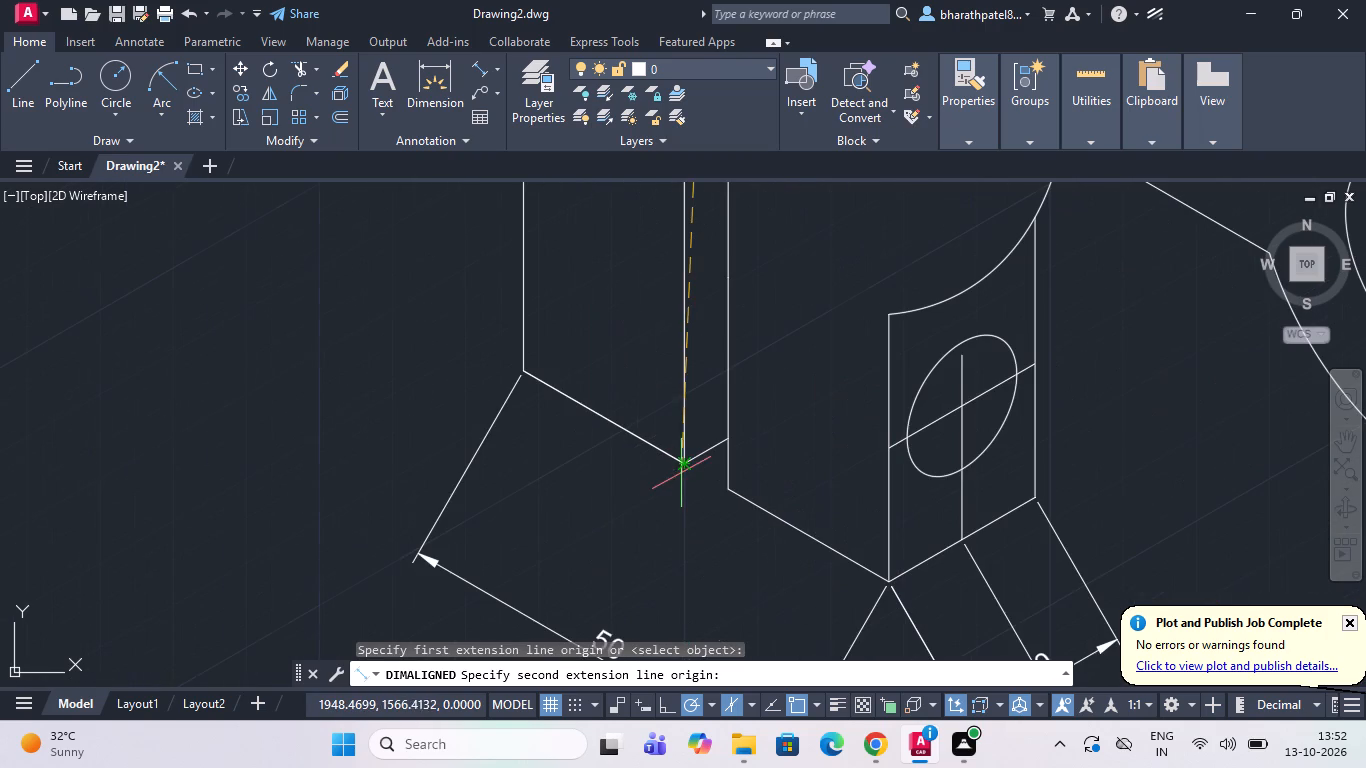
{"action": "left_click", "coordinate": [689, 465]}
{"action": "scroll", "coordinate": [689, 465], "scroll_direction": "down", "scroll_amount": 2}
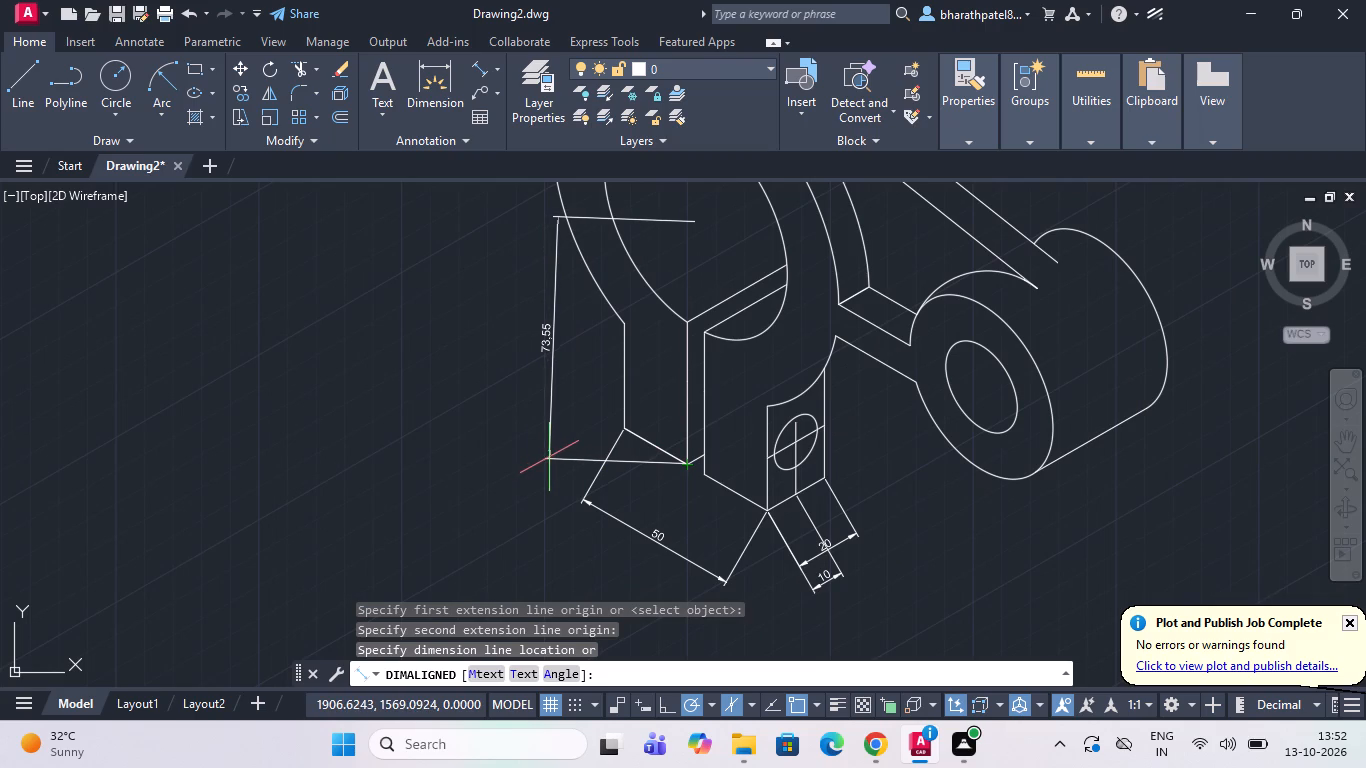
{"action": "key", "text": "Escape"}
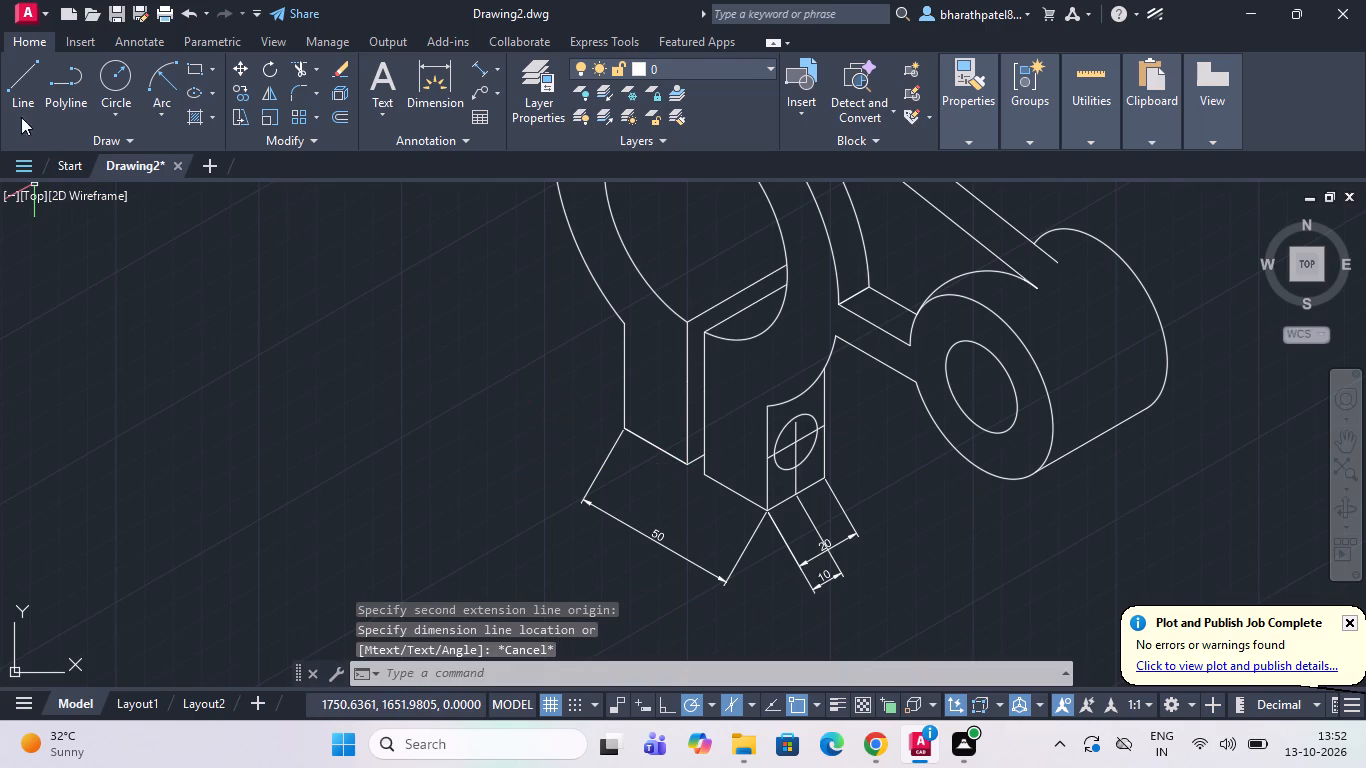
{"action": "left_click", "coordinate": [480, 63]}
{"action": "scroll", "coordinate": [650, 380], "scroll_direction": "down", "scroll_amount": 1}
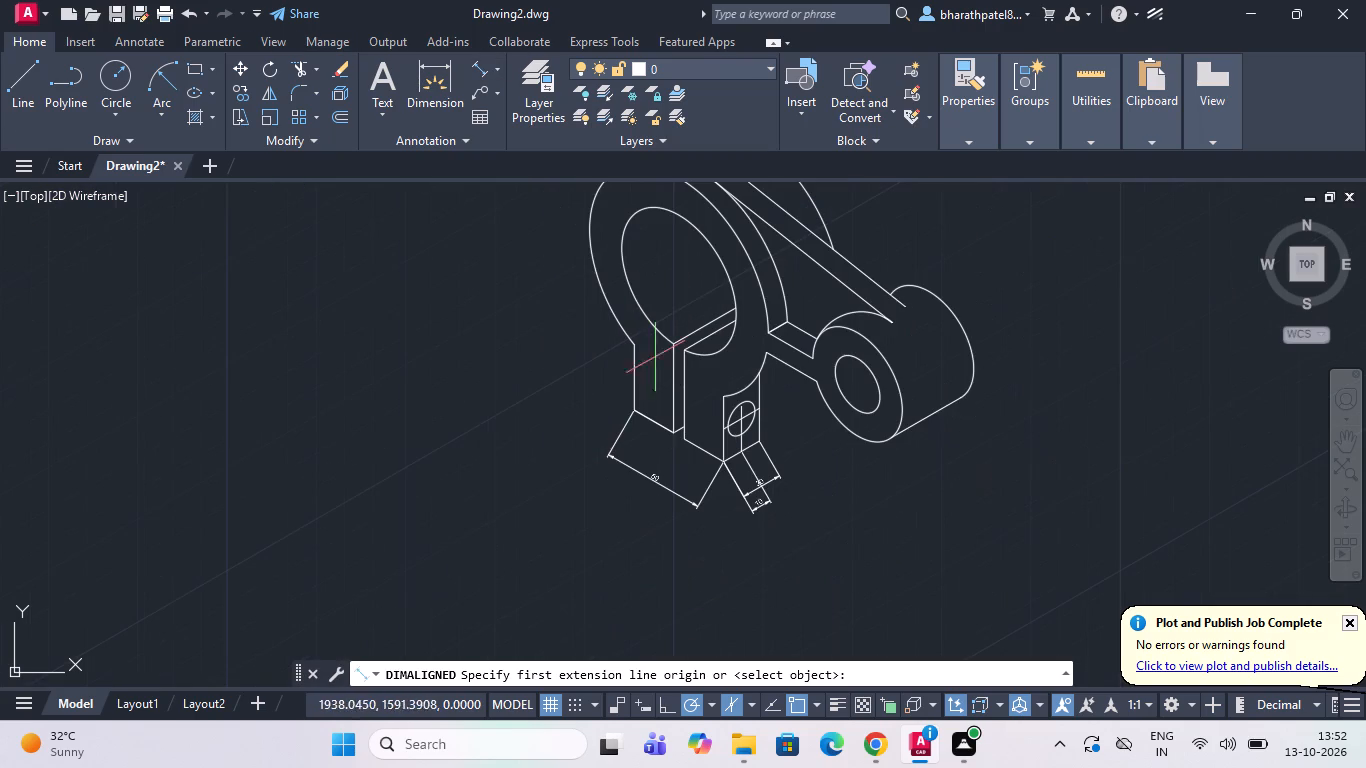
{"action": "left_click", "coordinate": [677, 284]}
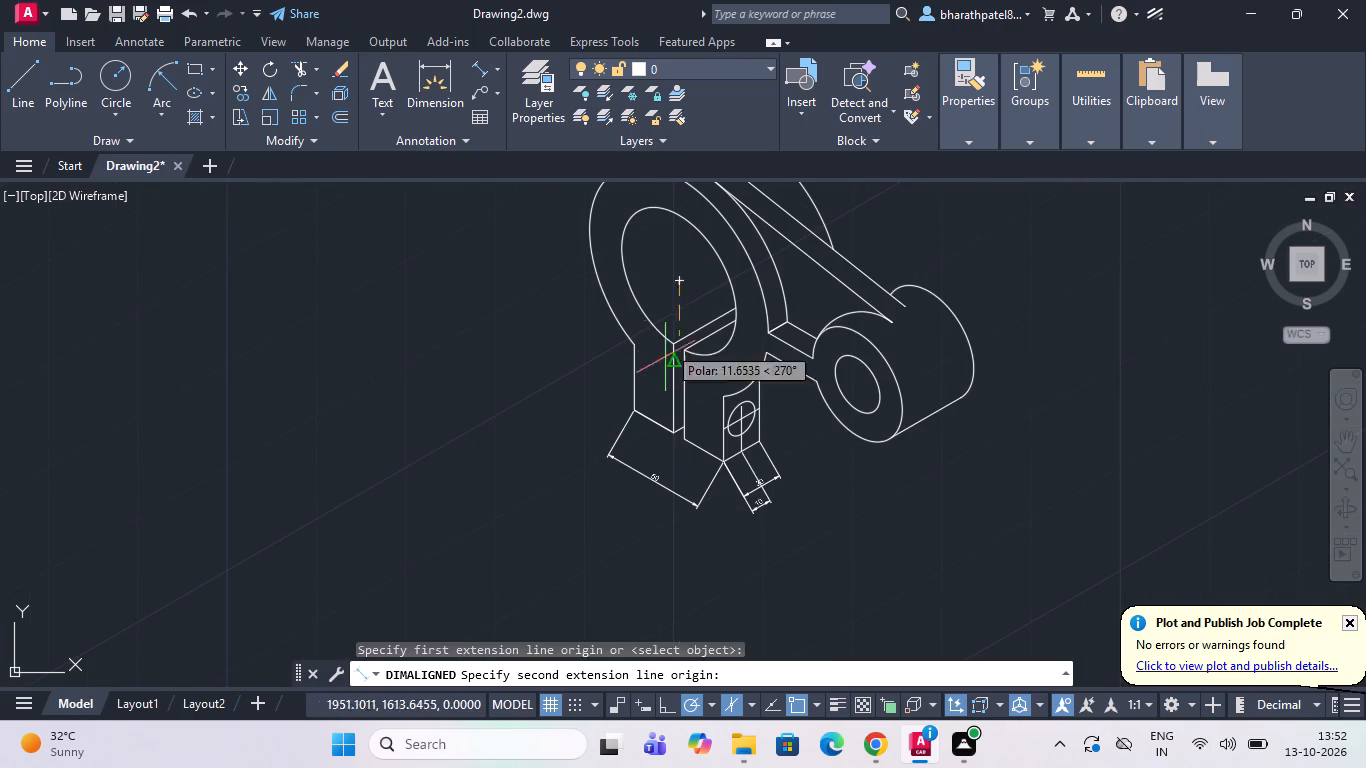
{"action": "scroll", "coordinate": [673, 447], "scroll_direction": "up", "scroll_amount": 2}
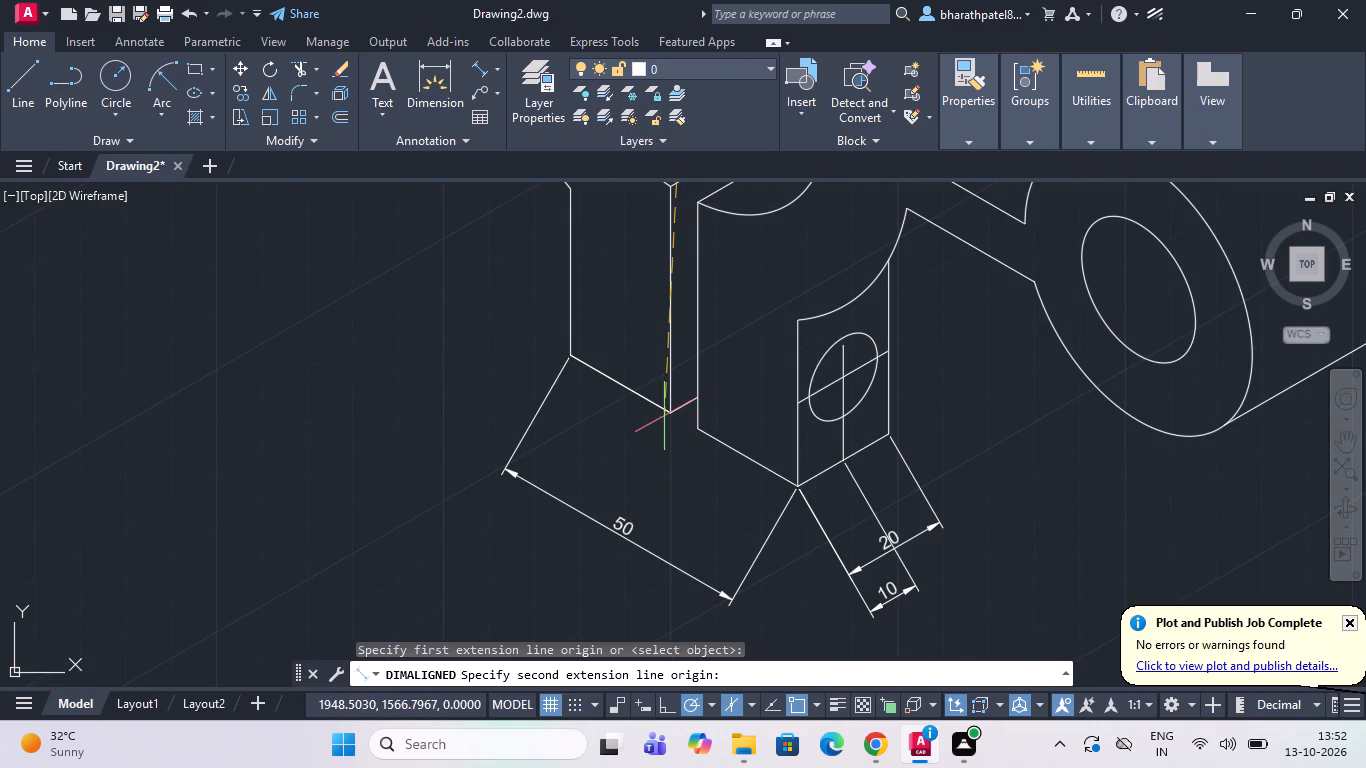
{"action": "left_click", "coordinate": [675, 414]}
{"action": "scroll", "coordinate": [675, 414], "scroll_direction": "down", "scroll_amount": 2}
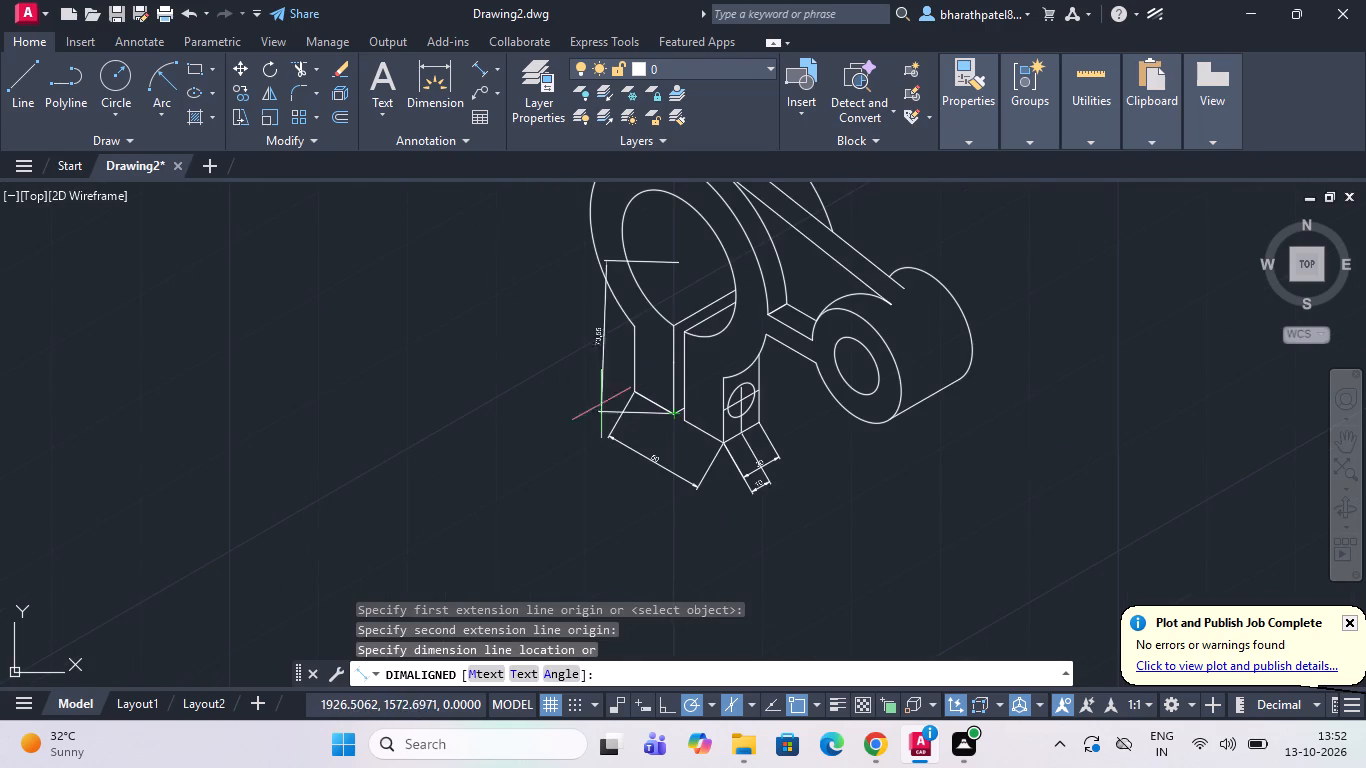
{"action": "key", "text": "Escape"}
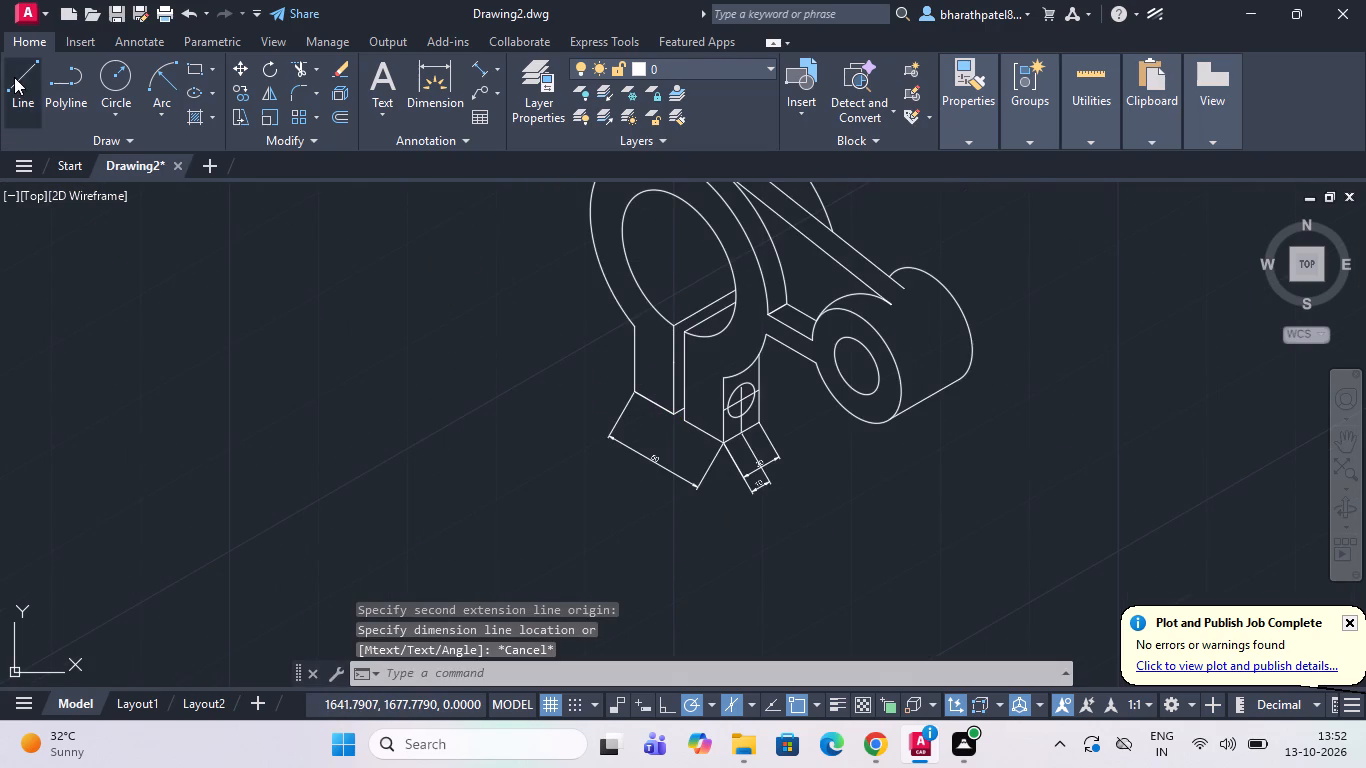
Draw an isometric extension line from the large hole's centre up and outward past the ring's outer side.
{"action": "left_click_drag", "start_coordinate": [14, 77], "coordinate": [27, 82]}
{"action": "left_click_drag", "start_coordinate": [676, 263], "coordinate": [656, 258]}
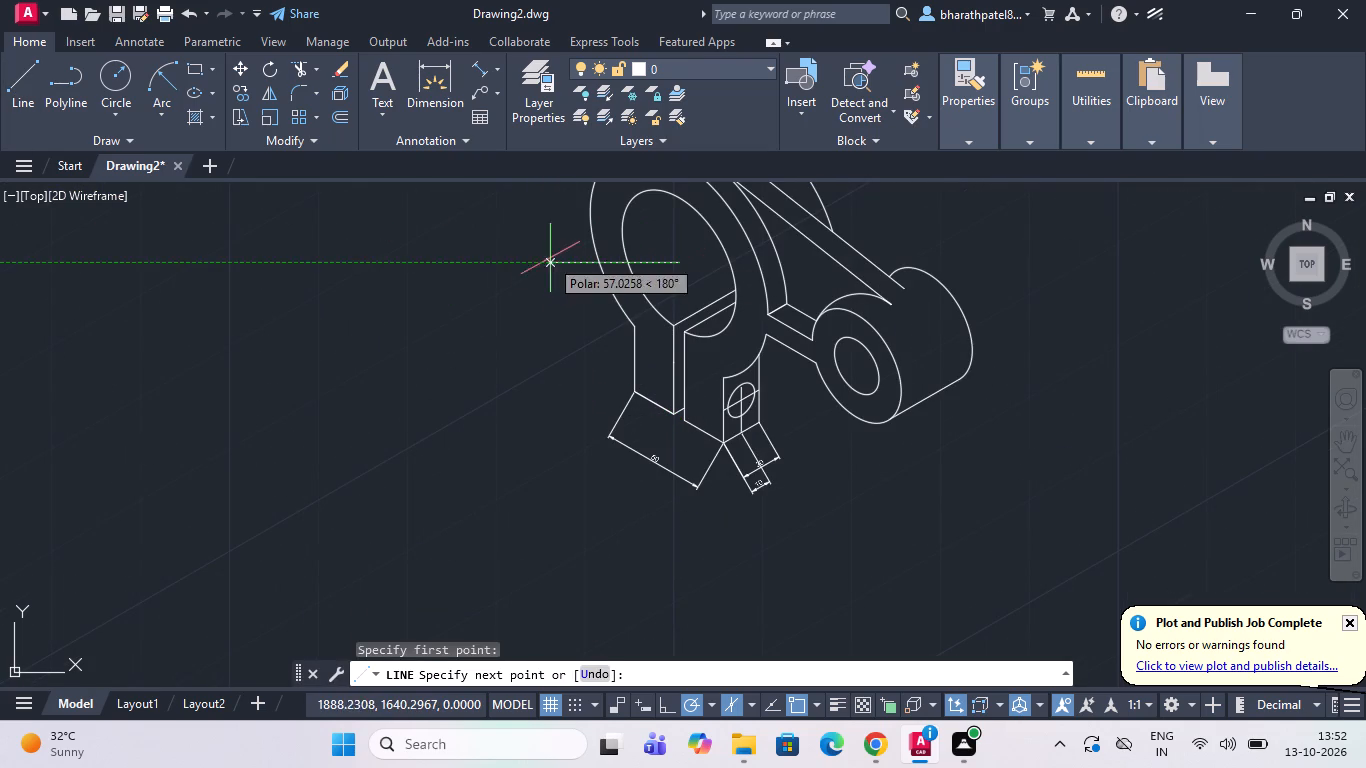
{"action": "scroll", "coordinate": [574, 290], "scroll_direction": "down", "scroll_amount": 2}
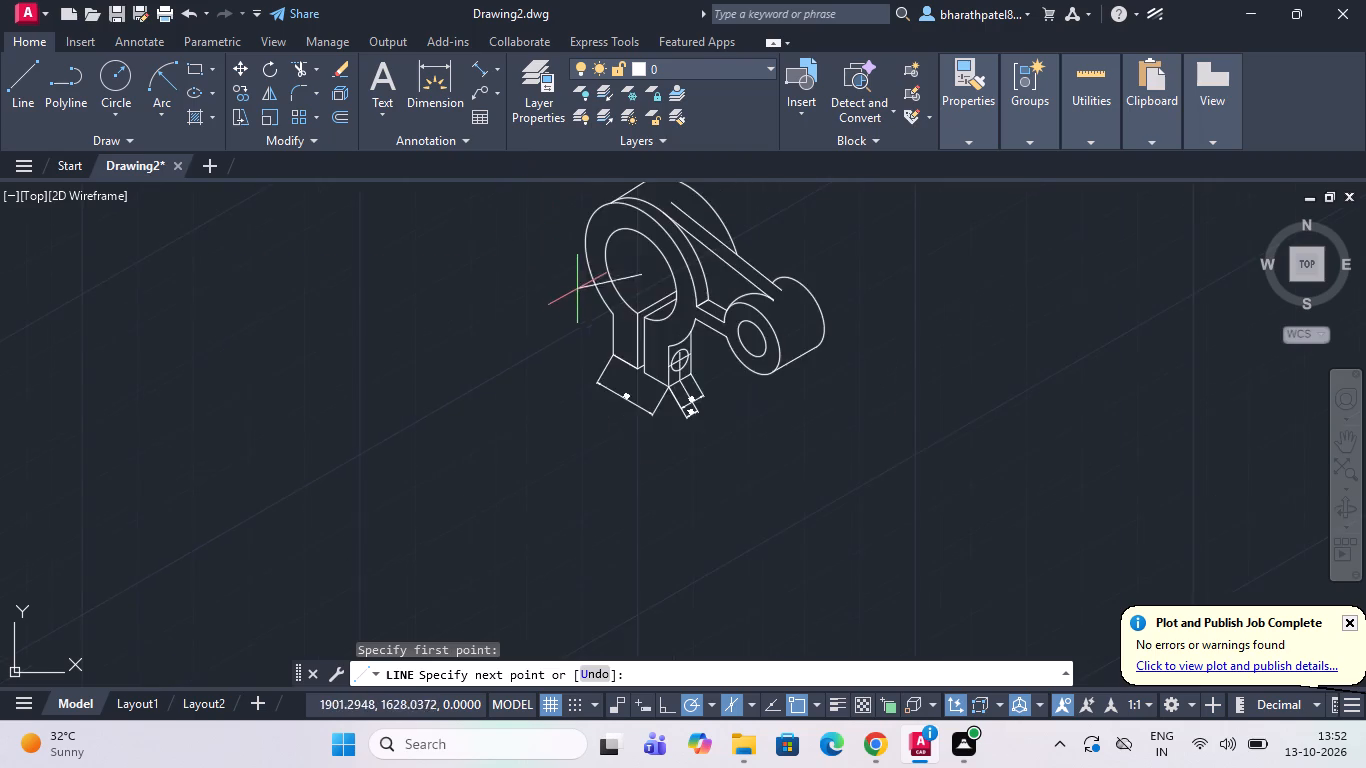
{"action": "left_click", "coordinate": [548, 225]}
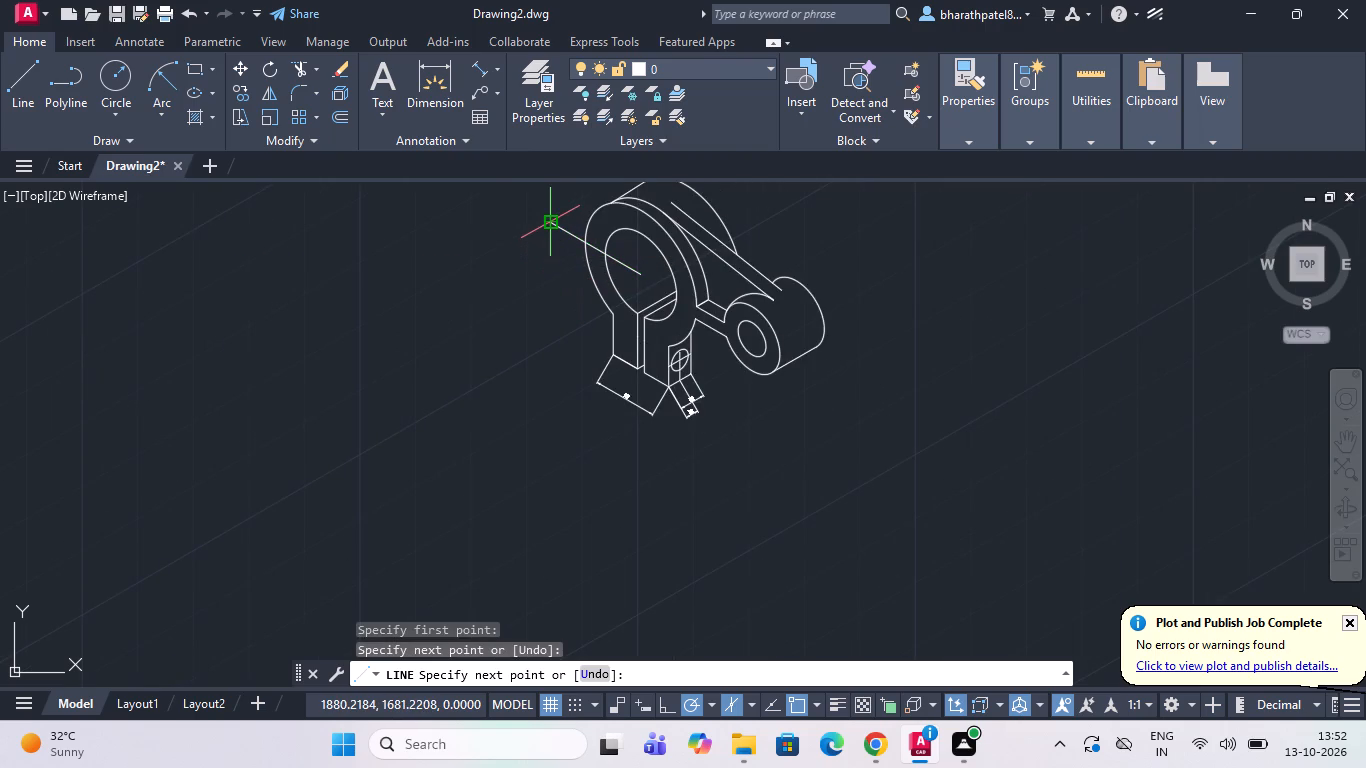
{"action": "key", "text": "Escape"}
Draw a parallel extension line outward from the bottom outer corner of the clamp lug, in line with its bottom edge.
{"action": "left_click_drag", "start_coordinate": [13, 81], "coordinate": [36, 101]}
{"action": "left_click", "coordinate": [613, 353]}
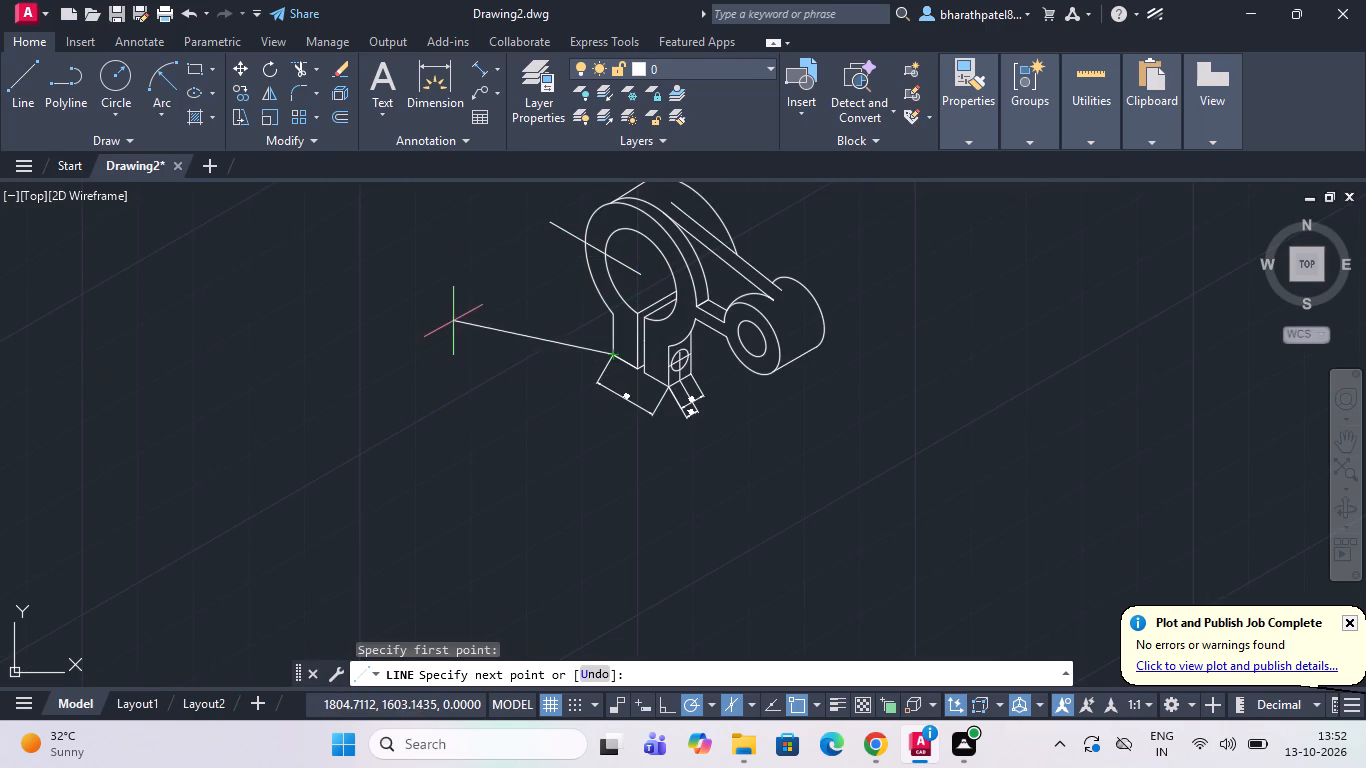
{"action": "left_click", "coordinate": [529, 314]}
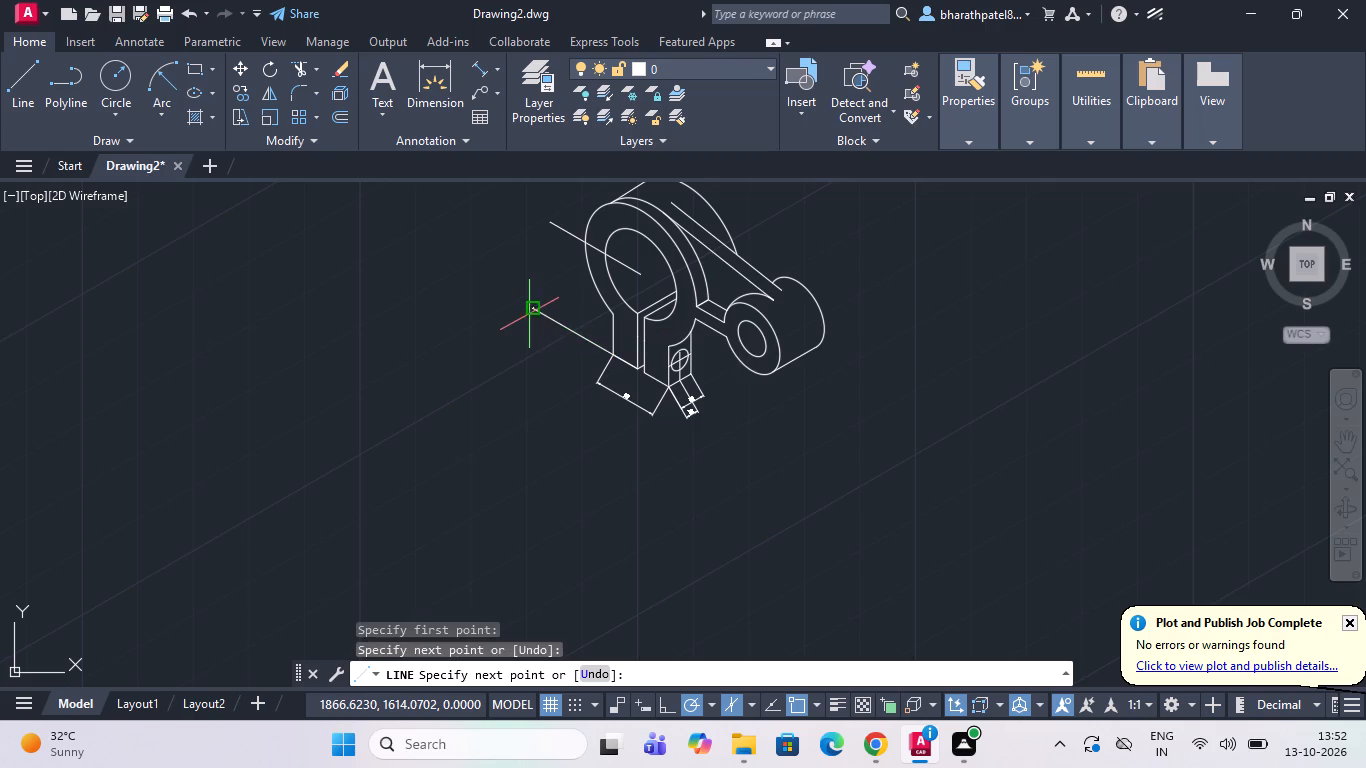
{"action": "key", "text": "Escape"}
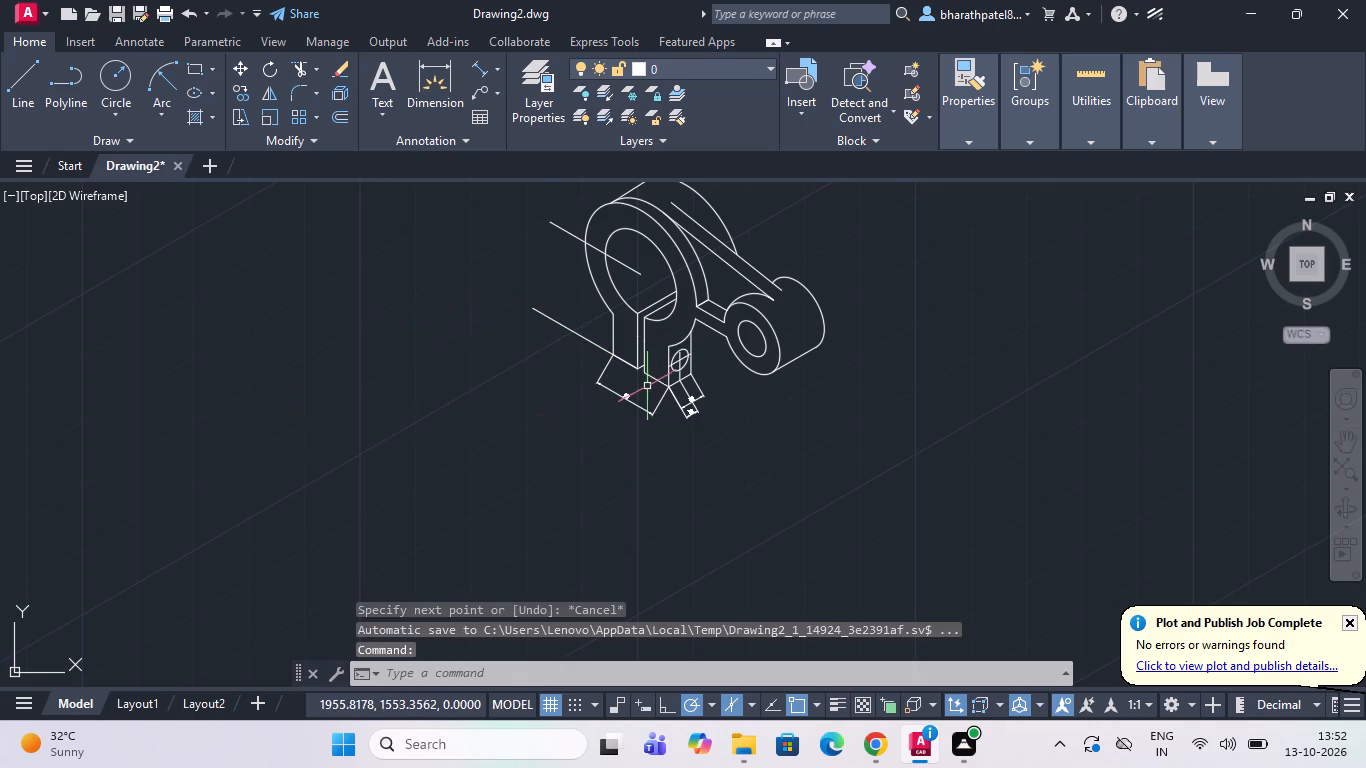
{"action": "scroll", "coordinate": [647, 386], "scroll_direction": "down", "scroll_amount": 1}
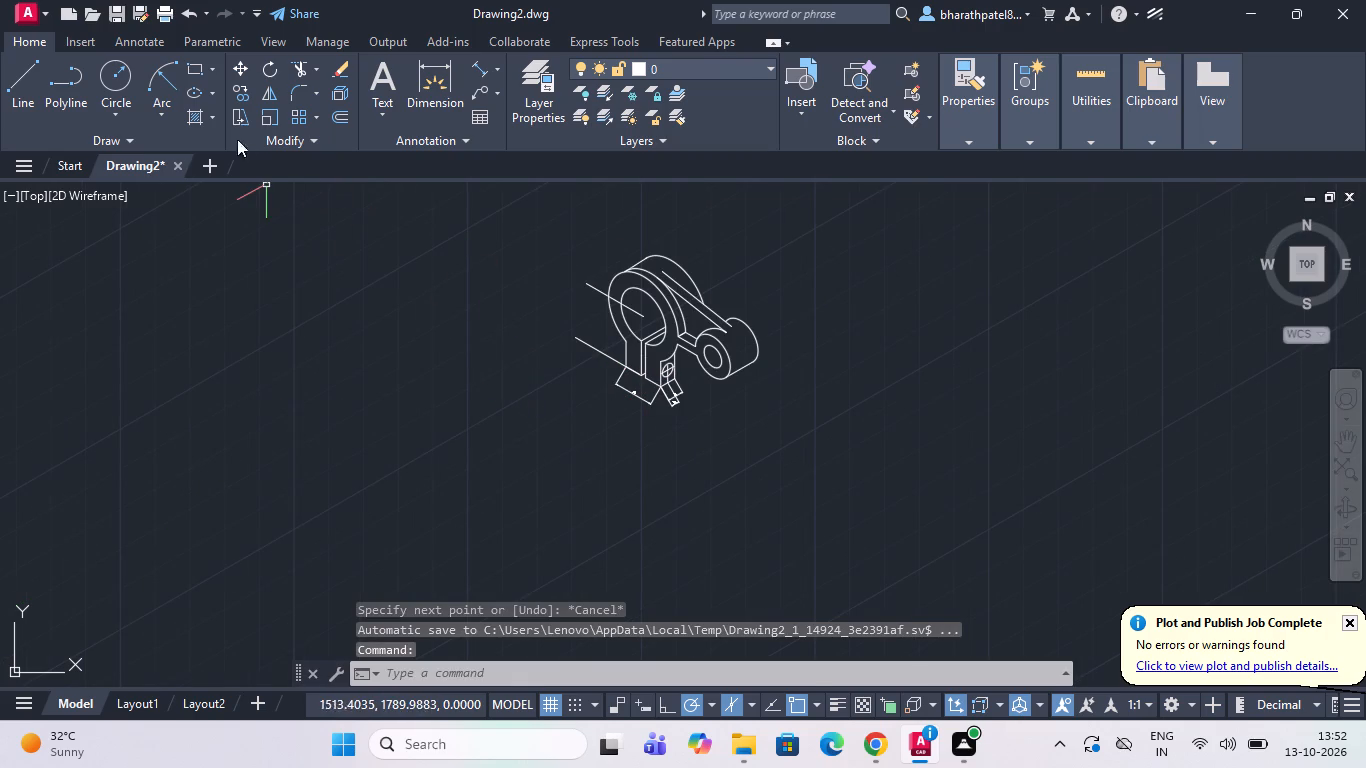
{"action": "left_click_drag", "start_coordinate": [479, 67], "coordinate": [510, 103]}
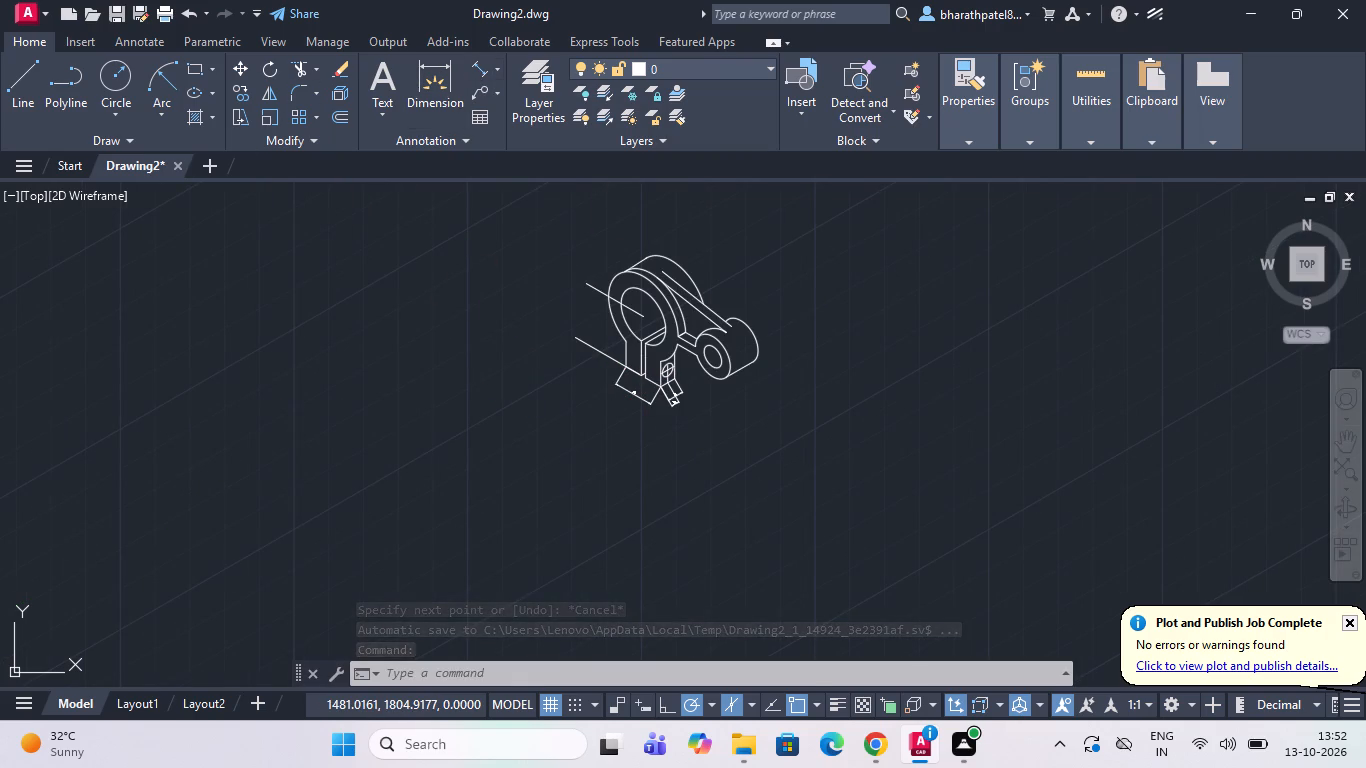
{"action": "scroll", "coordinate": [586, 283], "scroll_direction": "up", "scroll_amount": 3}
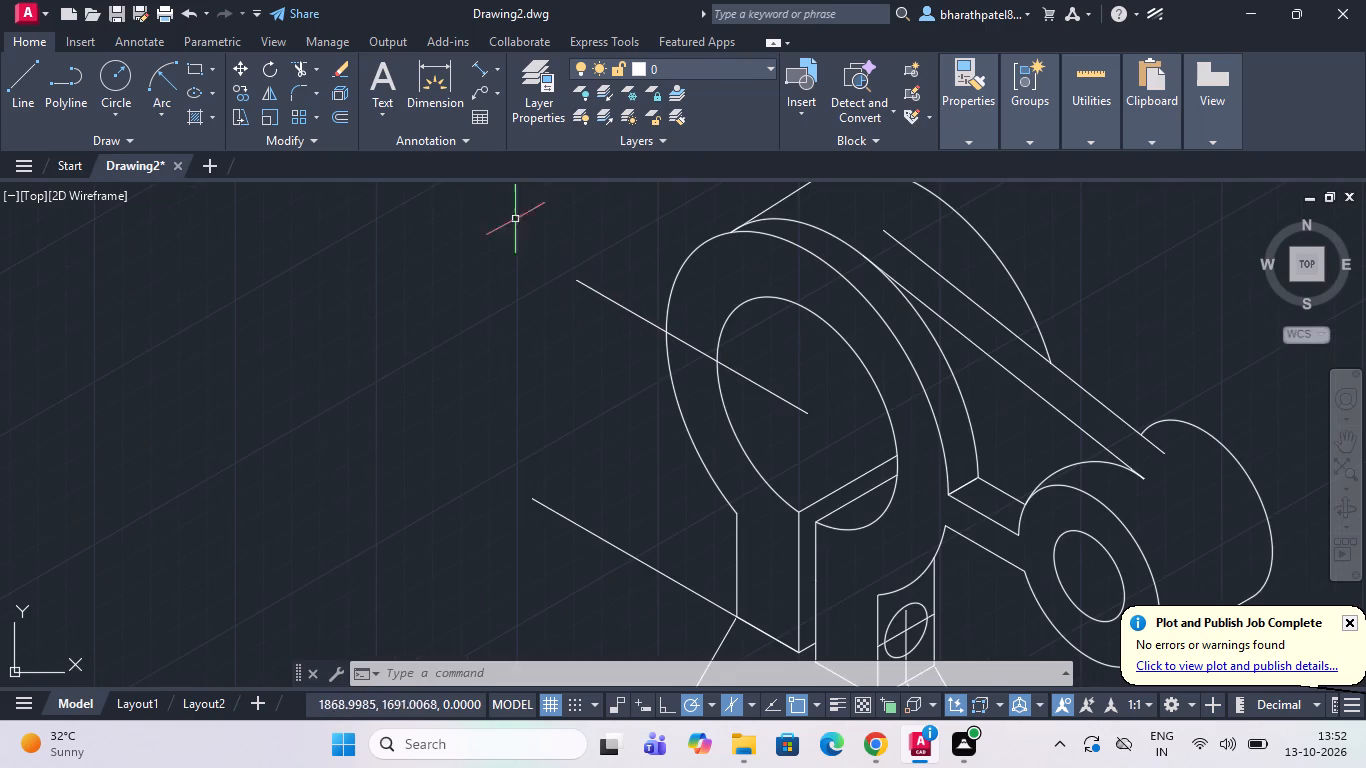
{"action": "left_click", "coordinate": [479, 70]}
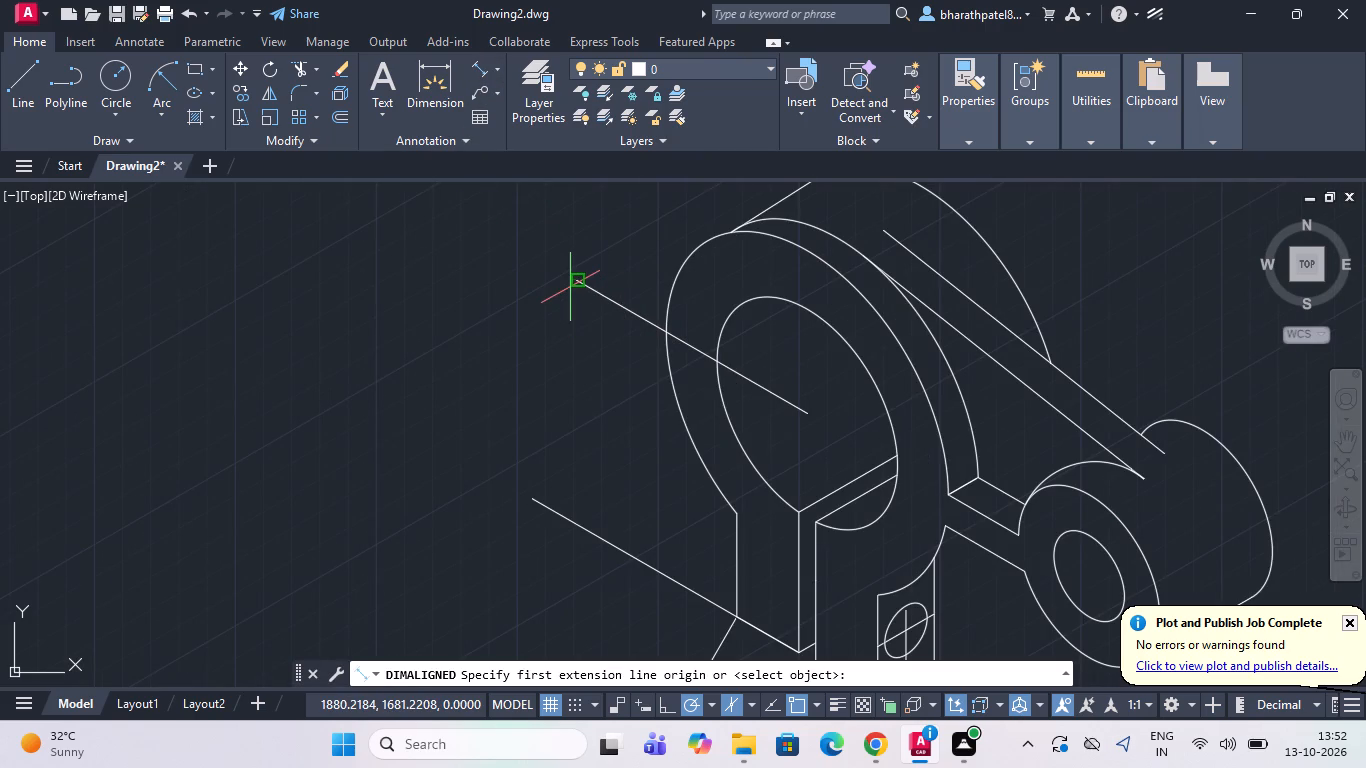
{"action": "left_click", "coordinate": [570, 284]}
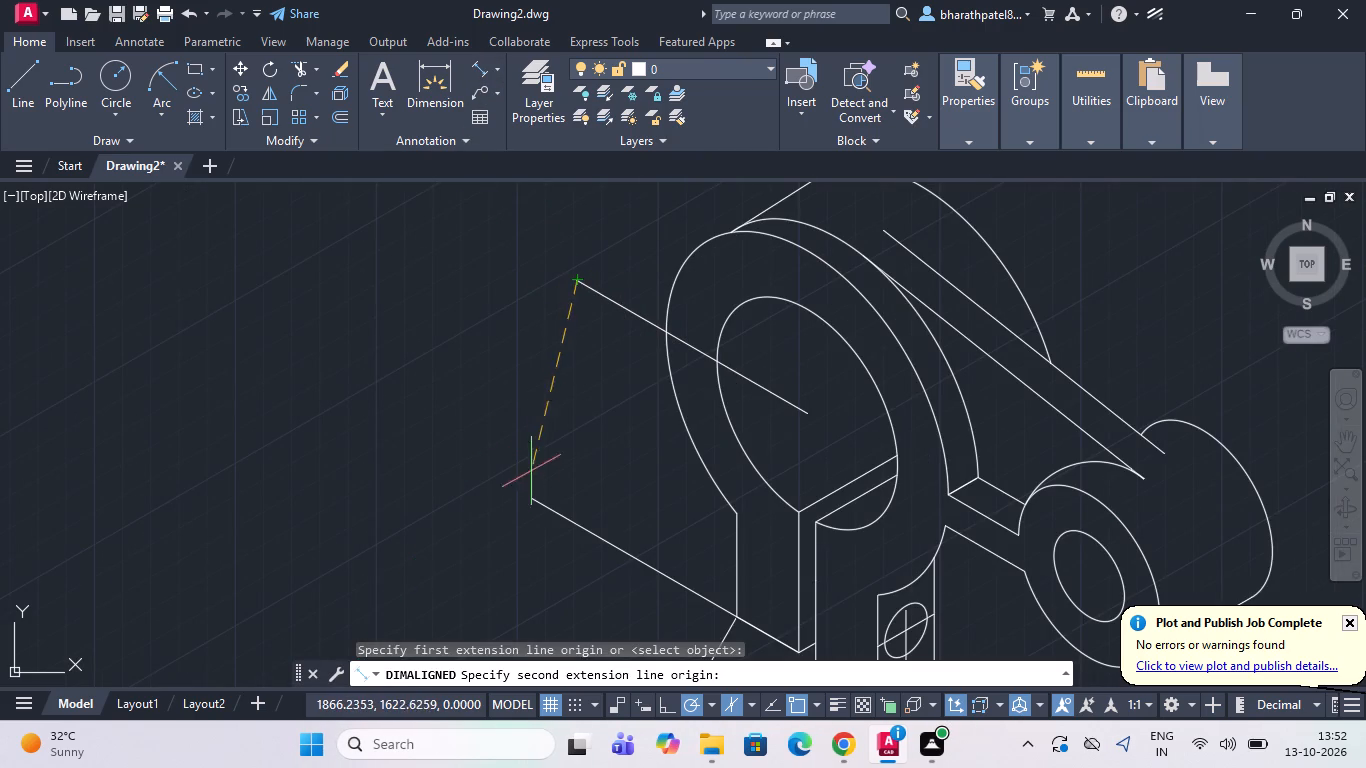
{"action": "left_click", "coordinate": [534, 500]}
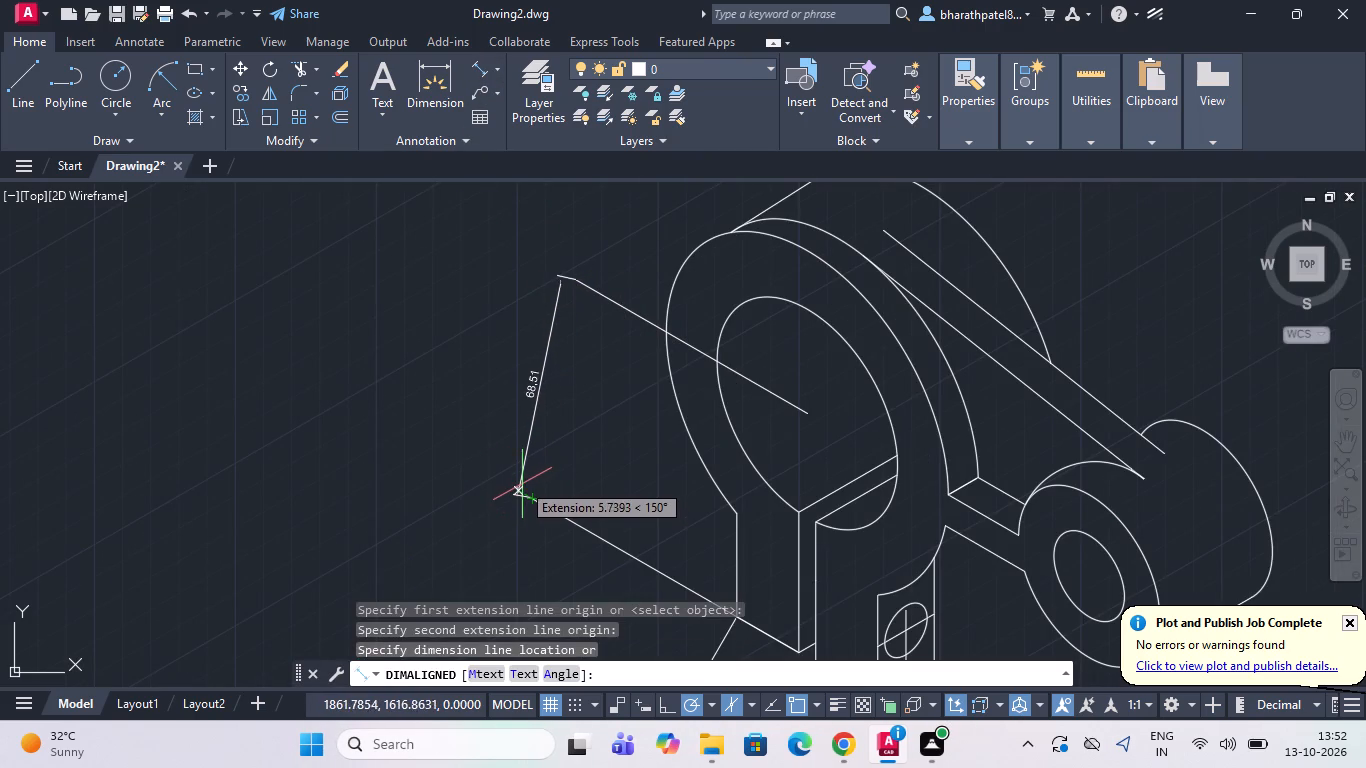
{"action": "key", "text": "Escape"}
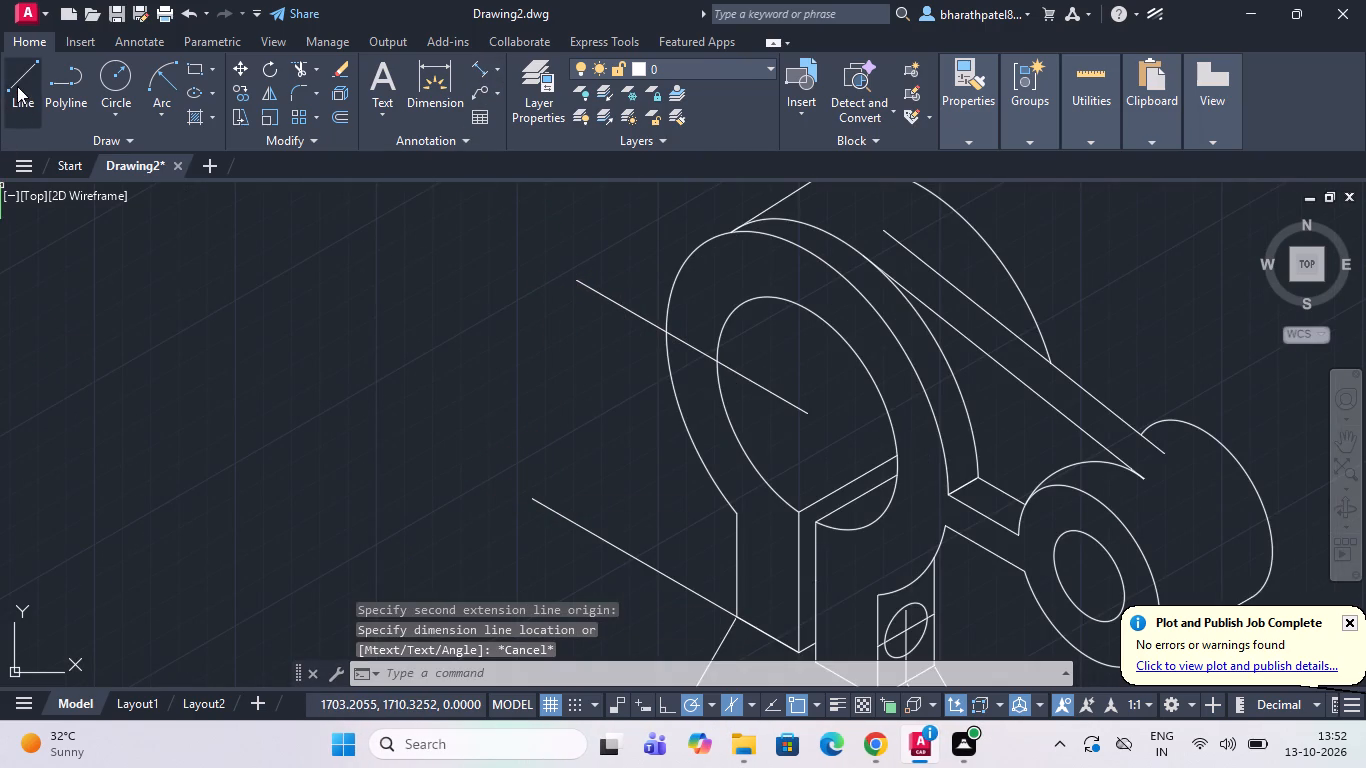
Draw a vertical line about 121 units long beside the ring, crossing both extension lines near their free ends.
{"action": "left_click", "coordinate": [16, 73]}
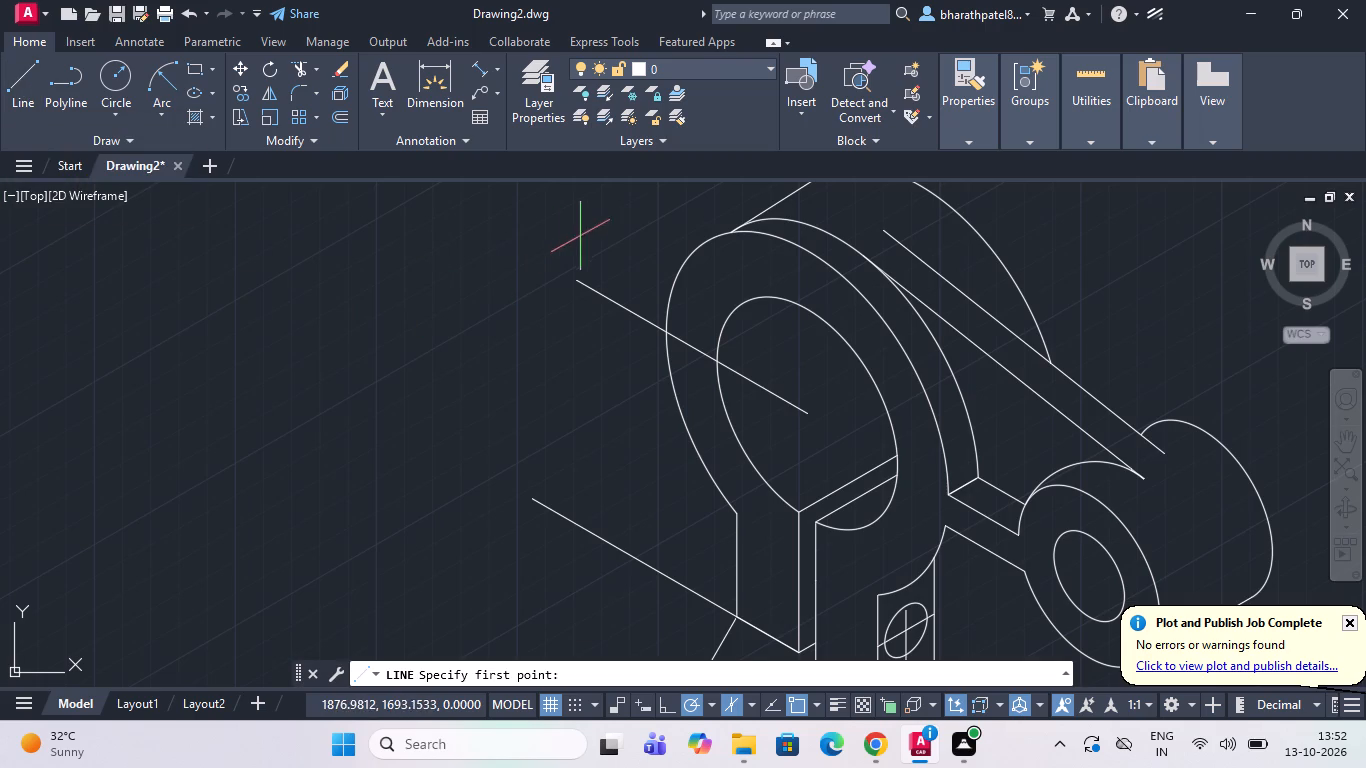
{"action": "left_click", "coordinate": [594, 212]}
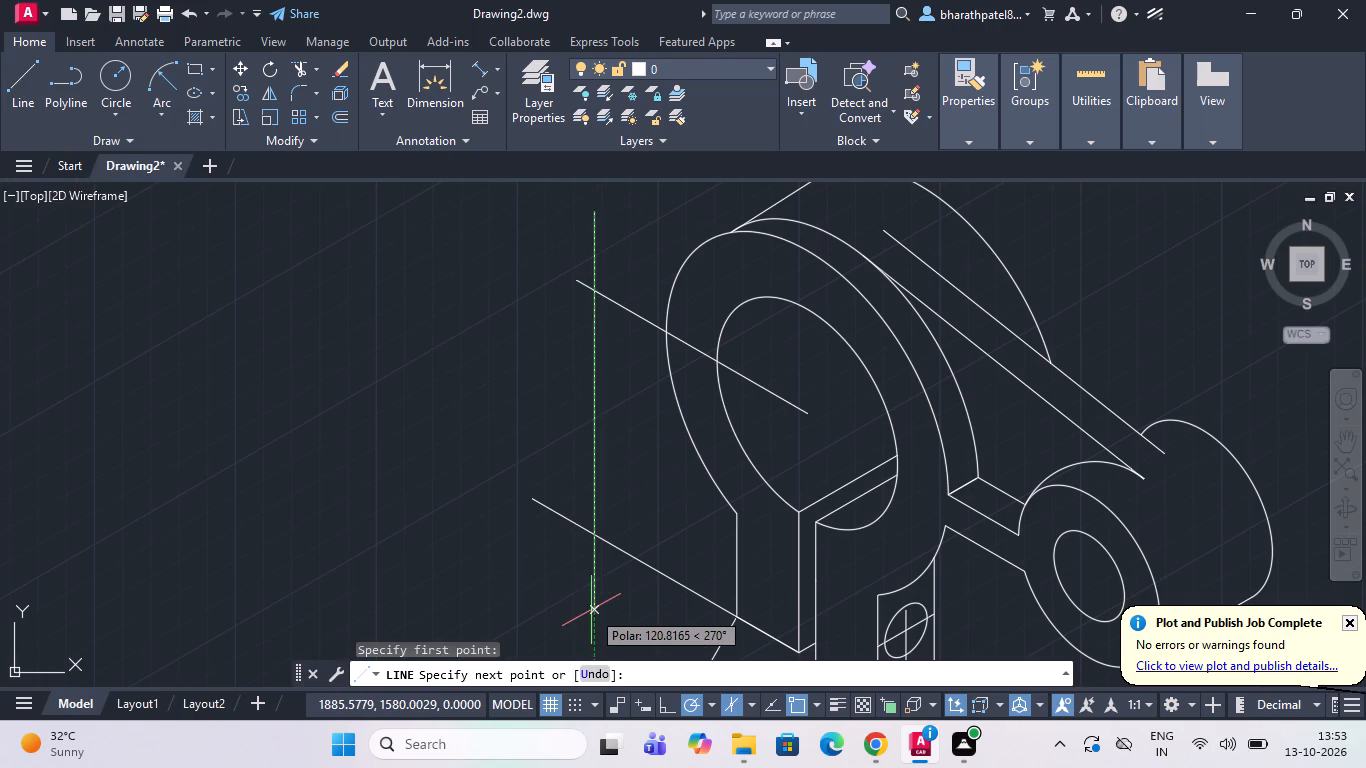
{"action": "left_click", "coordinate": [591, 610]}
{"action": "key", "text": "Escape"}
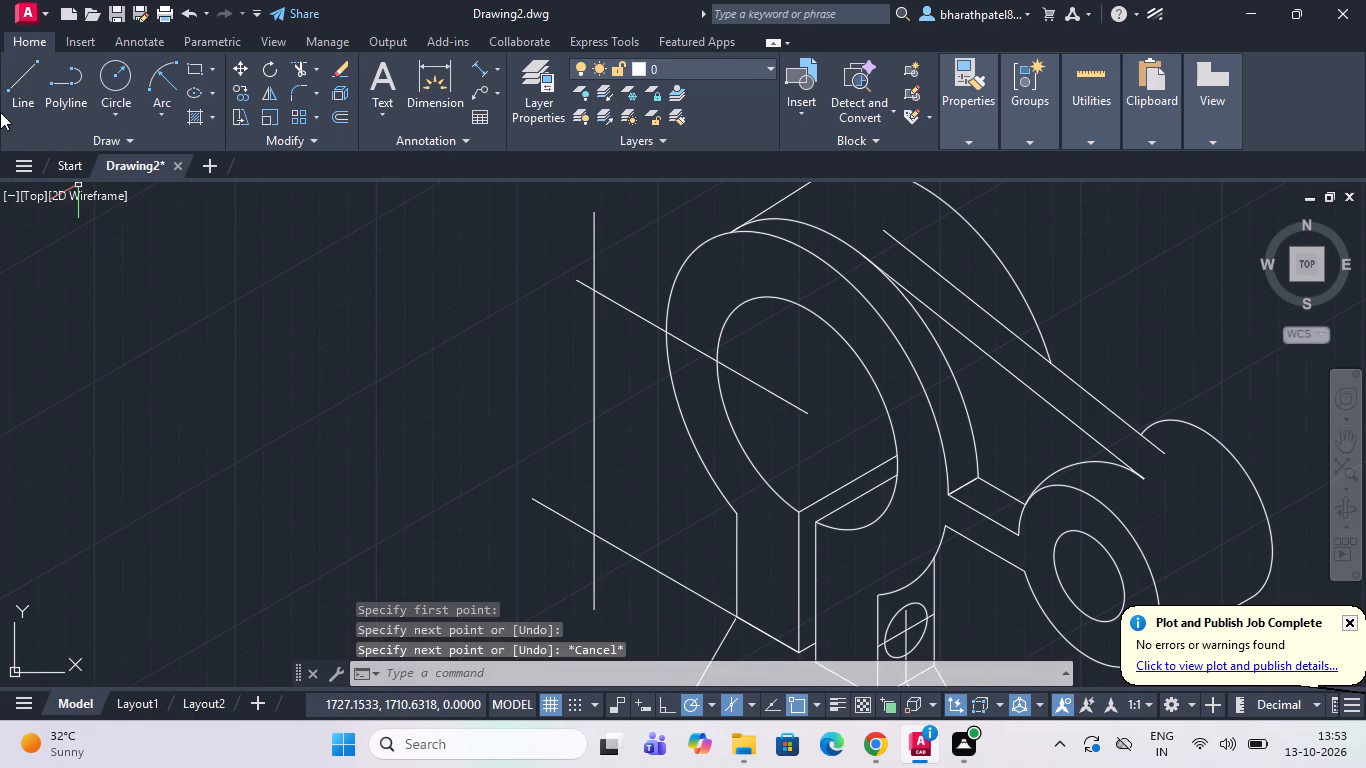
Add an aligned dimension between the vertical line's intersections with the two extension lines, placed on the side away from the ring.
{"action": "left_click_drag", "start_coordinate": [478, 68], "coordinate": [487, 93]}
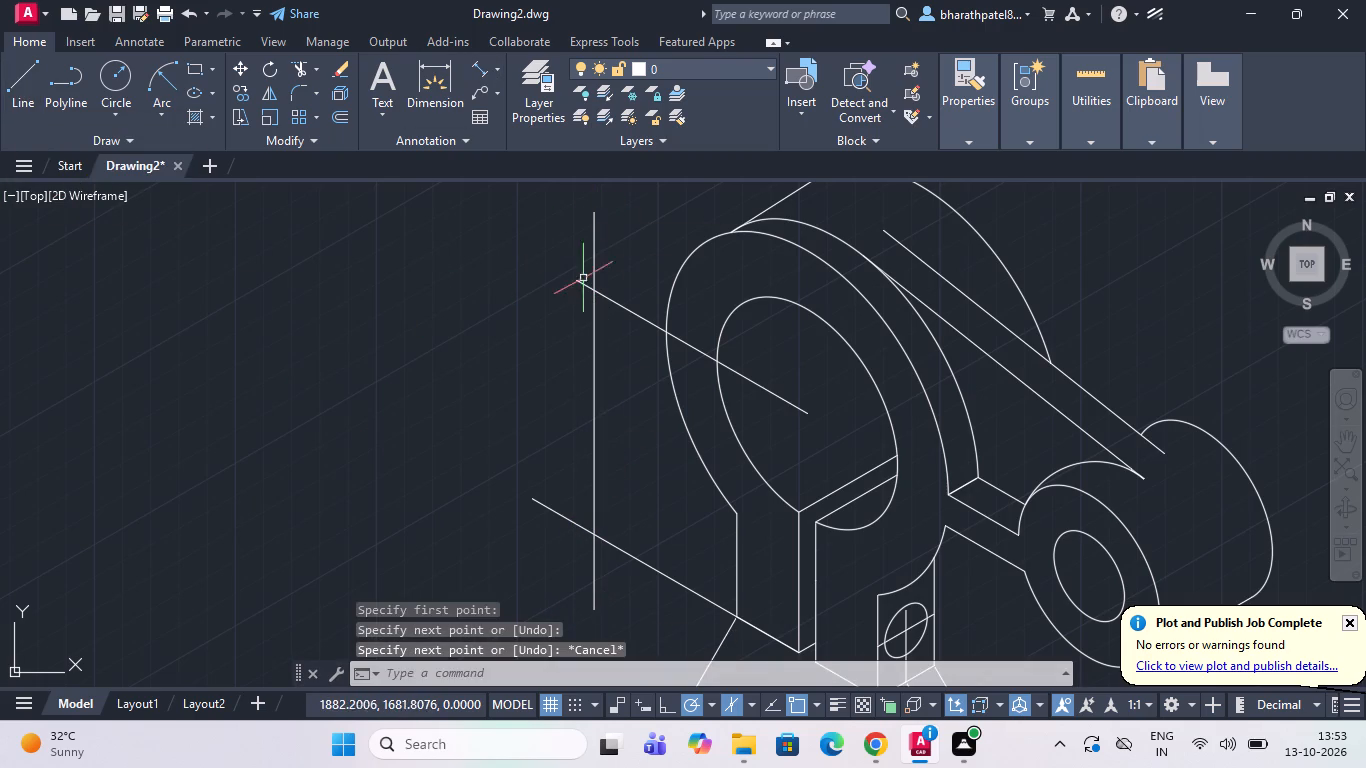
{"action": "left_click", "coordinate": [478, 63]}
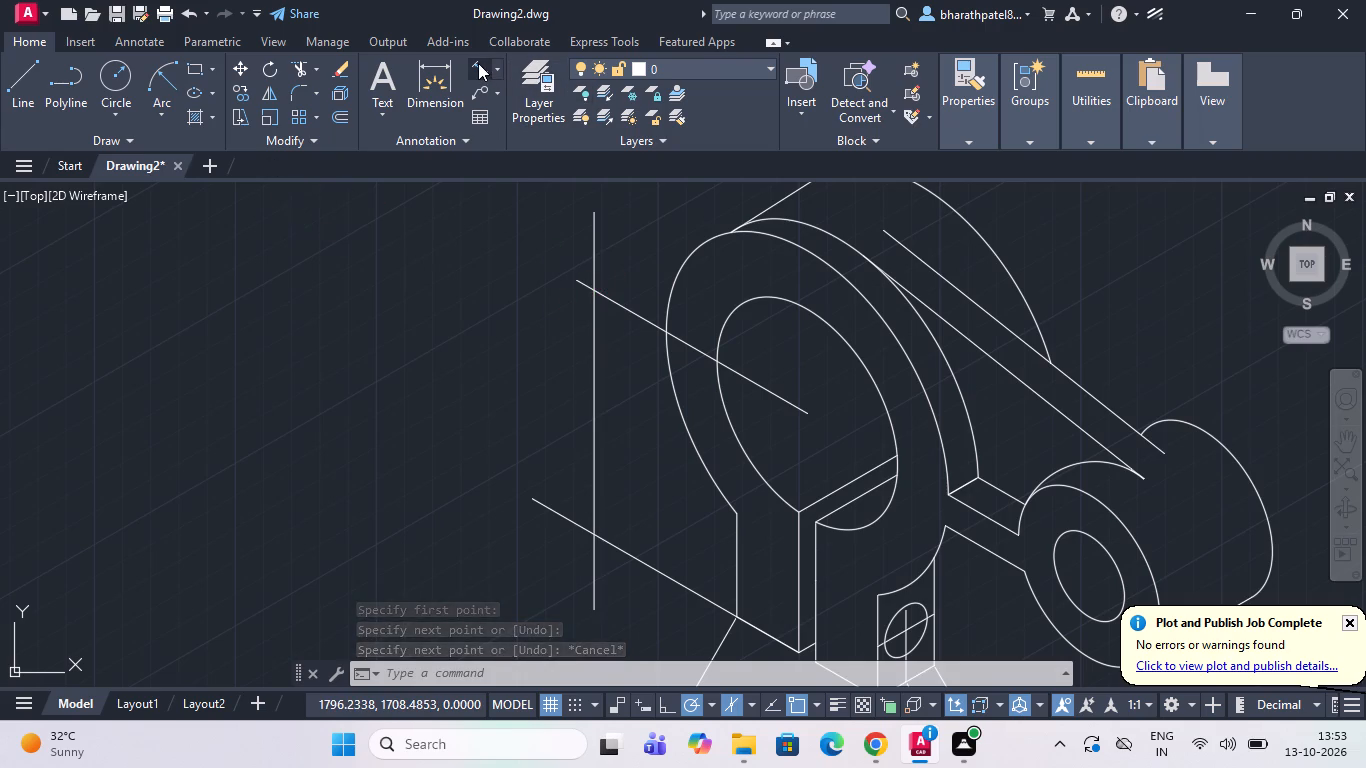
{"action": "left_click", "coordinate": [593, 289]}
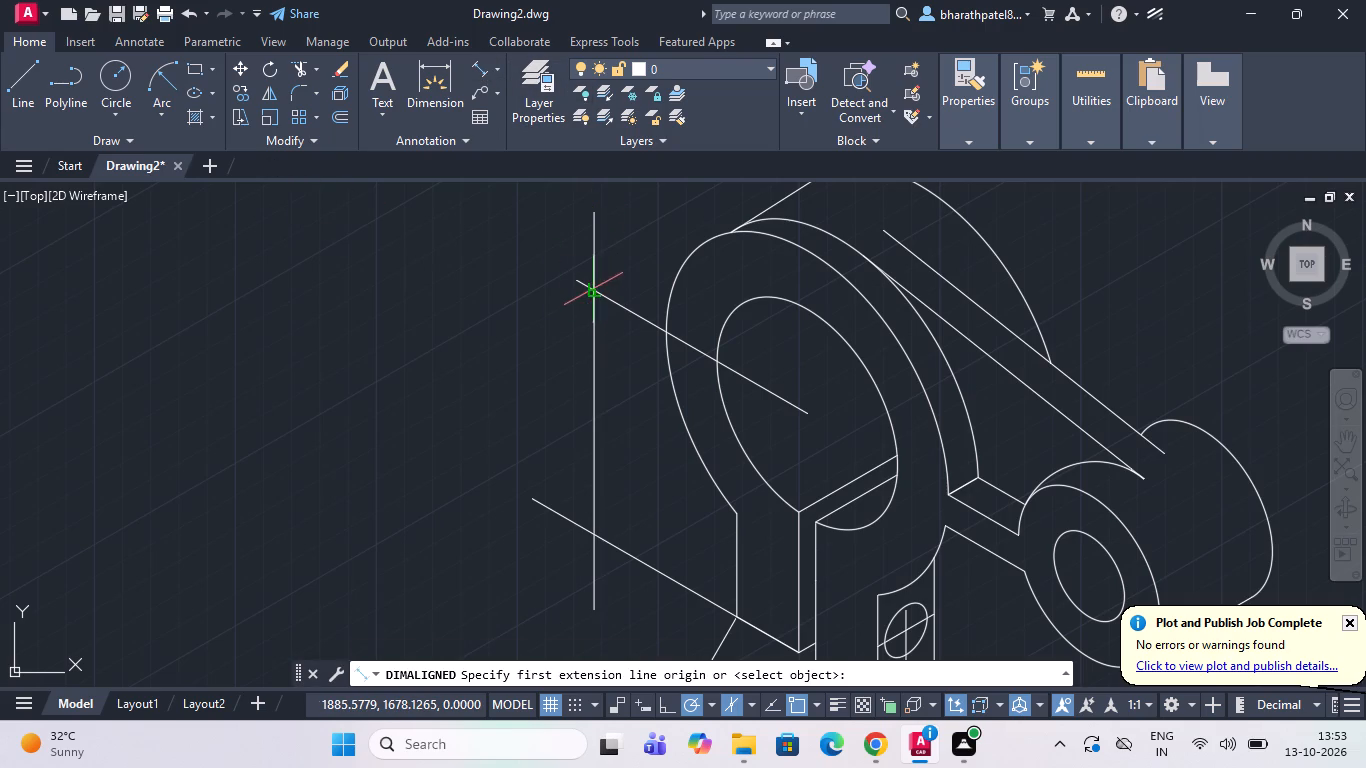
{"action": "left_click", "coordinate": [596, 529]}
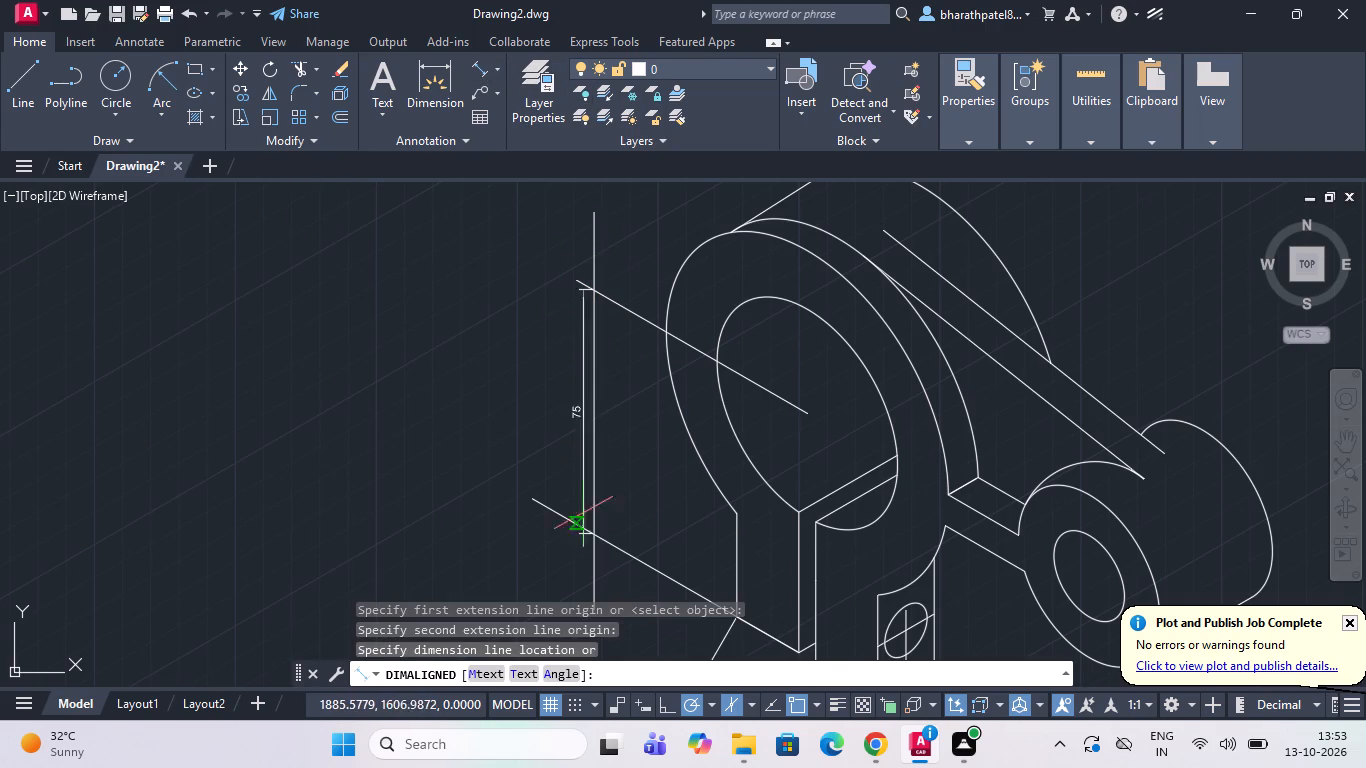
{"action": "left_click", "coordinate": [543, 471]}
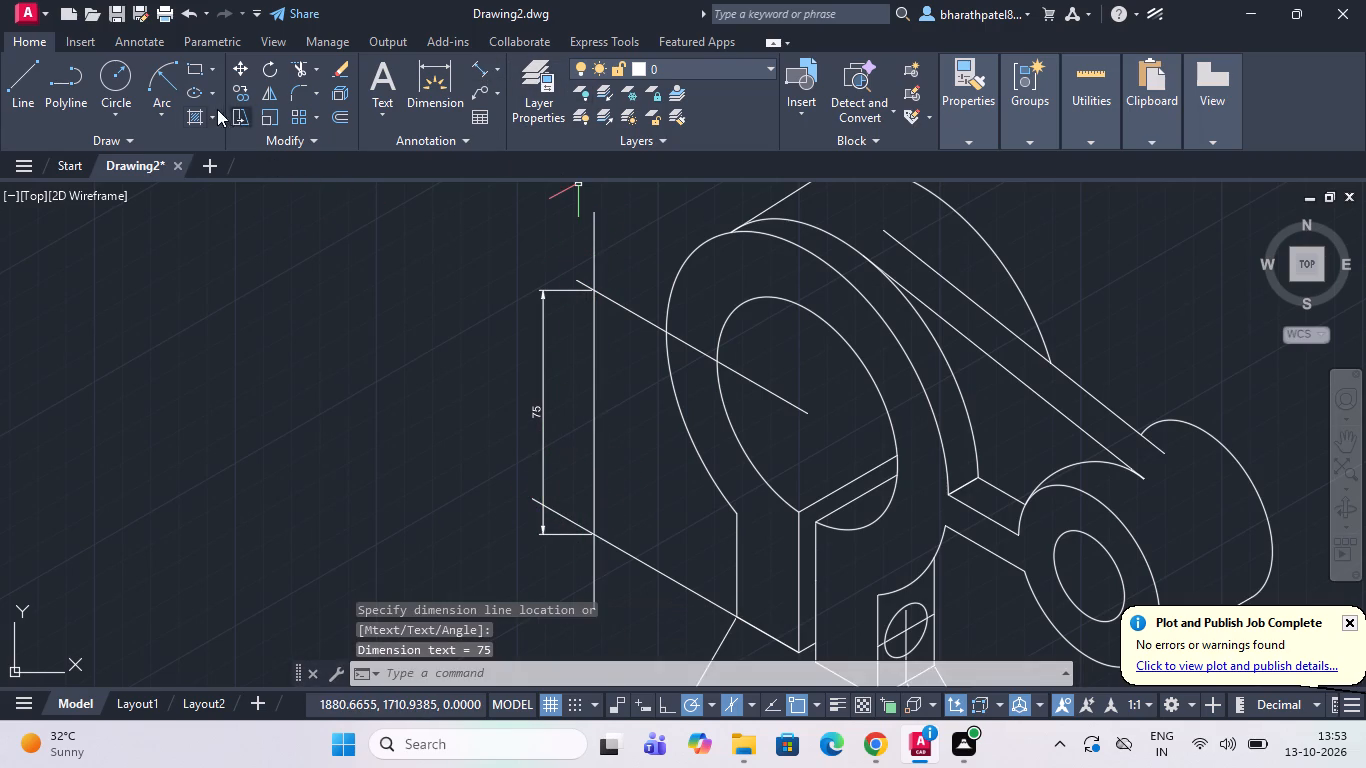
Trim the vertical line's ends beyond the two extension lines and the extension-line stubs that project past the vertical line.
{"action": "left_click_drag", "start_coordinate": [299, 66], "coordinate": [321, 73]}
{"action": "left_click_drag", "start_coordinate": [624, 228], "coordinate": [520, 230]}
{"action": "key", "text": "Escape"}
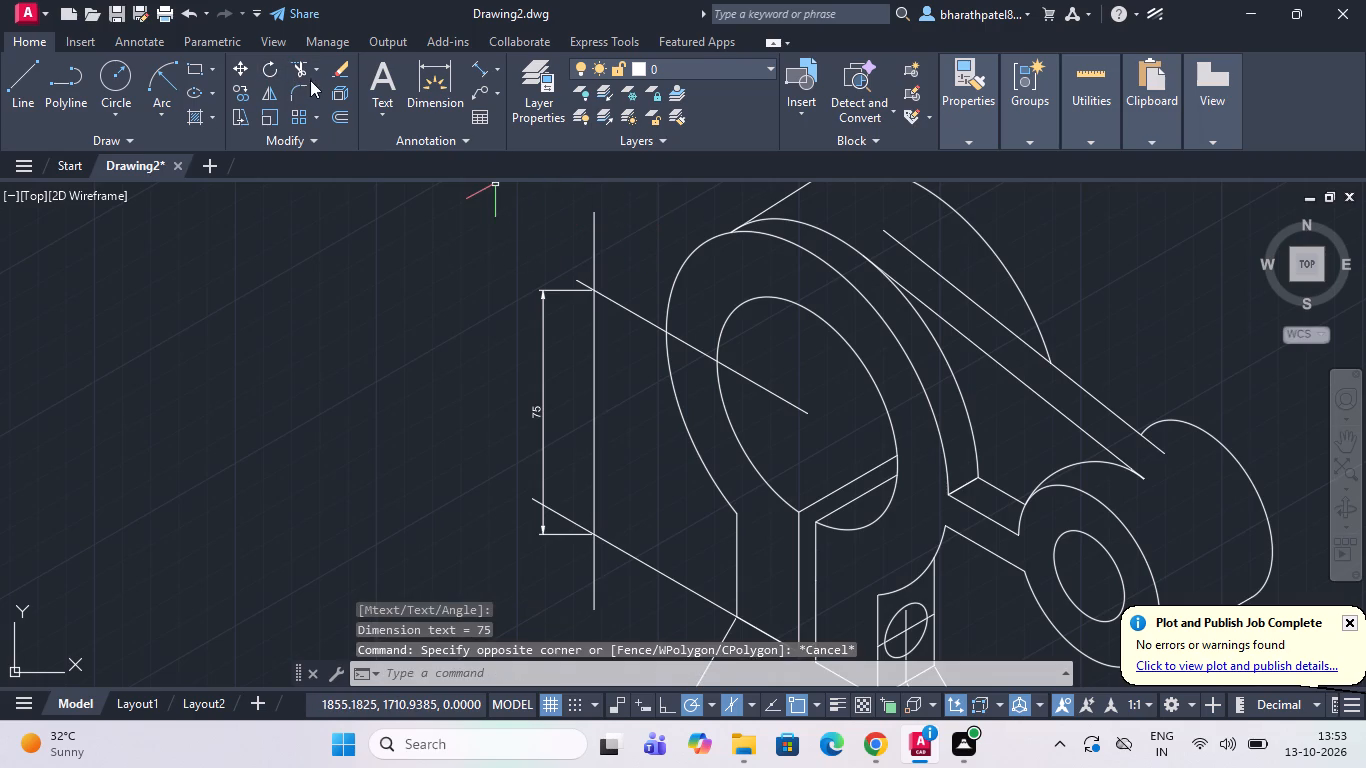
{"action": "left_click", "coordinate": [301, 60]}
{"action": "left_click_drag", "start_coordinate": [615, 235], "coordinate": [509, 243]}
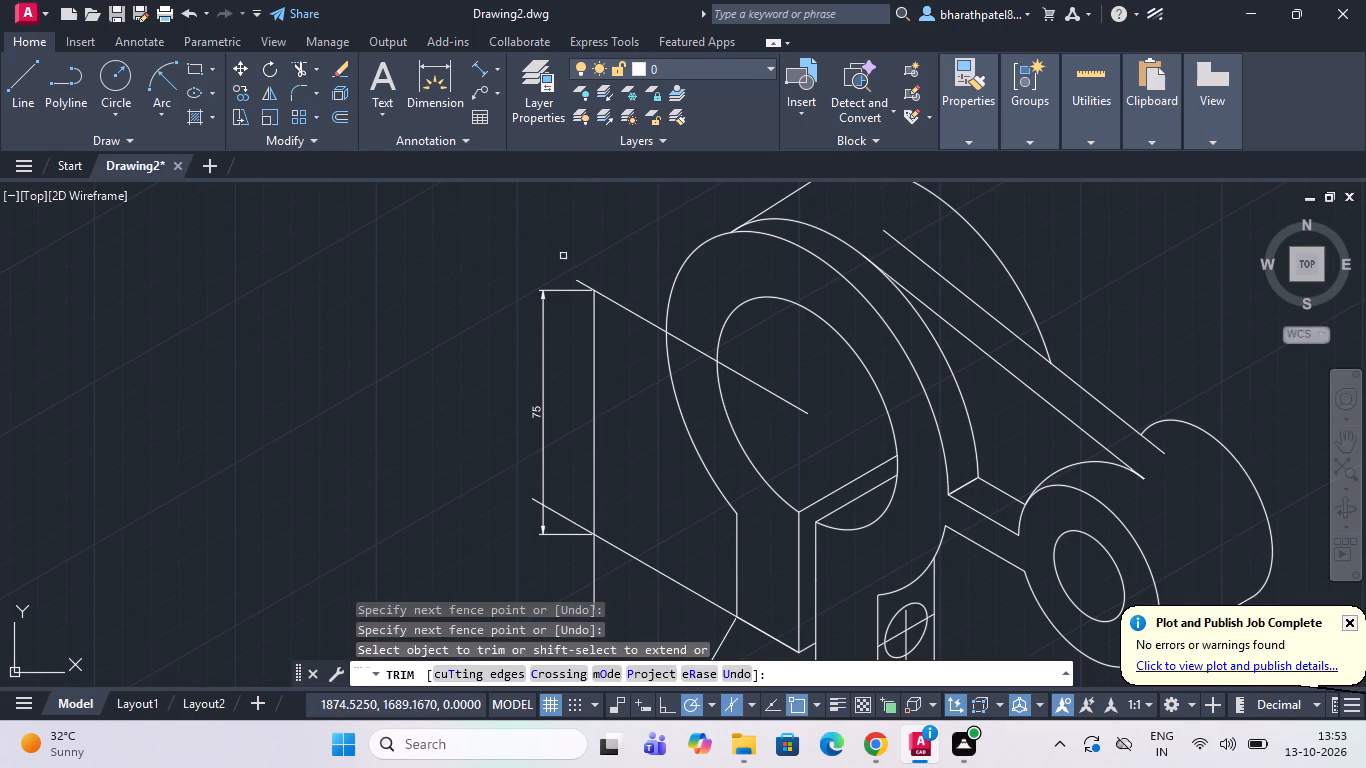
{"action": "left_click", "coordinate": [581, 284]}
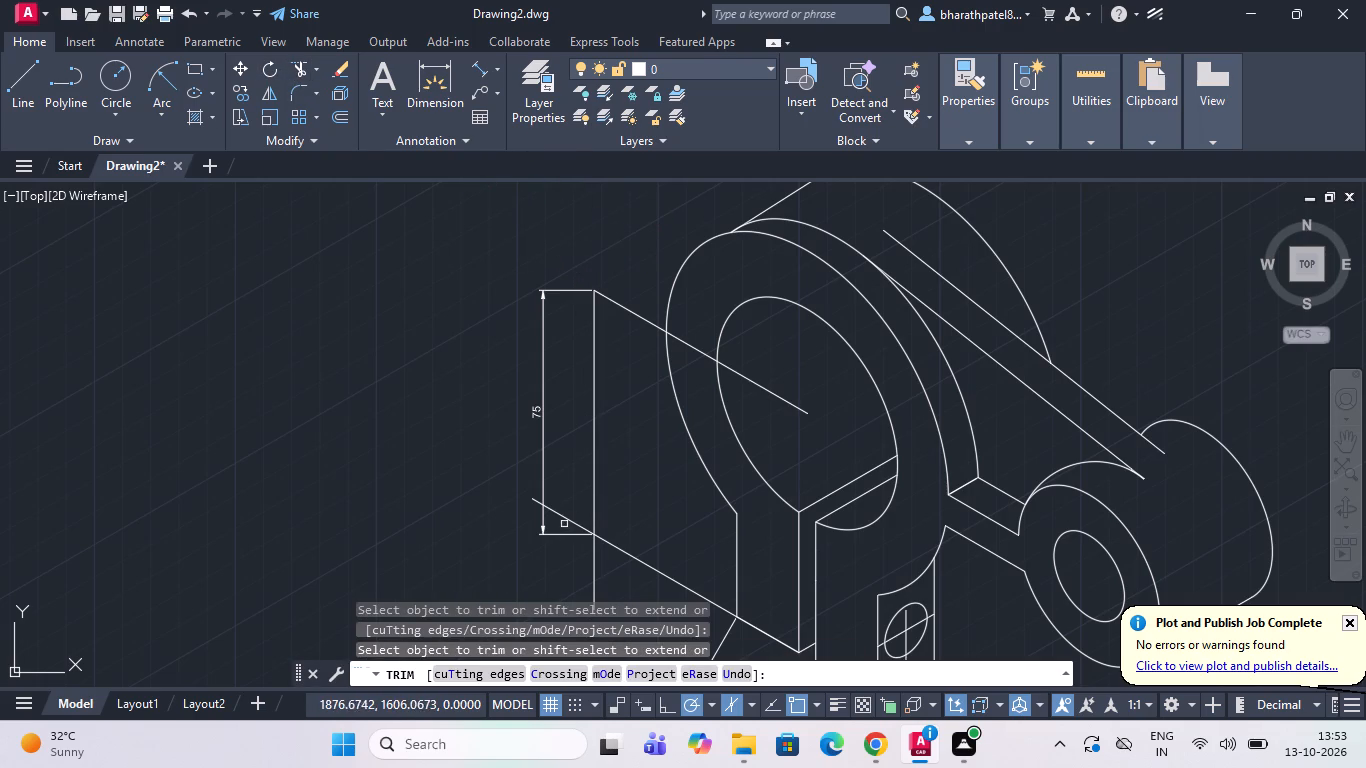
{"action": "left_click", "coordinate": [564, 516]}
{"action": "scroll", "coordinate": [564, 481], "scroll_direction": "down", "scroll_amount": 2}
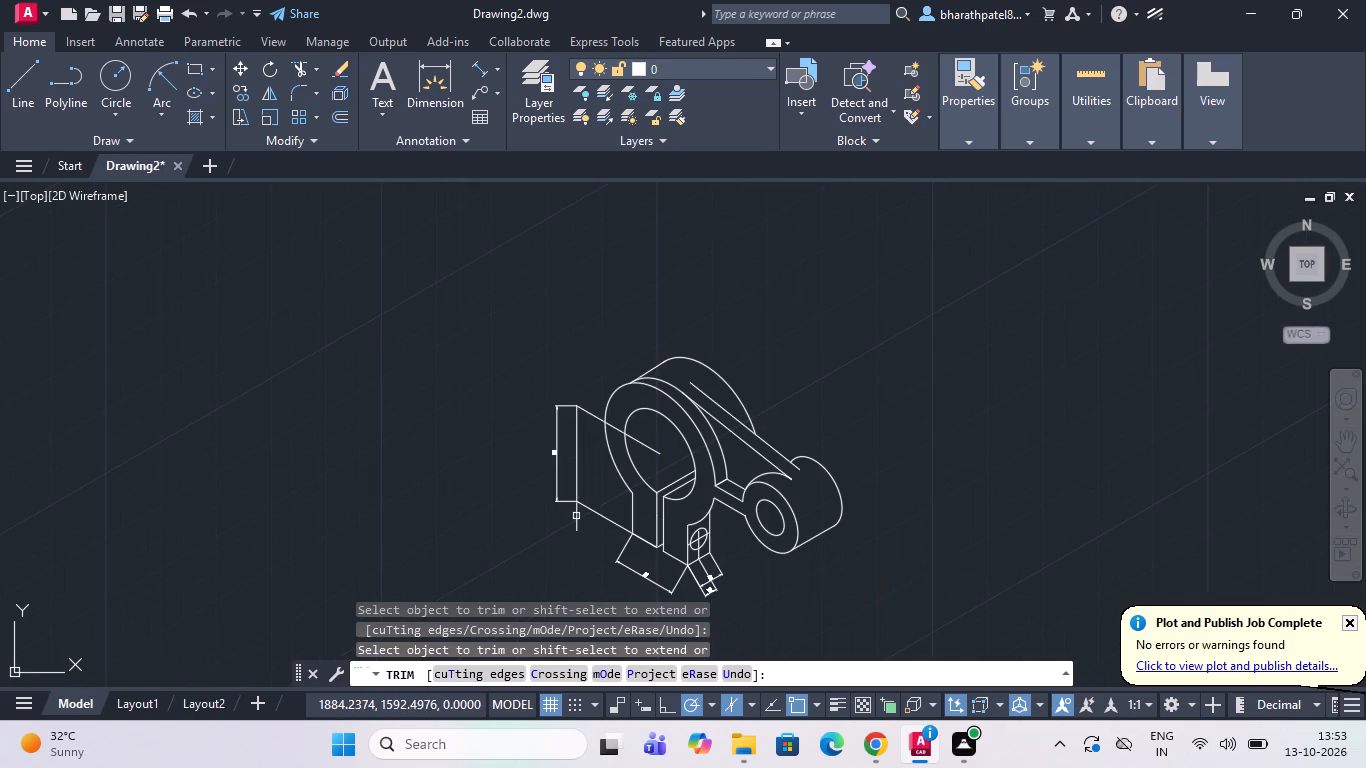
{"action": "scroll", "coordinate": [578, 518], "scroll_direction": "up", "scroll_amount": 3}
{"action": "left_click_drag", "start_coordinate": [517, 489], "coordinate": [596, 504]}
{"action": "scroll", "coordinate": [588, 497], "scroll_direction": "down", "scroll_amount": 1}
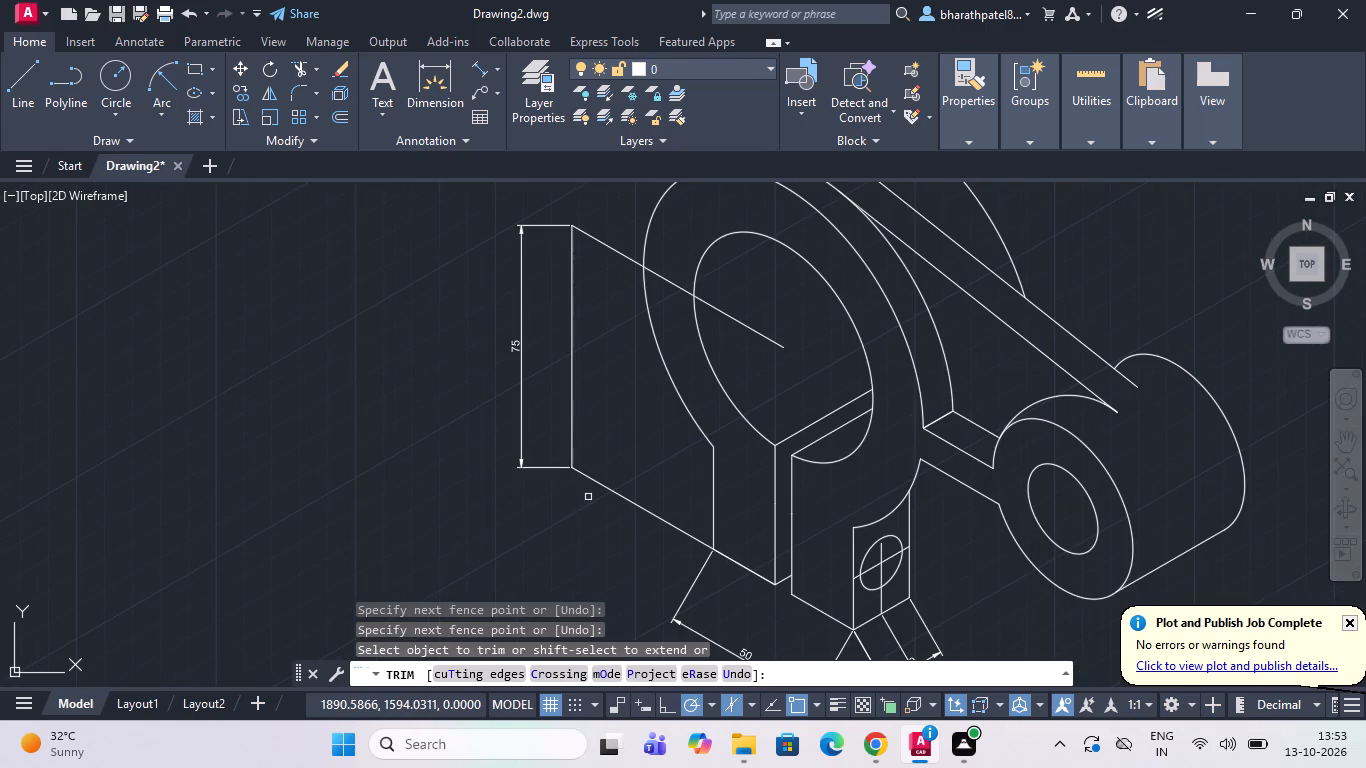
{"action": "scroll", "coordinate": [661, 295], "scroll_direction": "down", "scroll_amount": 1}
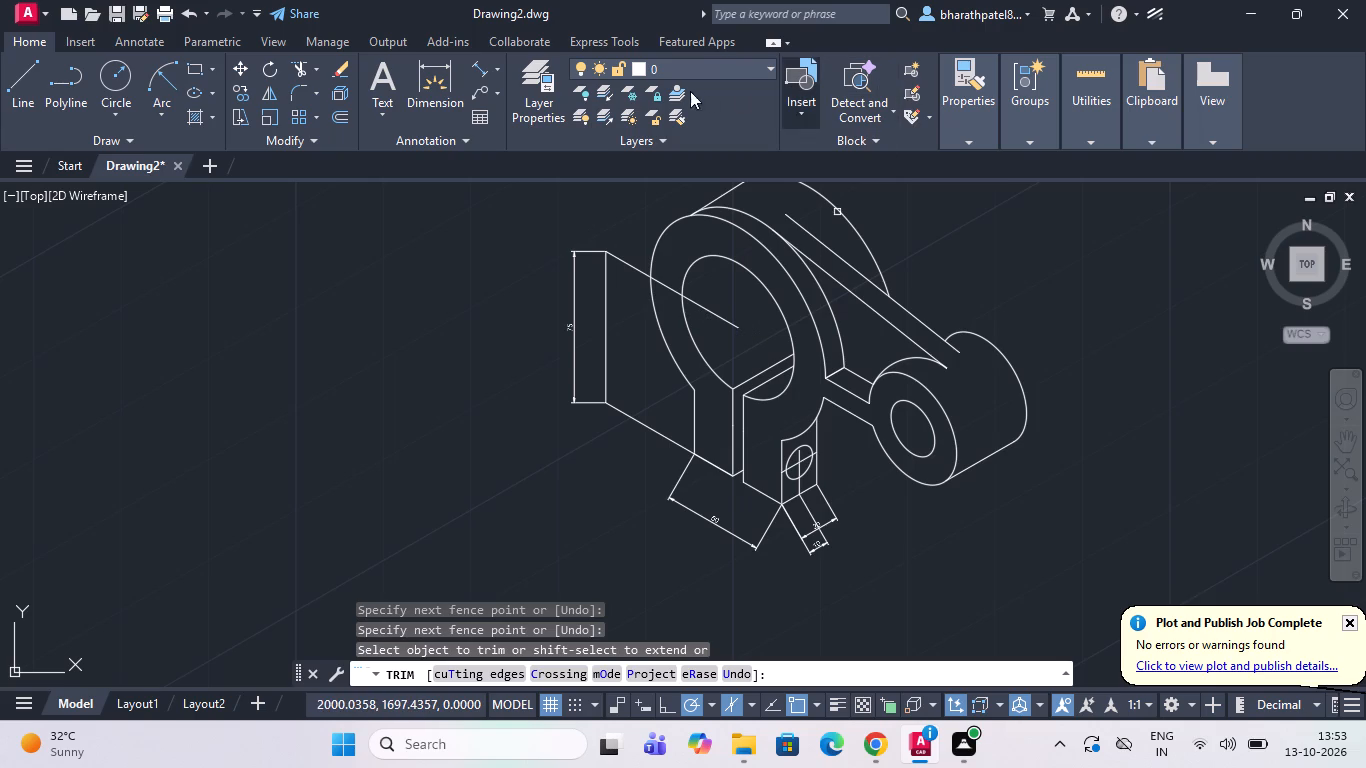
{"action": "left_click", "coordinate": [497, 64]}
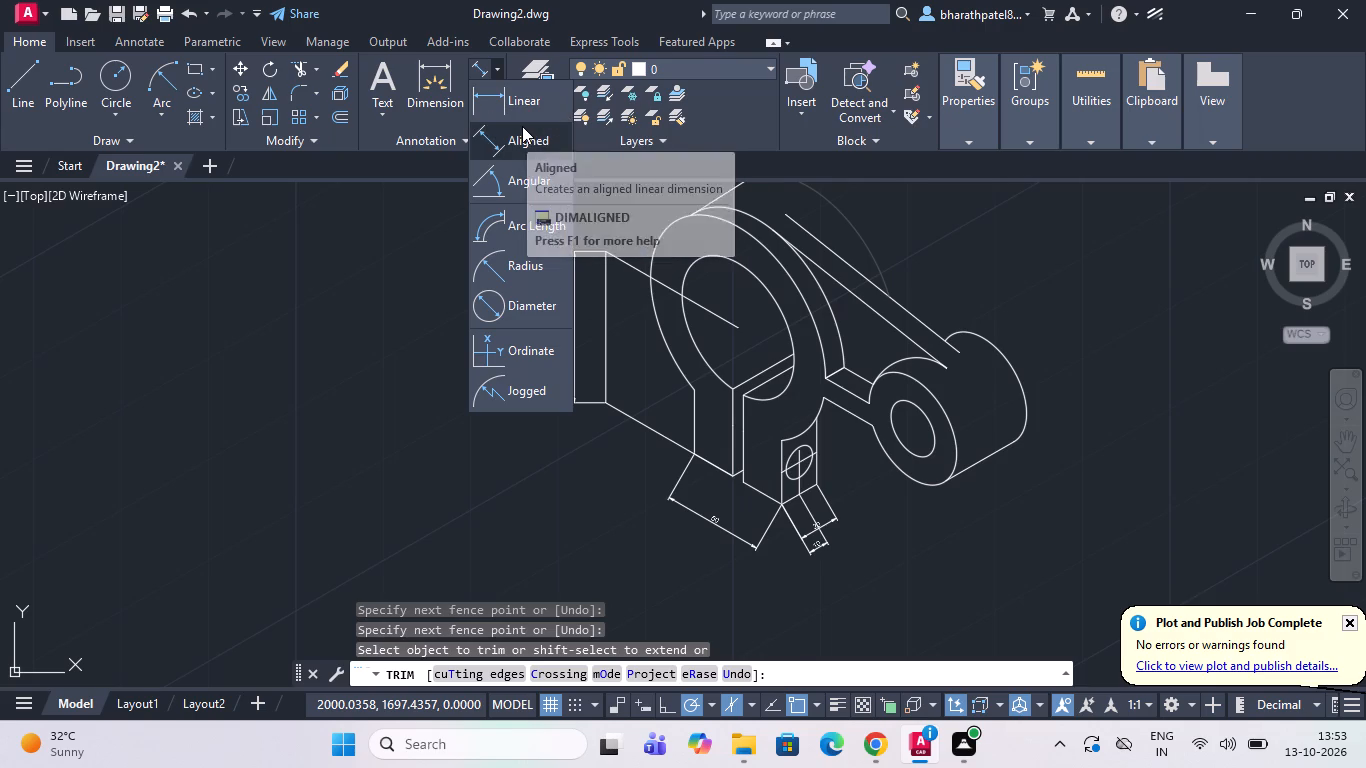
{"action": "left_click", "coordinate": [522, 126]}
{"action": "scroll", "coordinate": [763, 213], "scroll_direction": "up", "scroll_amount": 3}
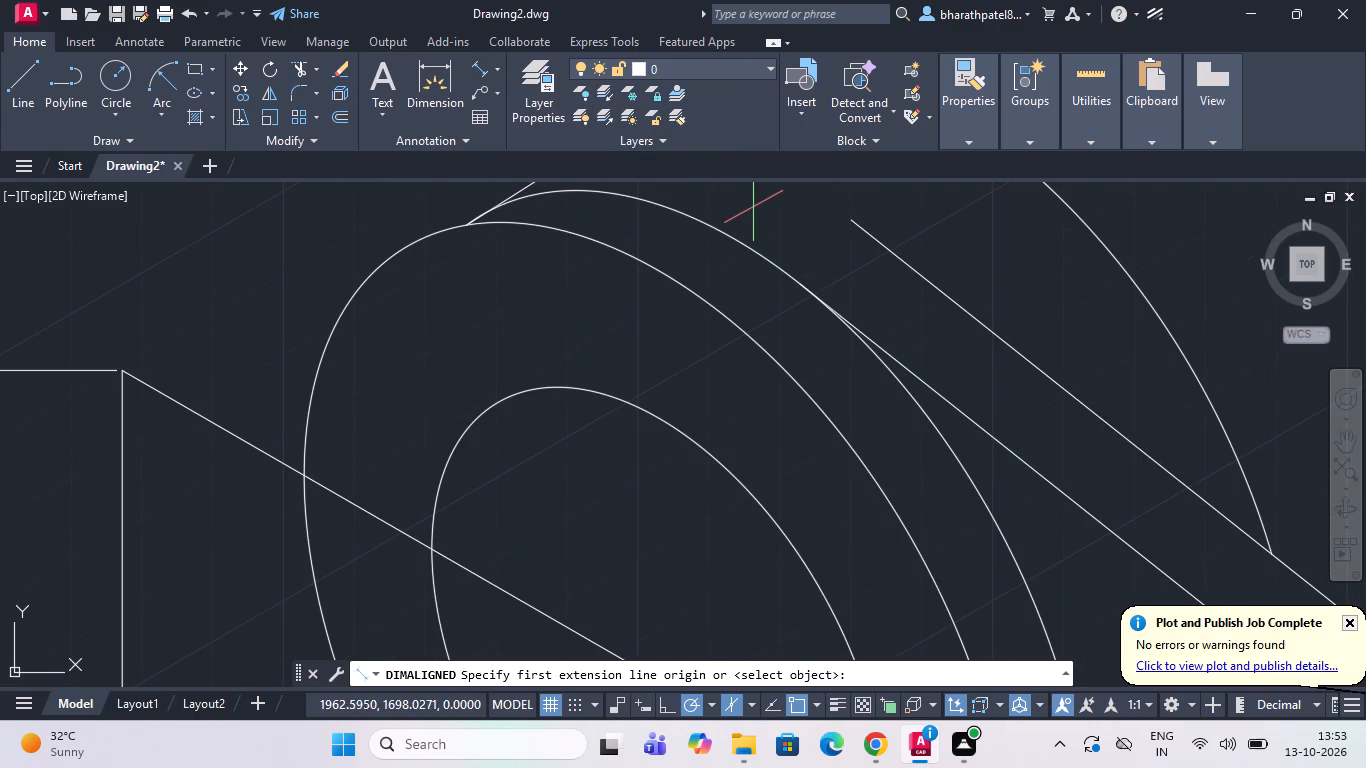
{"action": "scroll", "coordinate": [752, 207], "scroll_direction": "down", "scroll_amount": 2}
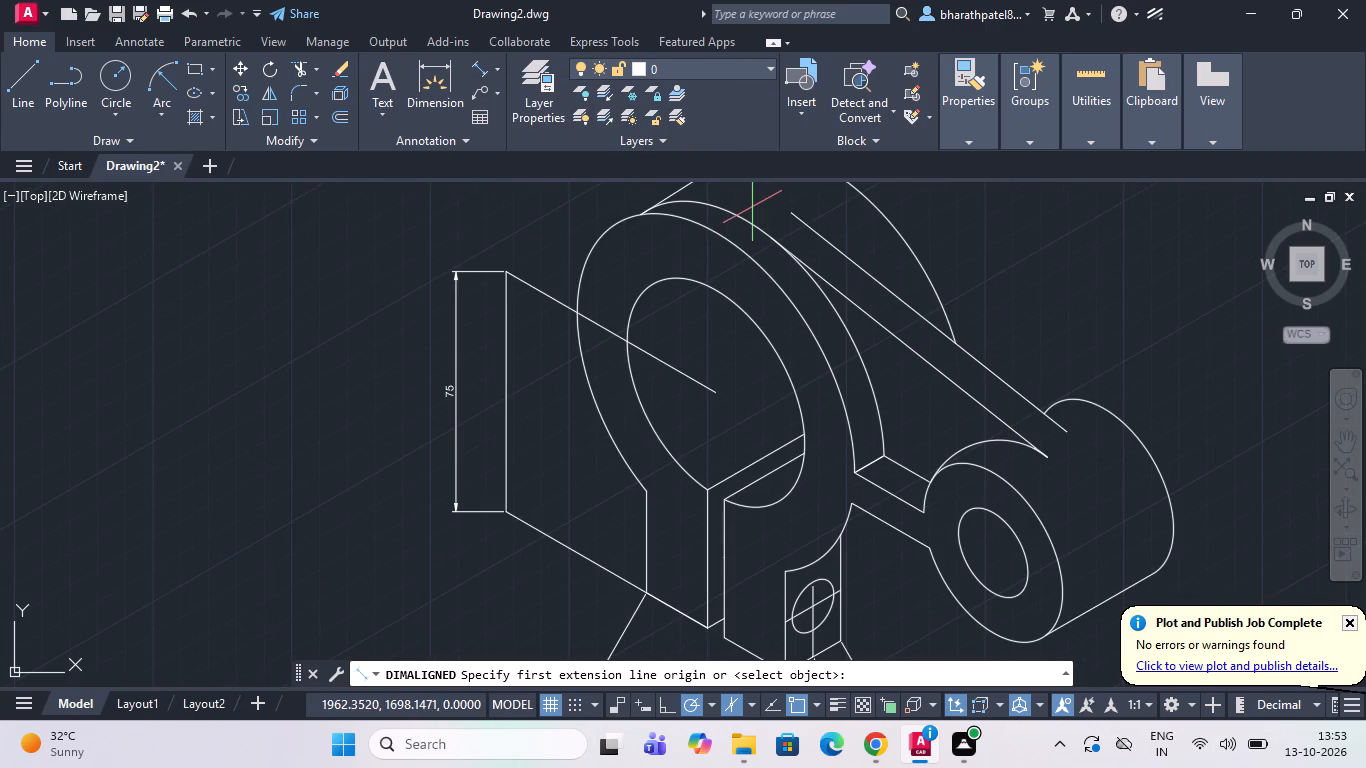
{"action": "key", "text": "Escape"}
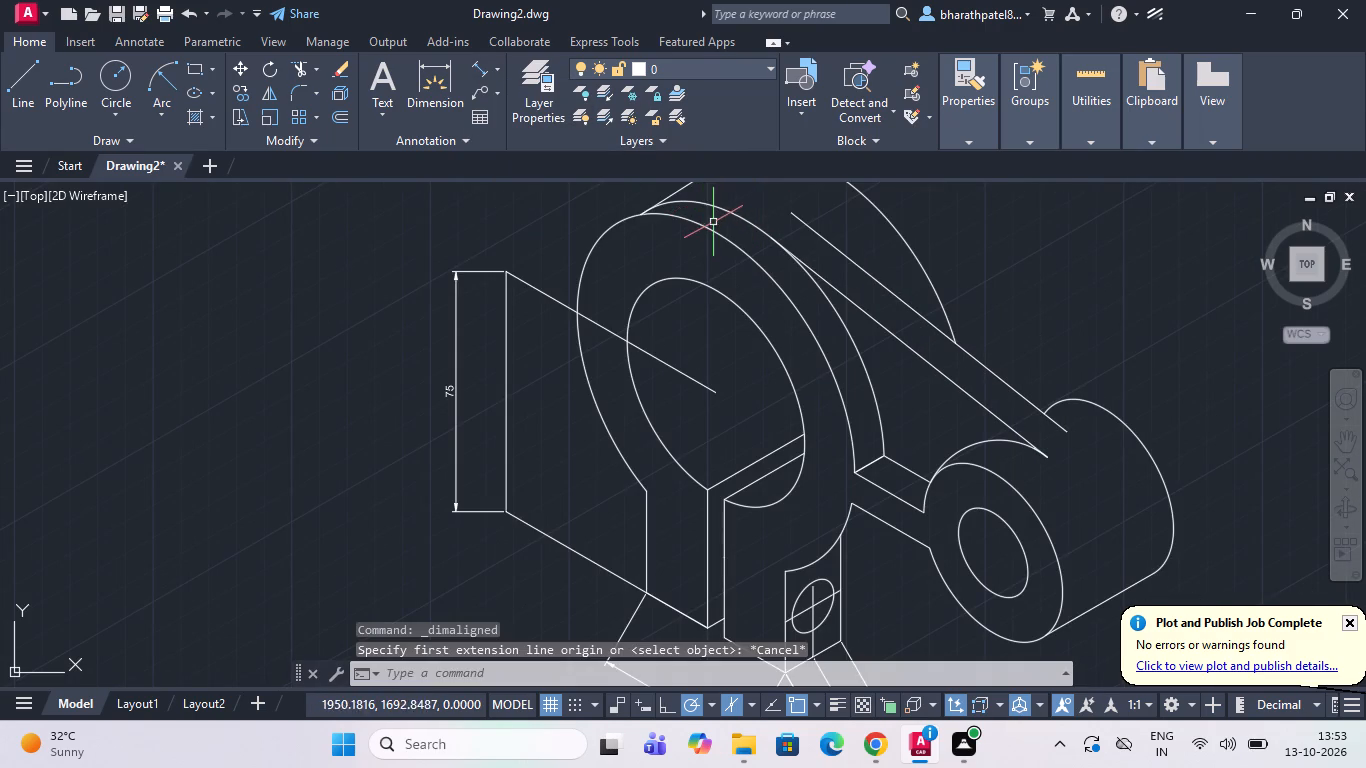
Draw a tangent line from the upper edge of the ring's front outer curve to the start of the rear outer arc.
{"action": "scroll", "coordinate": [669, 207], "scroll_direction": "up", "scroll_amount": 3}
{"action": "scroll", "coordinate": [669, 208], "scroll_direction": "down", "scroll_amount": 6}
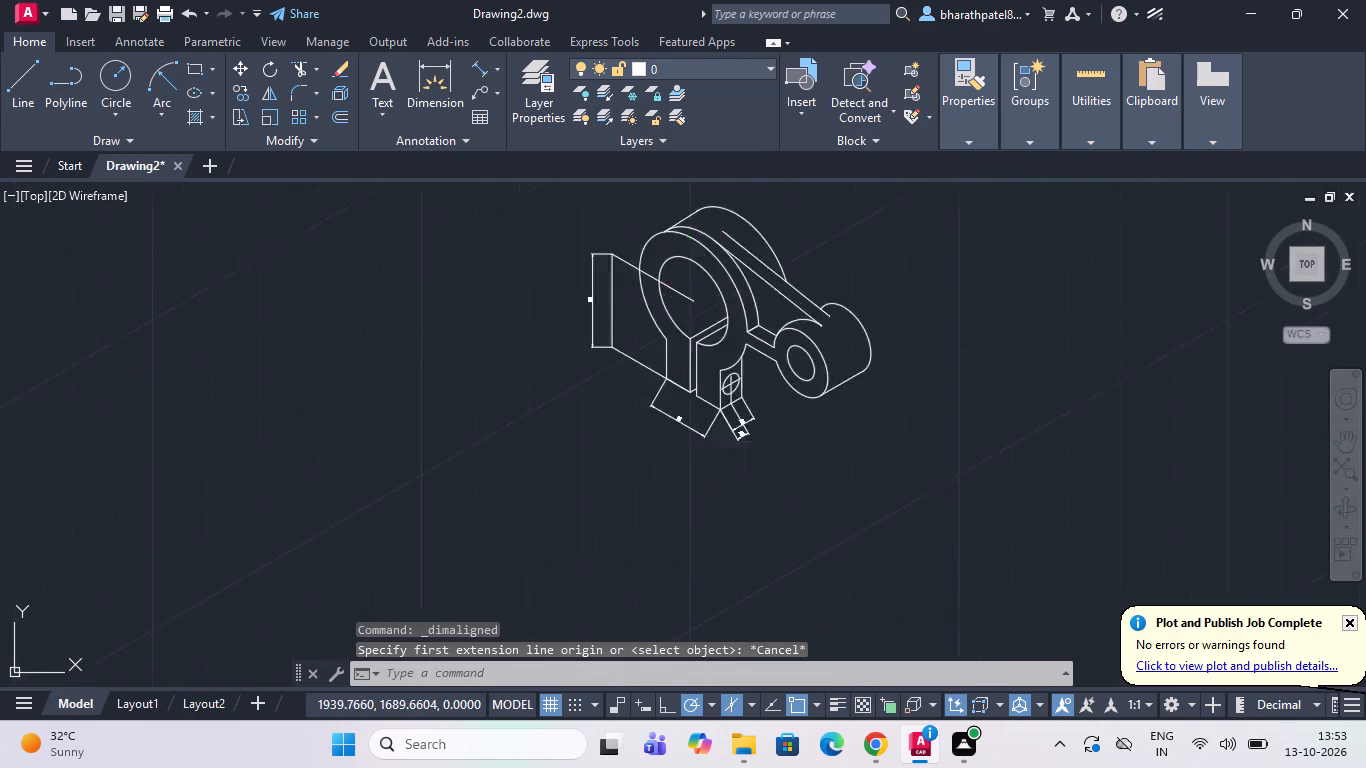
{"action": "scroll", "coordinate": [731, 207], "scroll_direction": "up", "scroll_amount": 3}
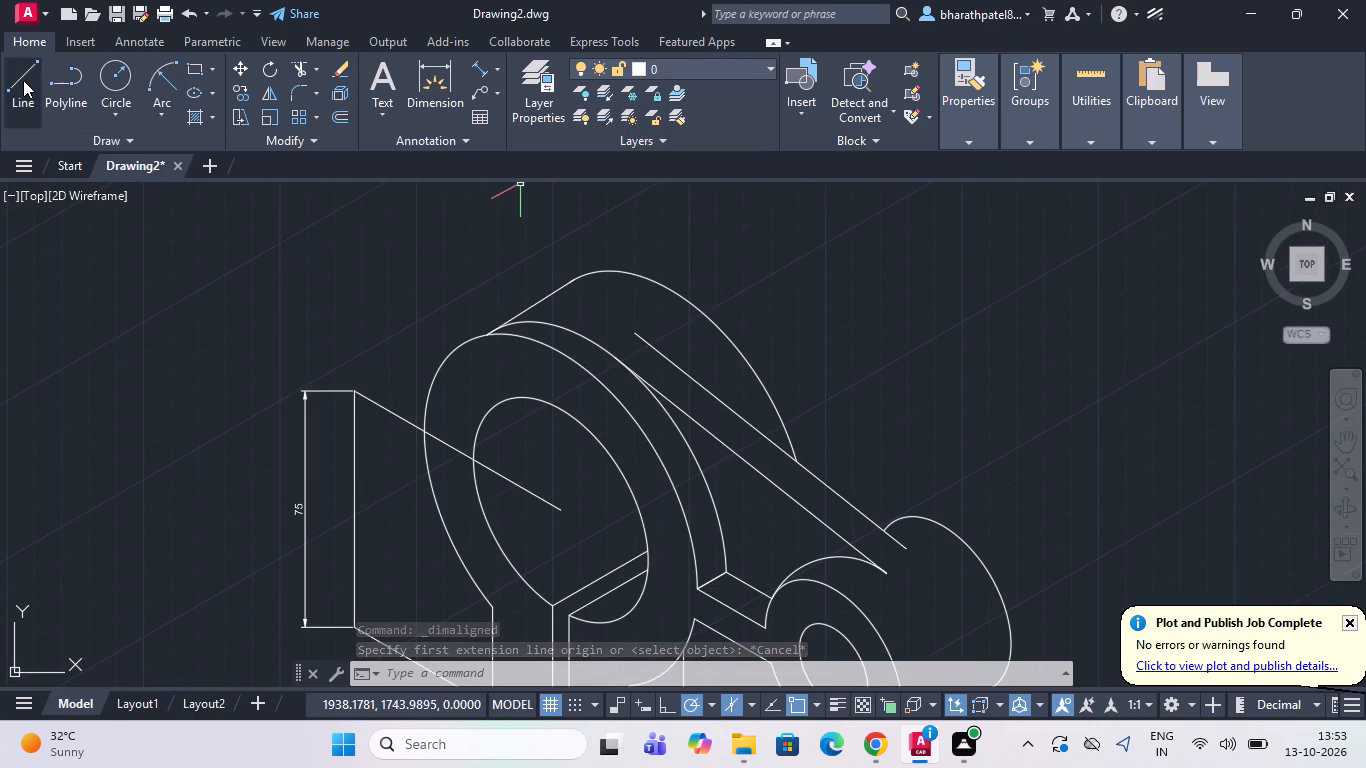
{"action": "left_click_drag", "start_coordinate": [23, 80], "coordinate": [65, 94]}
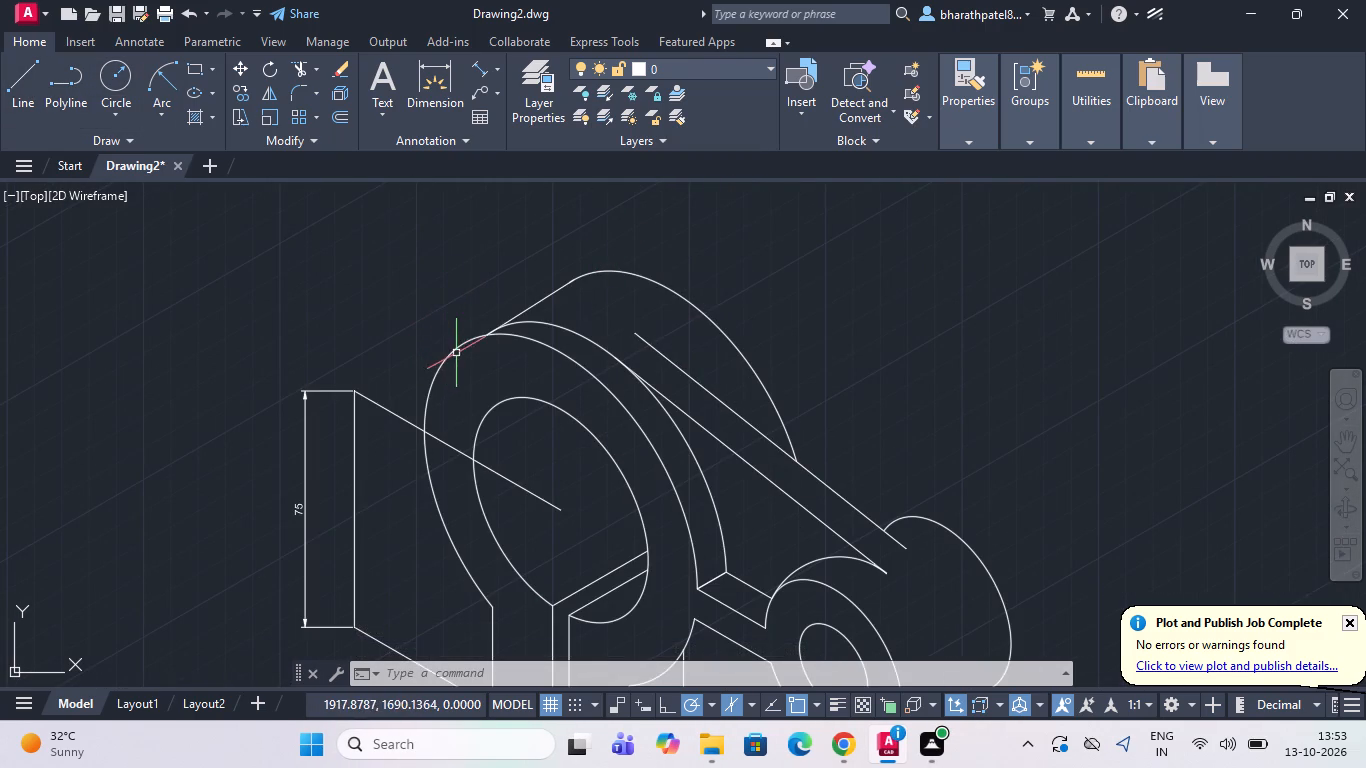
{"action": "left_click", "coordinate": [26, 67]}
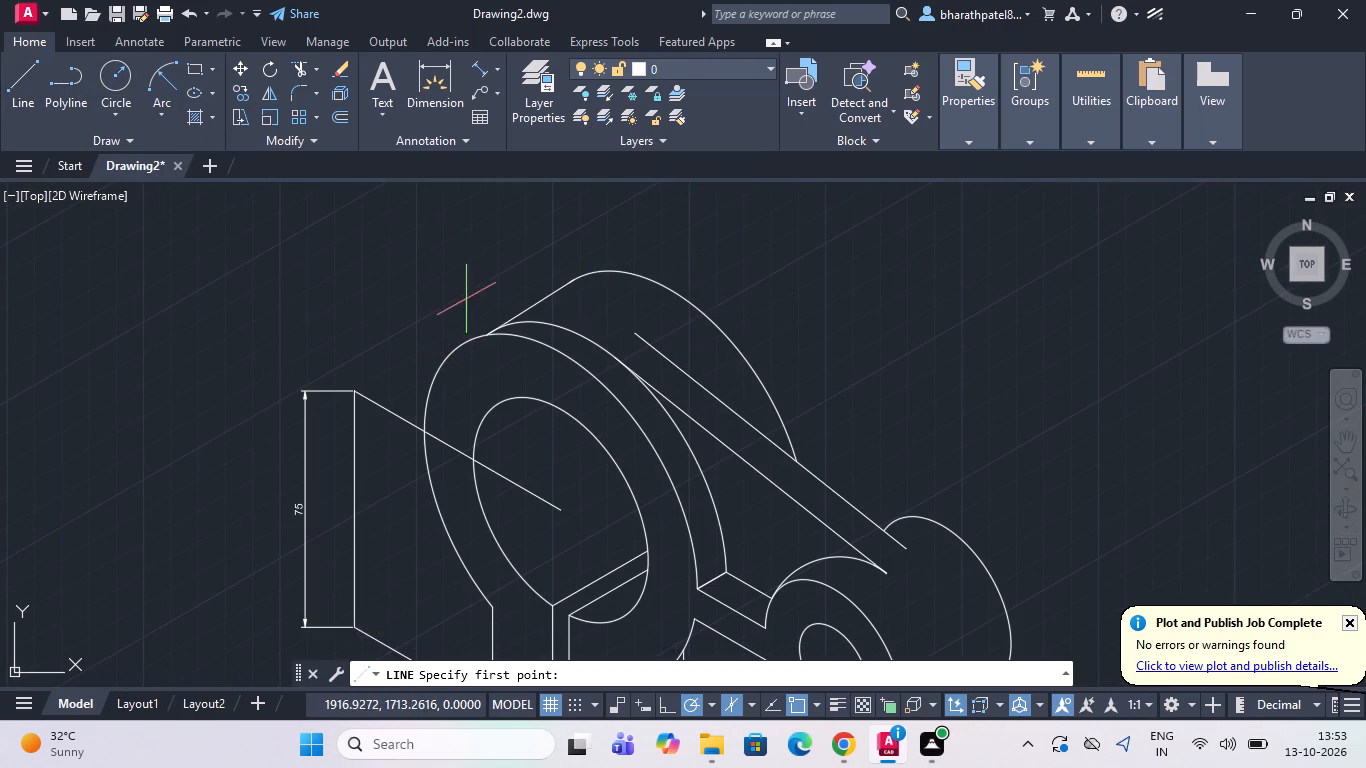
{"action": "left_click", "coordinate": [460, 344]}
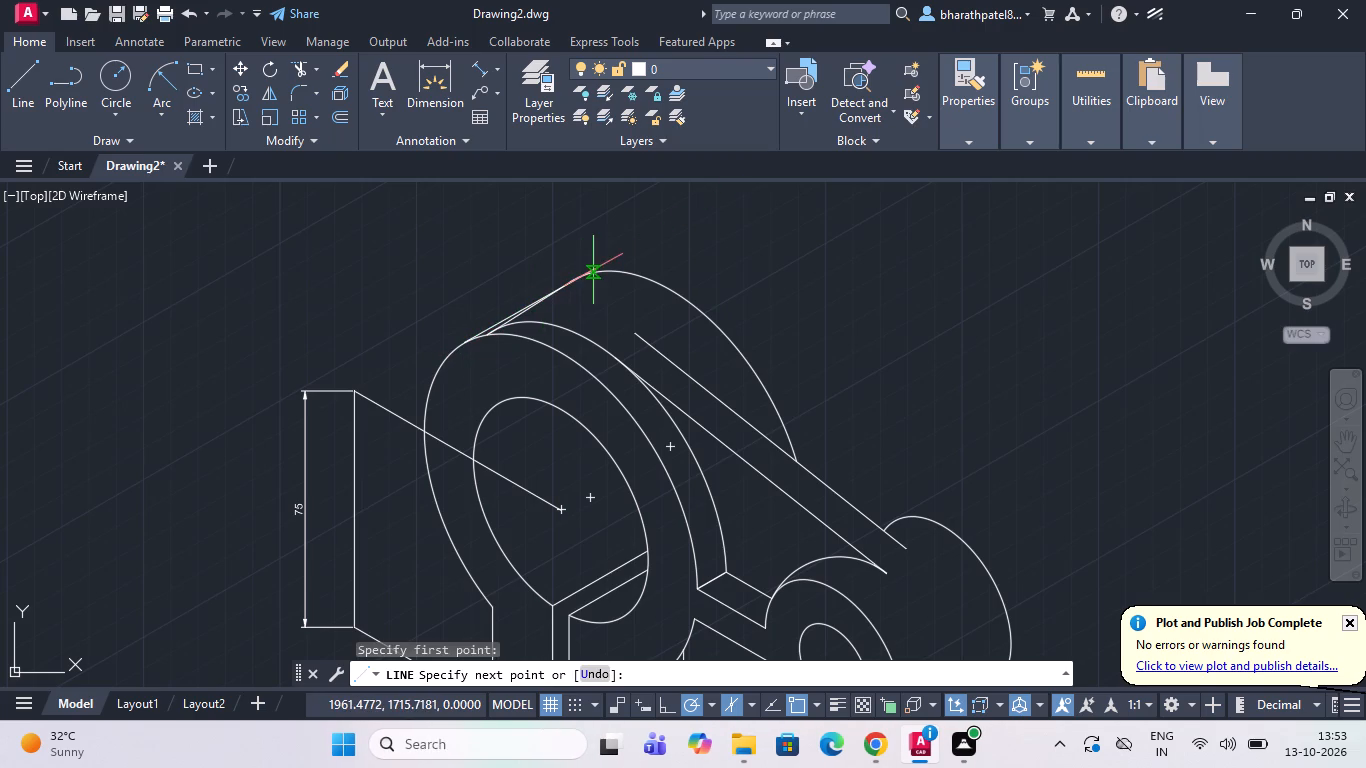
{"action": "scroll", "coordinate": [593, 270], "scroll_direction": "up", "scroll_amount": 2}
{"action": "scroll", "coordinate": [522, 309], "scroll_direction": "down", "scroll_amount": 1}
{"action": "scroll", "coordinate": [722, 262], "scroll_direction": "down", "scroll_amount": 2}
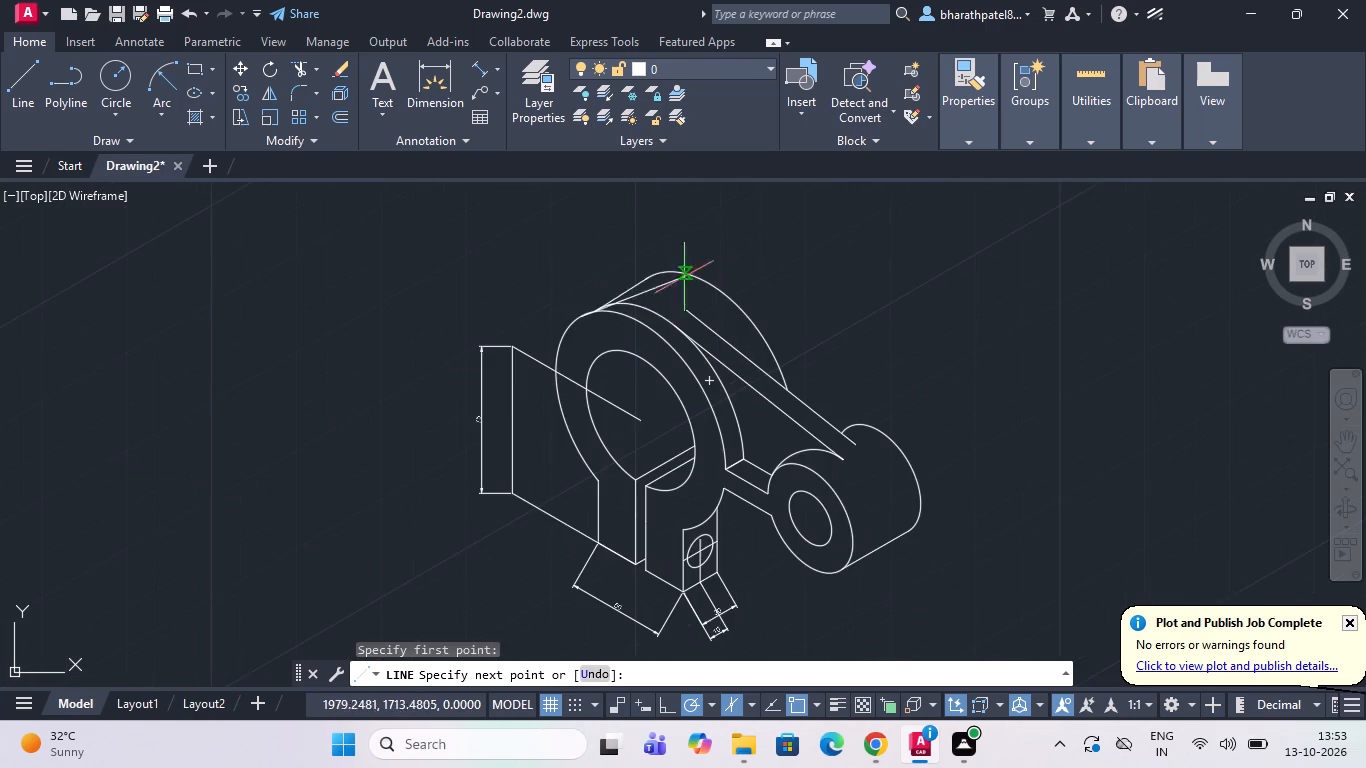
{"action": "scroll", "coordinate": [624, 294], "scroll_direction": "up", "scroll_amount": 3}
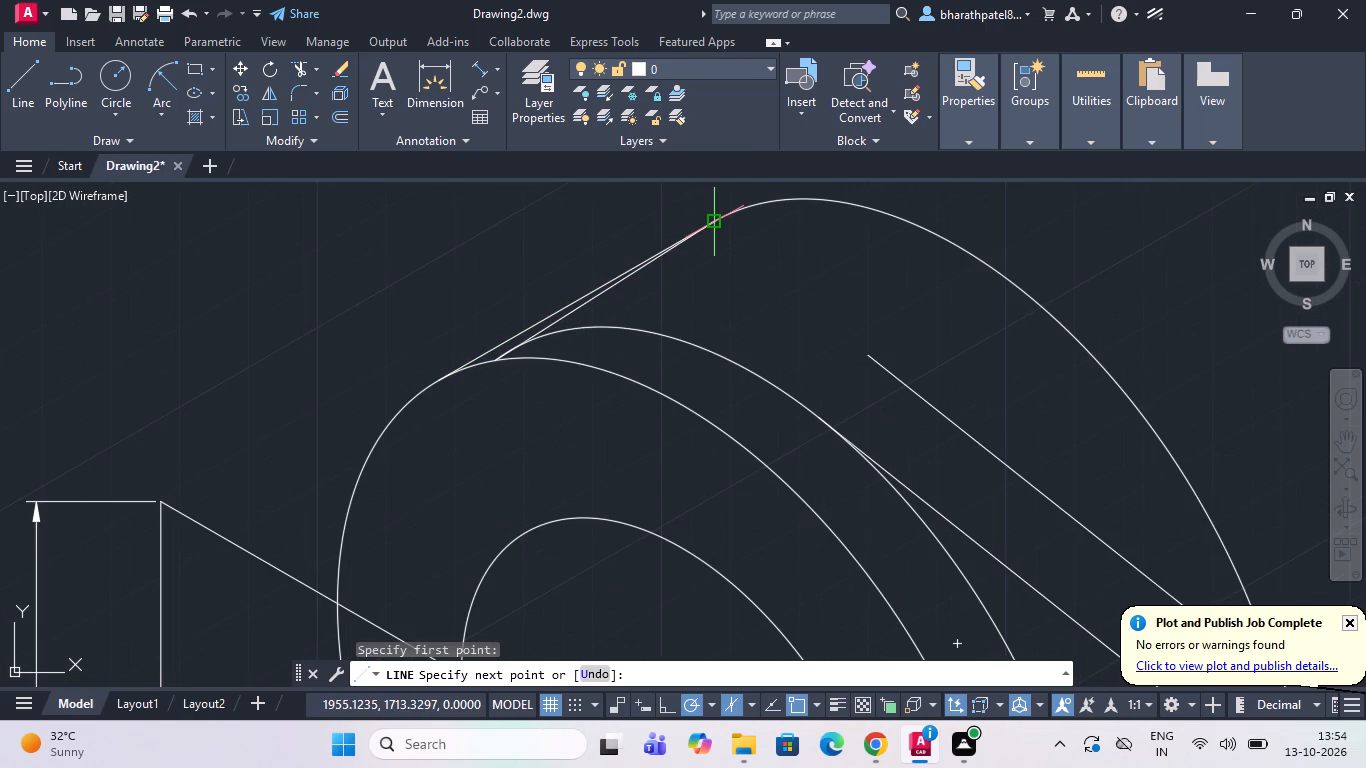
{"action": "left_click", "coordinate": [721, 223]}
{"action": "key", "text": "Escape"}
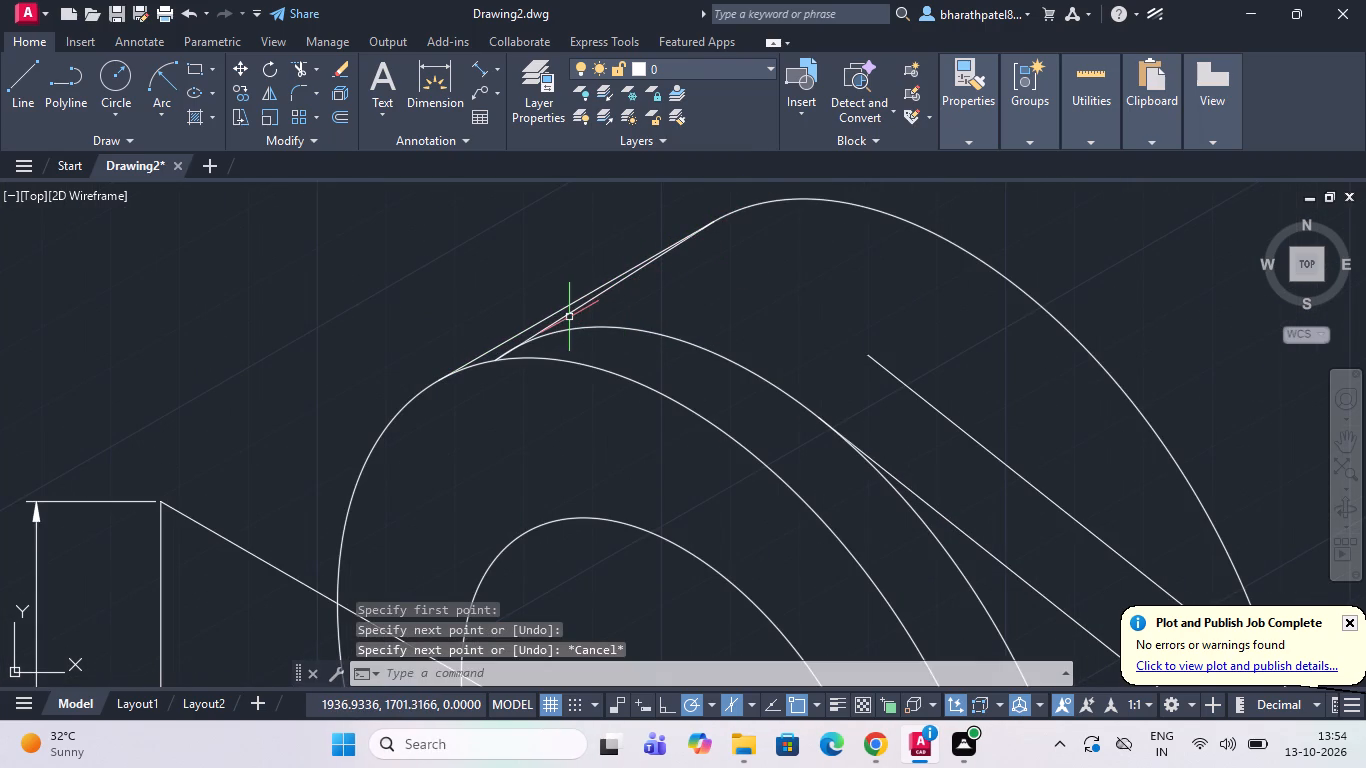
Trim away the old slanted edge line beneath the new tangent, the upper part of the ring's intermediate arc, and the leftover stub beside it.
{"action": "left_click_drag", "start_coordinate": [298, 71], "coordinate": [311, 76]}
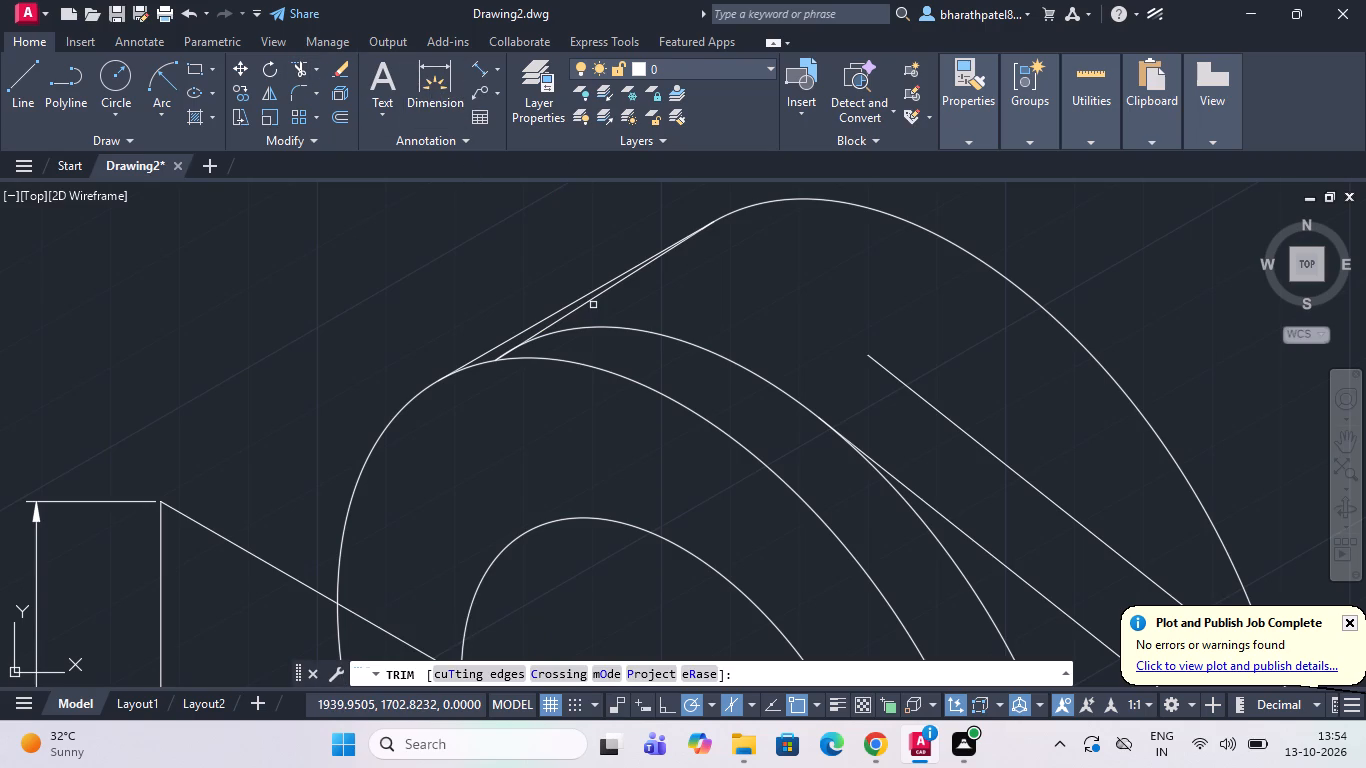
{"action": "left_click", "coordinate": [591, 301]}
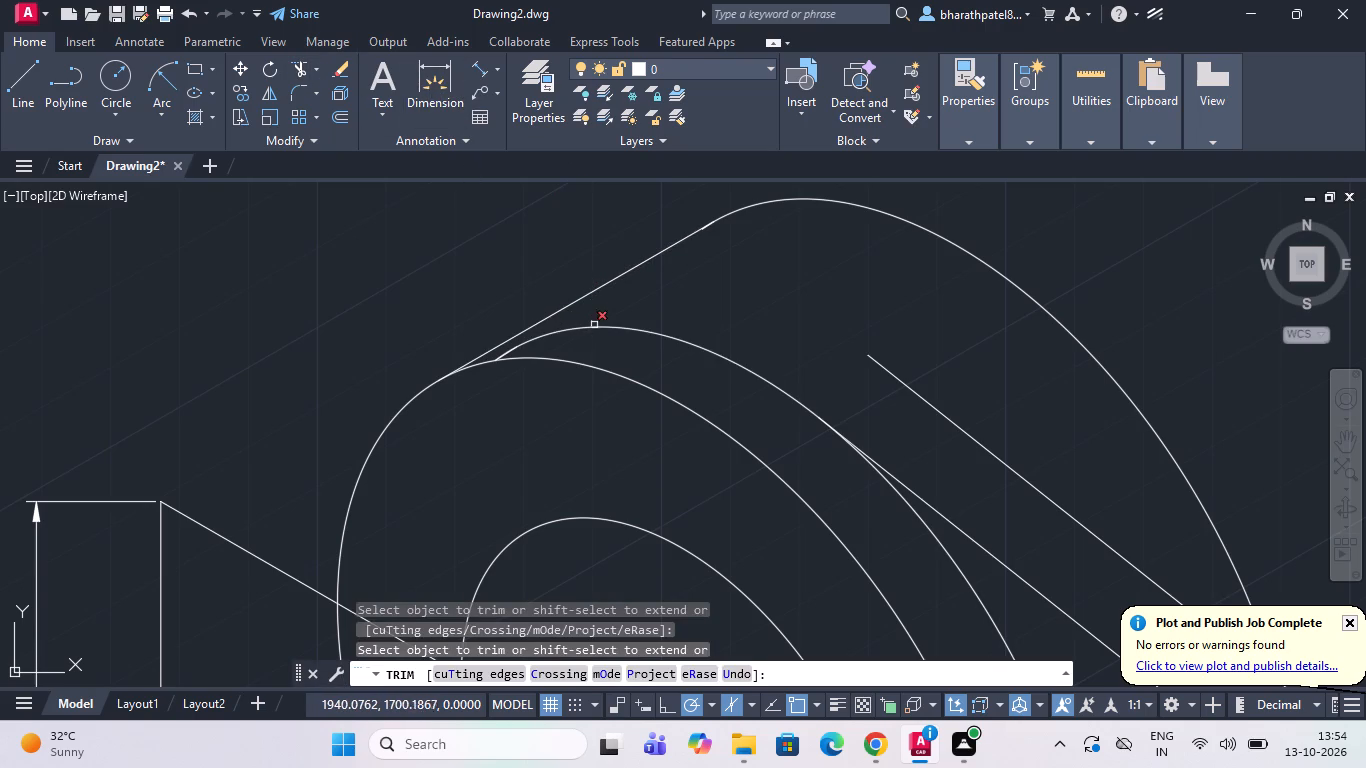
{"action": "left_click", "coordinate": [593, 325]}
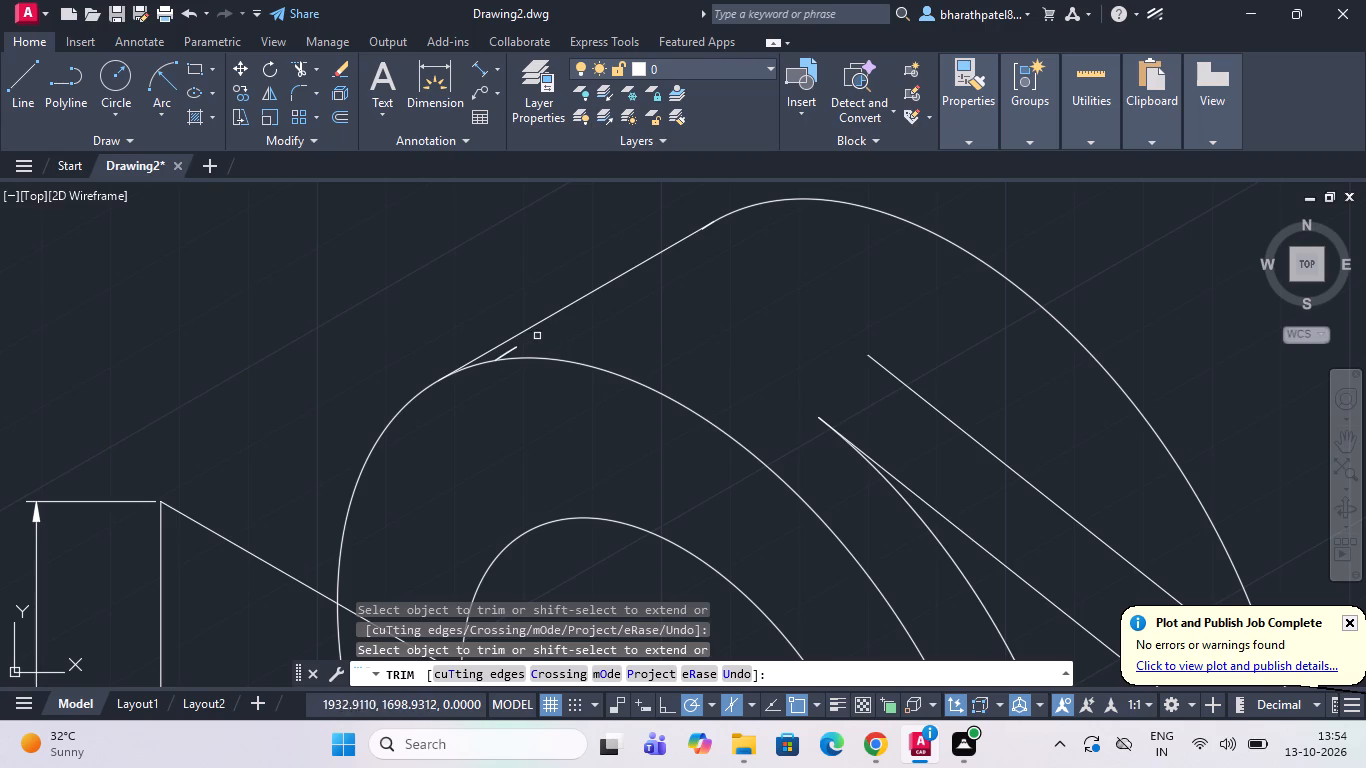
{"action": "left_click", "coordinate": [512, 352]}
{"action": "left_click", "coordinate": [512, 346]}
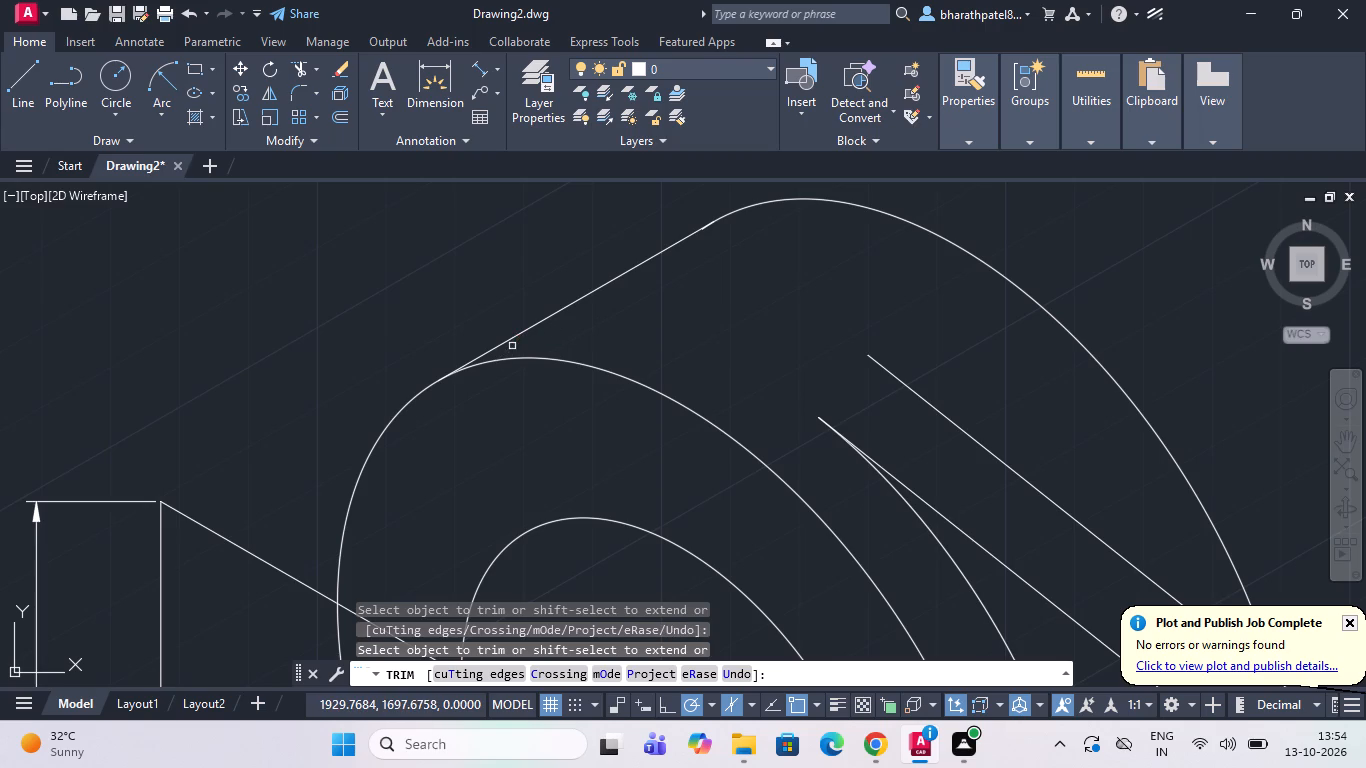
{"action": "key", "text": "Escape"}
Trim the remaining short stub of the old edge line where the new tangent meets the rear outer arc.
{"action": "scroll", "coordinate": [561, 292], "scroll_direction": "down", "scroll_amount": 2}
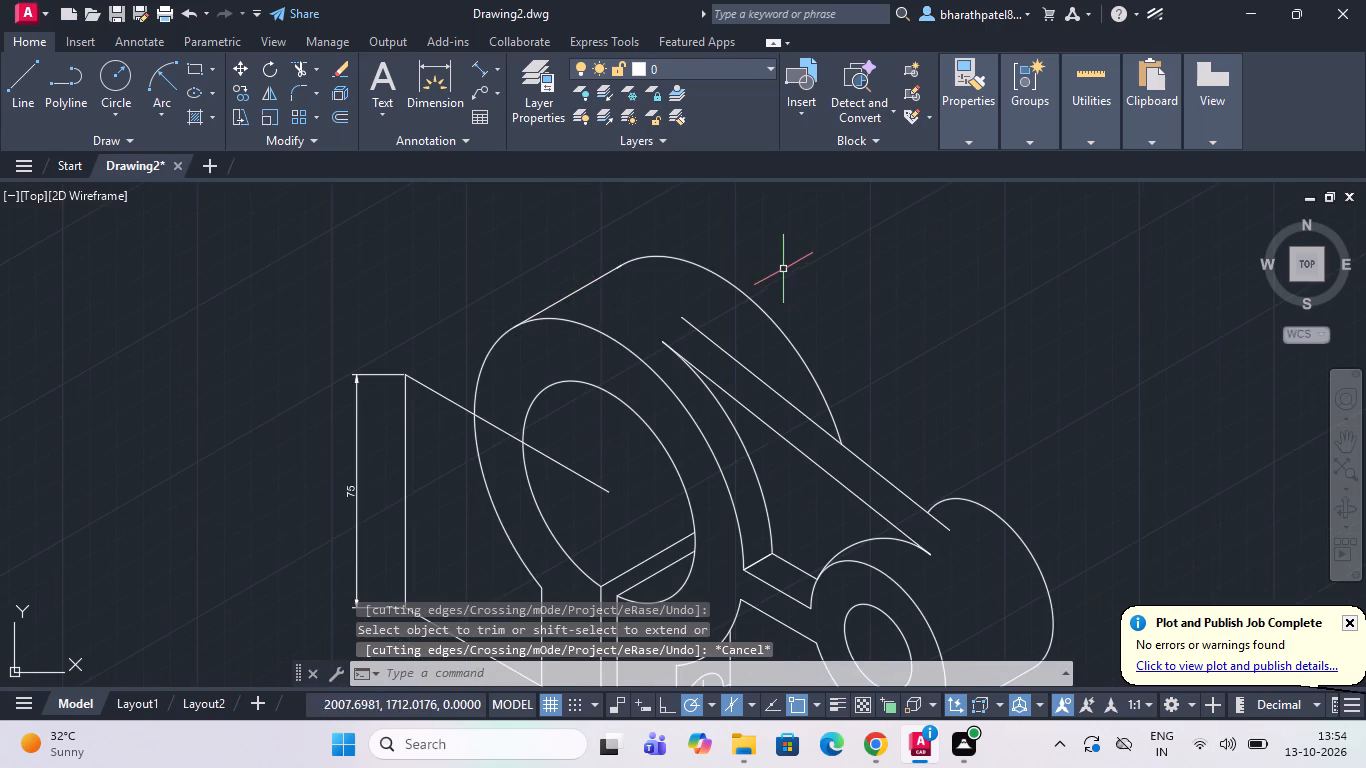
{"action": "scroll", "coordinate": [635, 263], "scroll_direction": "up", "scroll_amount": 3}
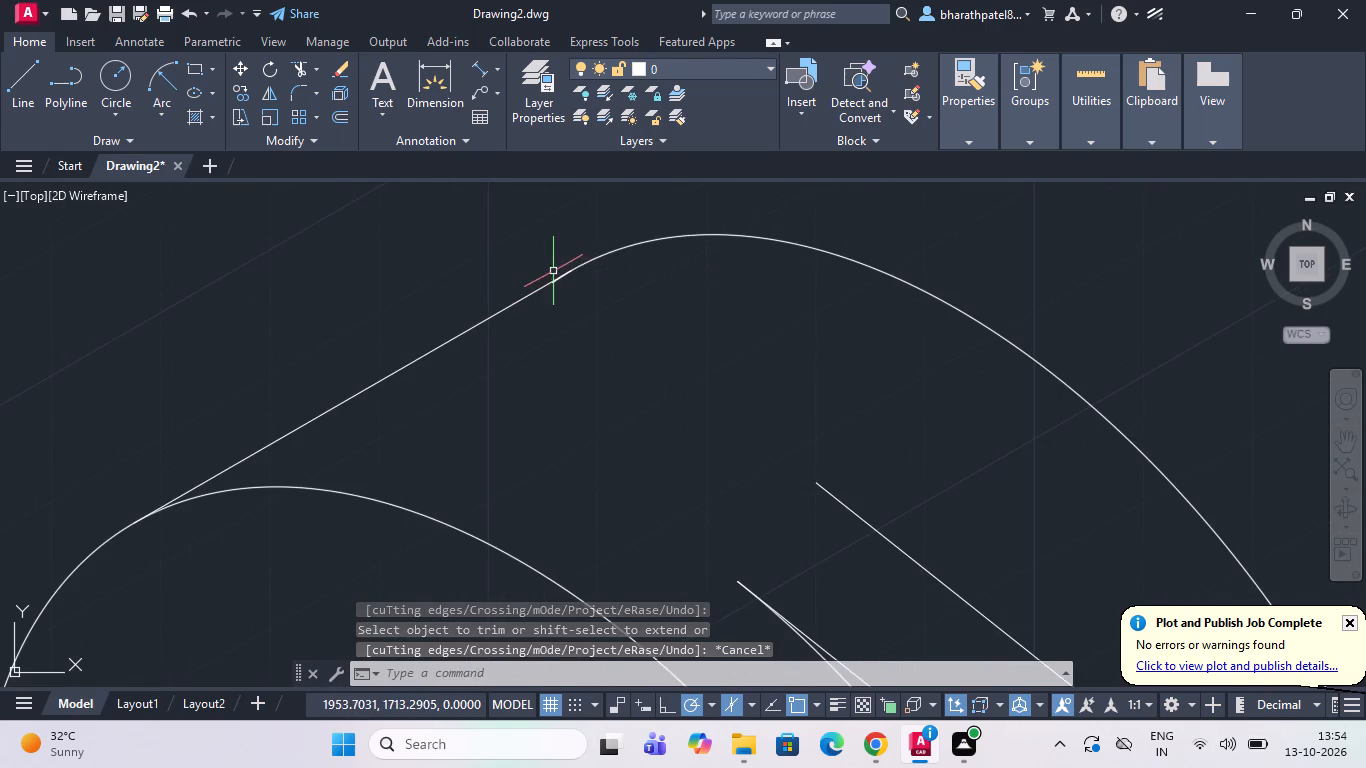
{"action": "scroll", "coordinate": [553, 271], "scroll_direction": "up", "scroll_amount": 4}
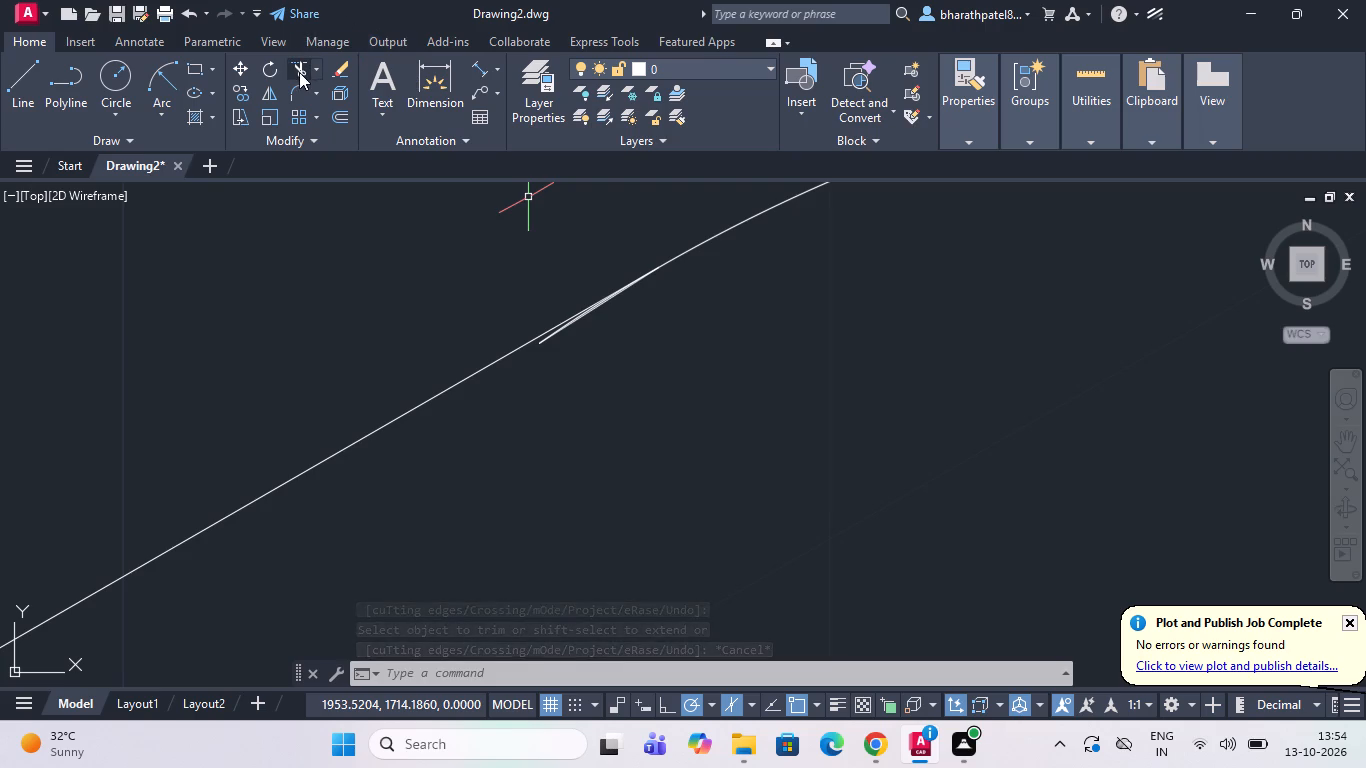
{"action": "left_click", "coordinate": [299, 72]}
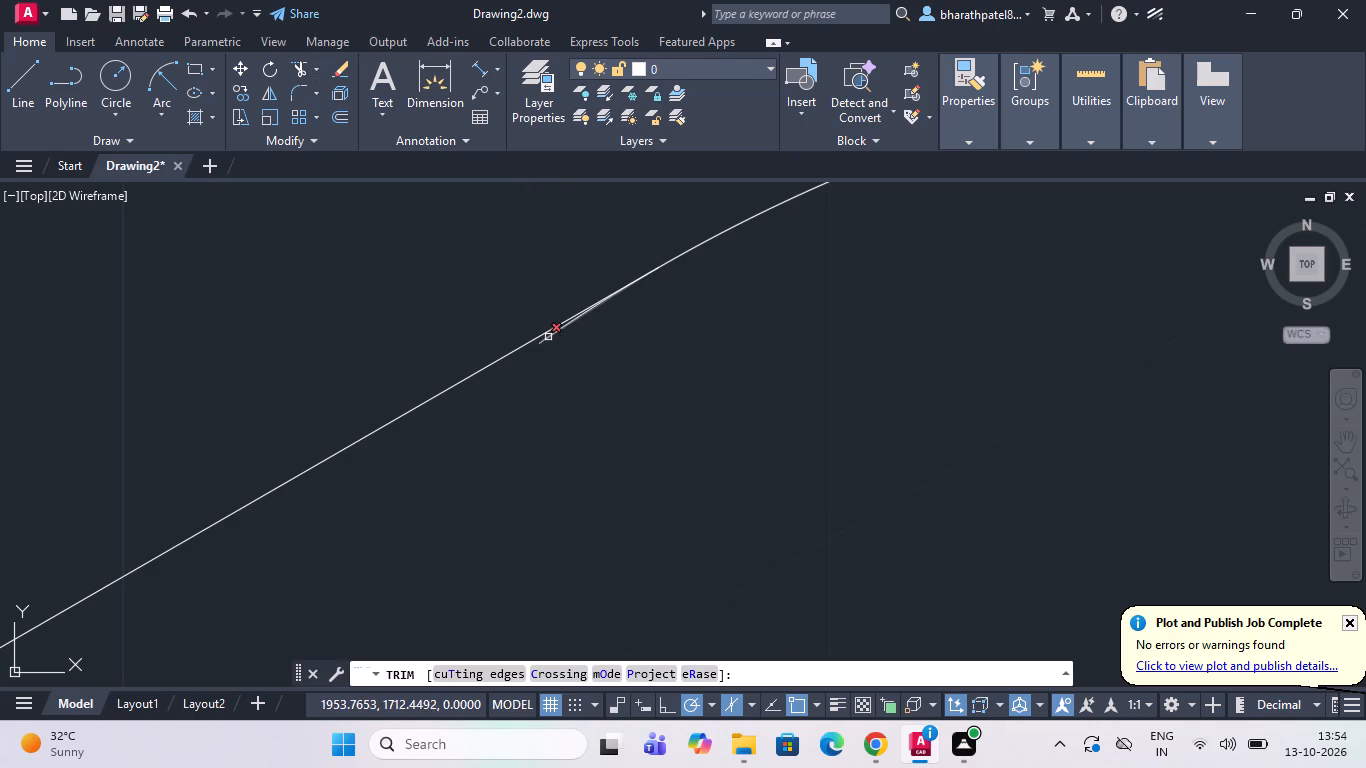
{"action": "left_click", "coordinate": [548, 337]}
{"action": "scroll", "coordinate": [544, 343], "scroll_direction": "up", "scroll_amount": 3}
{"action": "left_click_drag", "start_coordinate": [504, 349], "coordinate": [616, 311]}
{"action": "scroll", "coordinate": [616, 311], "scroll_direction": "down", "scroll_amount": 9}
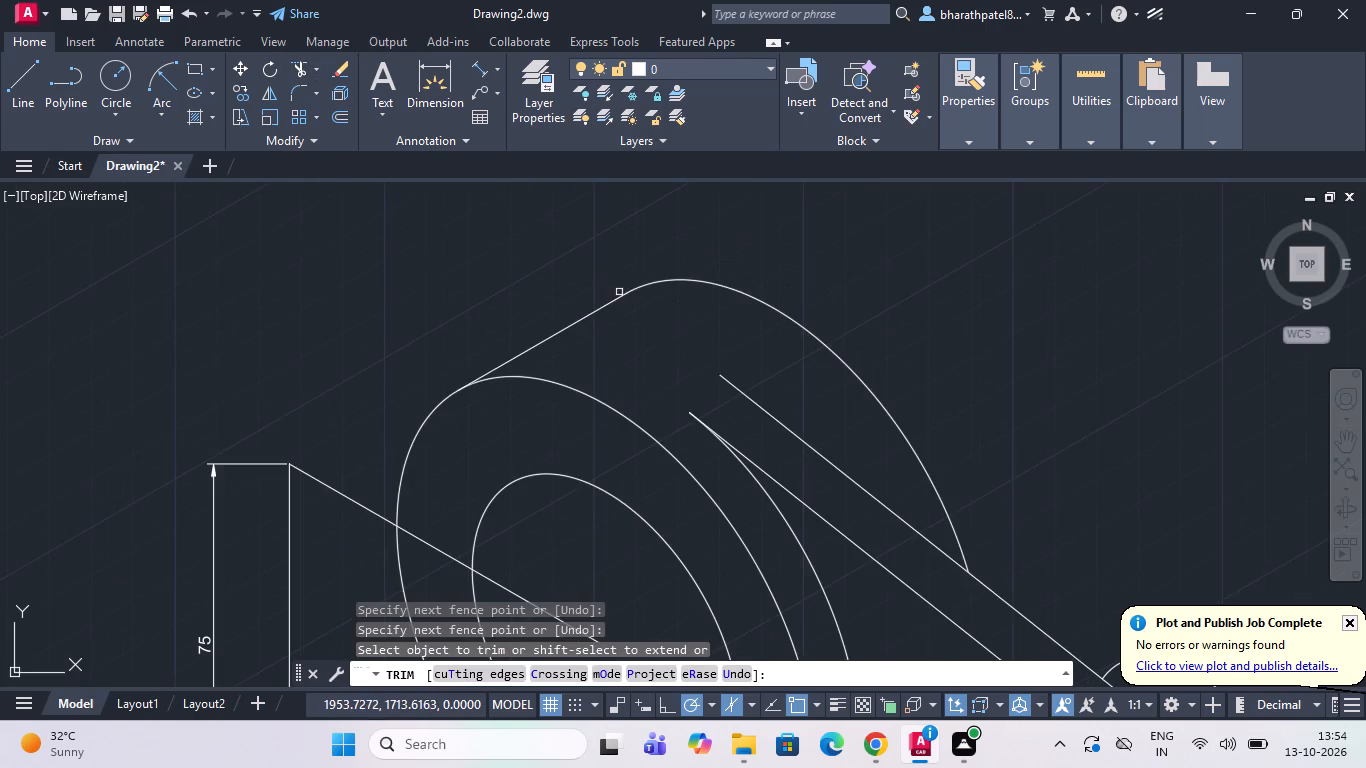
{"action": "scroll", "coordinate": [624, 290], "scroll_direction": "down", "scroll_amount": 2}
{"action": "scroll", "coordinate": [810, 287], "scroll_direction": "down", "scroll_amount": 1}
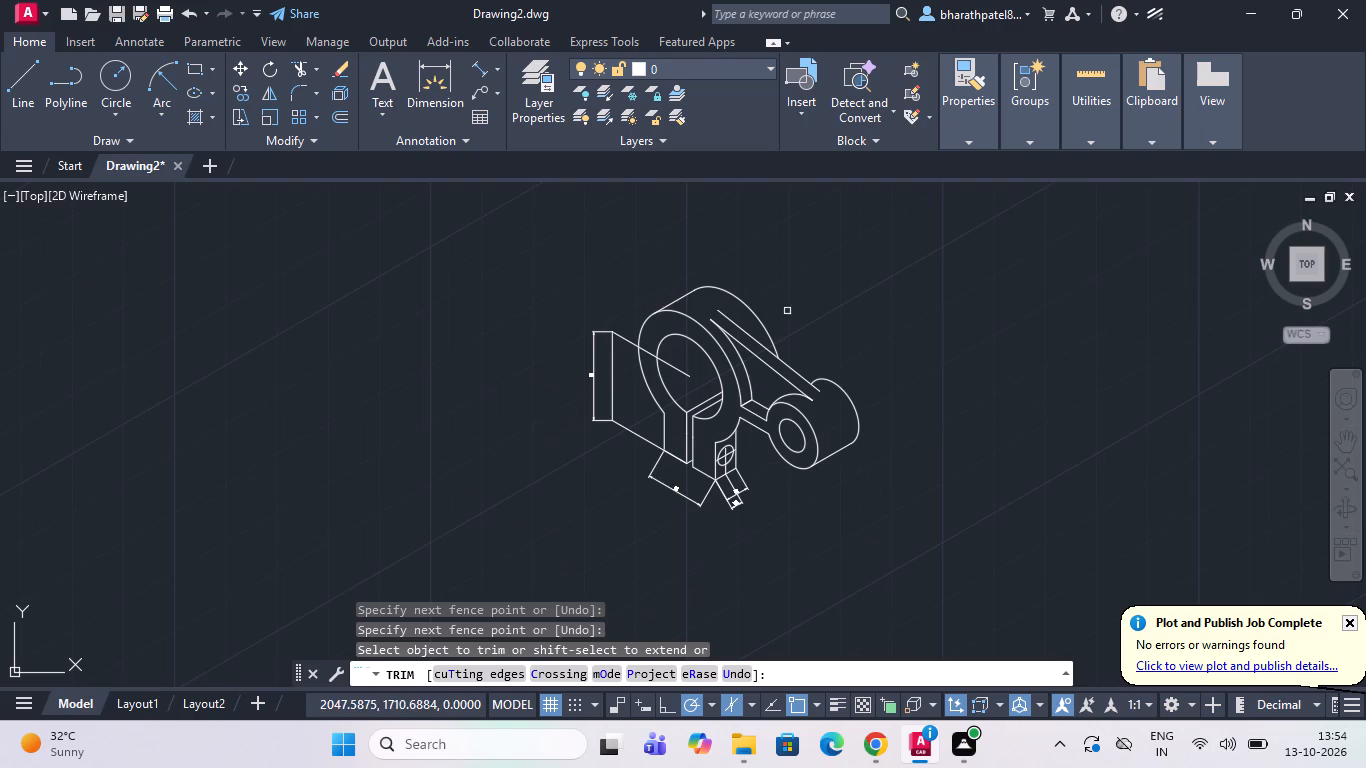
{"action": "scroll", "coordinate": [766, 356], "scroll_direction": "up", "scroll_amount": 2}
{"action": "left_click", "coordinate": [892, 301]}
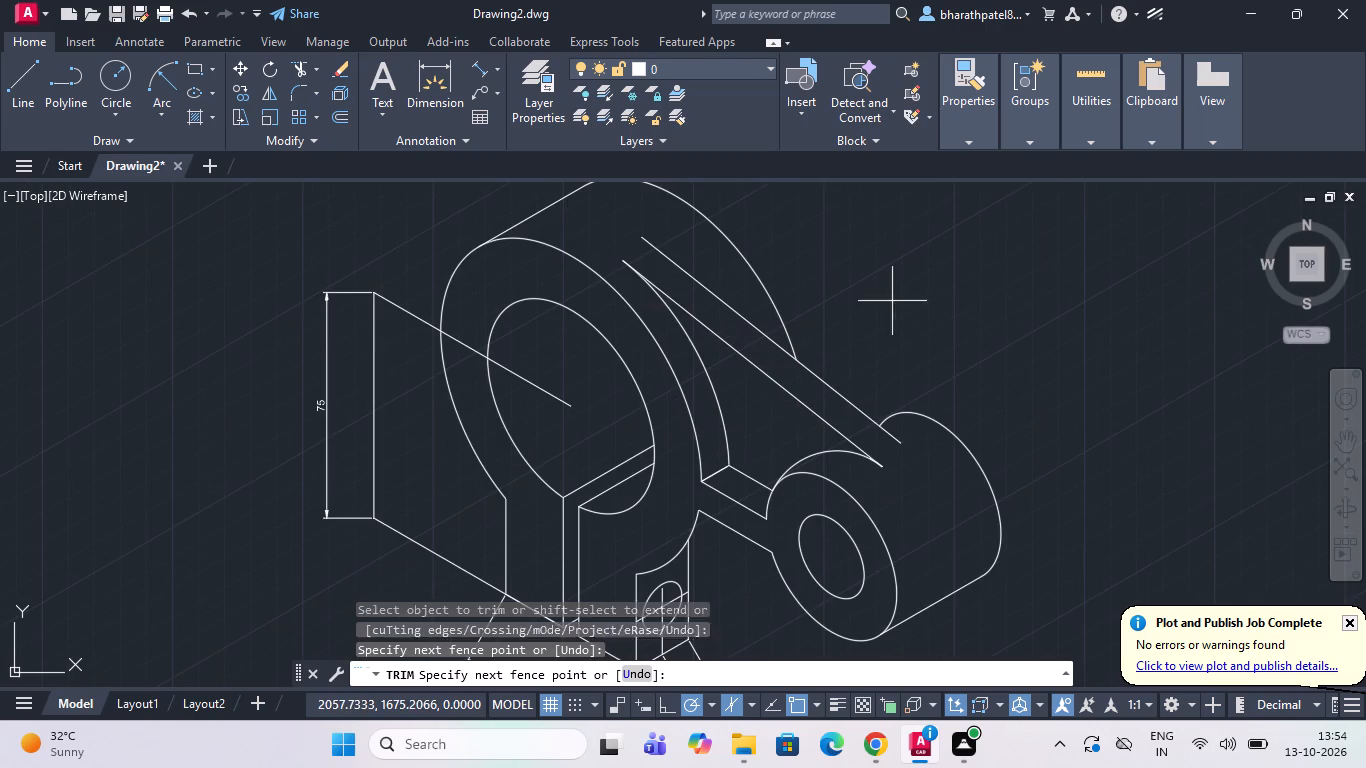
{"action": "left_click", "coordinate": [1012, 303]}
{"action": "scroll", "coordinate": [992, 298], "scroll_direction": "down", "scroll_amount": 1}
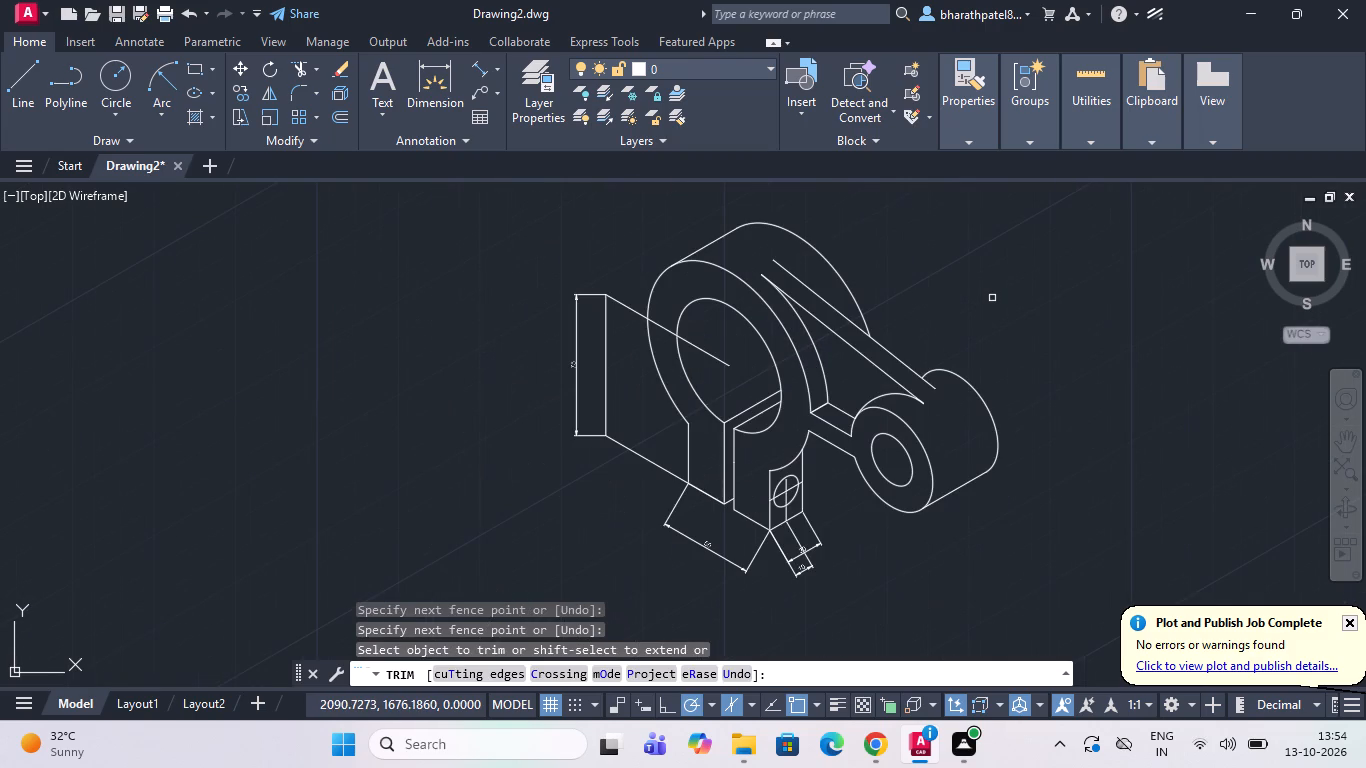
Add an aligned dimension between the upper ends of the arm's two parallel slanted lines, placed across their ends.
{"action": "left_click", "coordinate": [480, 61]}
{"action": "scroll", "coordinate": [759, 266], "scroll_direction": "up", "scroll_amount": 2}
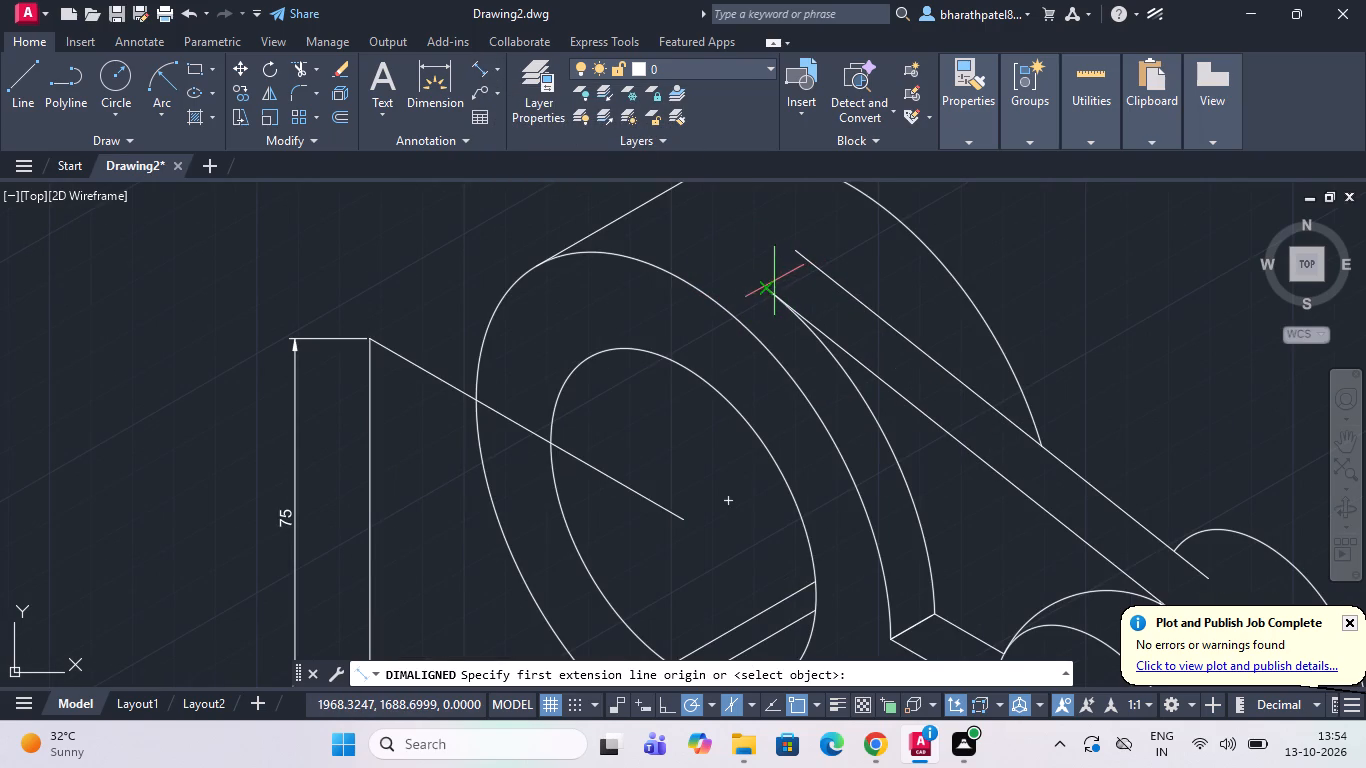
{"action": "left_click", "coordinate": [771, 286]}
{"action": "left_click", "coordinate": [797, 249]}
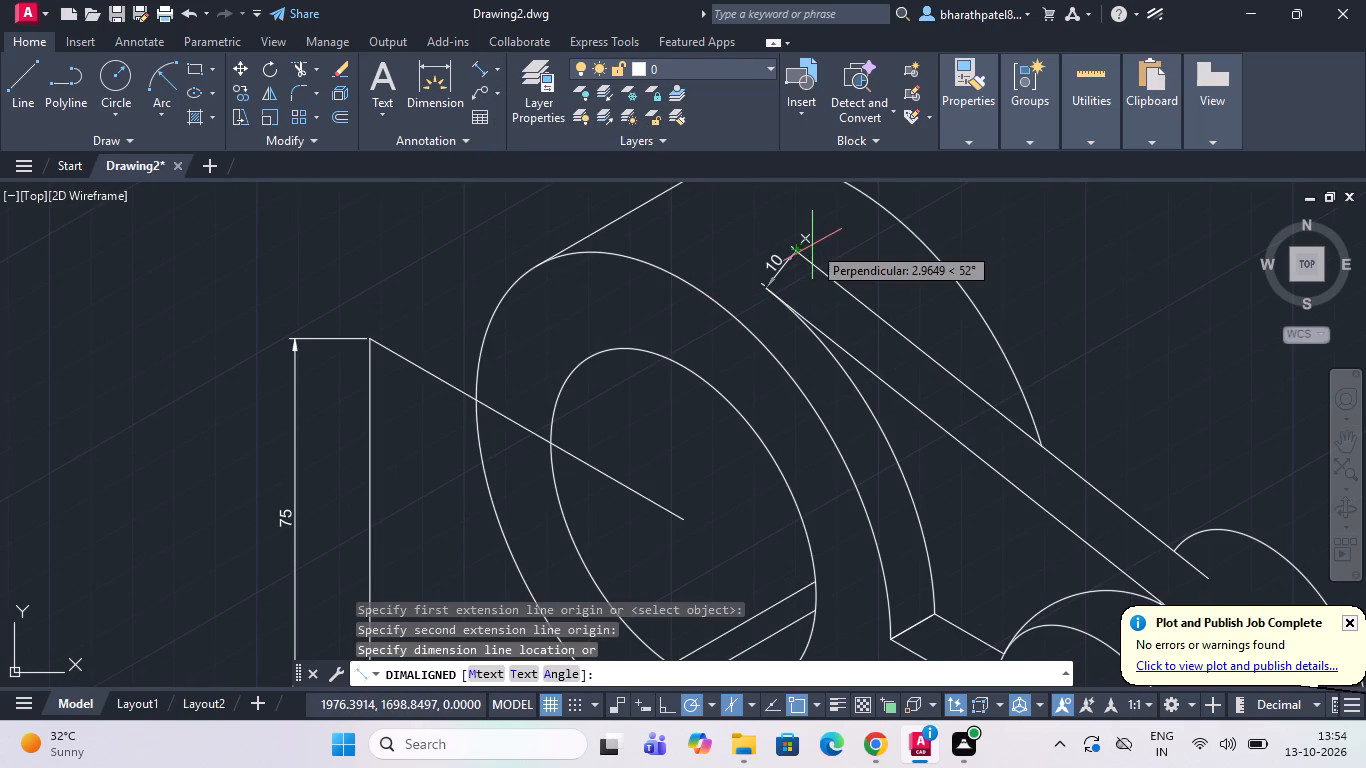
{"action": "left_click", "coordinate": [812, 245]}
{"action": "scroll", "coordinate": [831, 247], "scroll_direction": "down", "scroll_amount": 1}
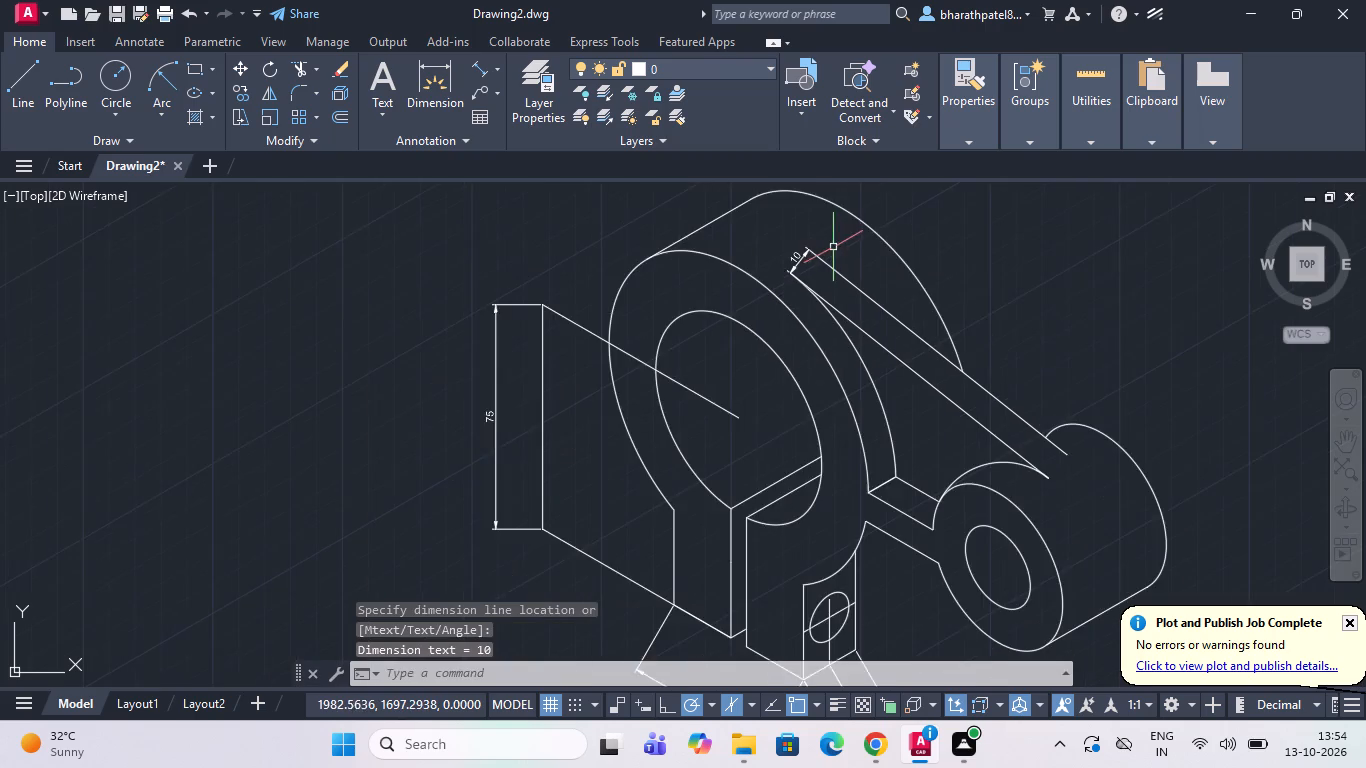
Draw a vertical extension line about 153 units long upward from the centre of the large ring.
{"action": "scroll", "coordinate": [834, 254], "scroll_direction": "down", "scroll_amount": 1}
{"action": "scroll", "coordinate": [936, 236], "scroll_direction": "up", "scroll_amount": 2}
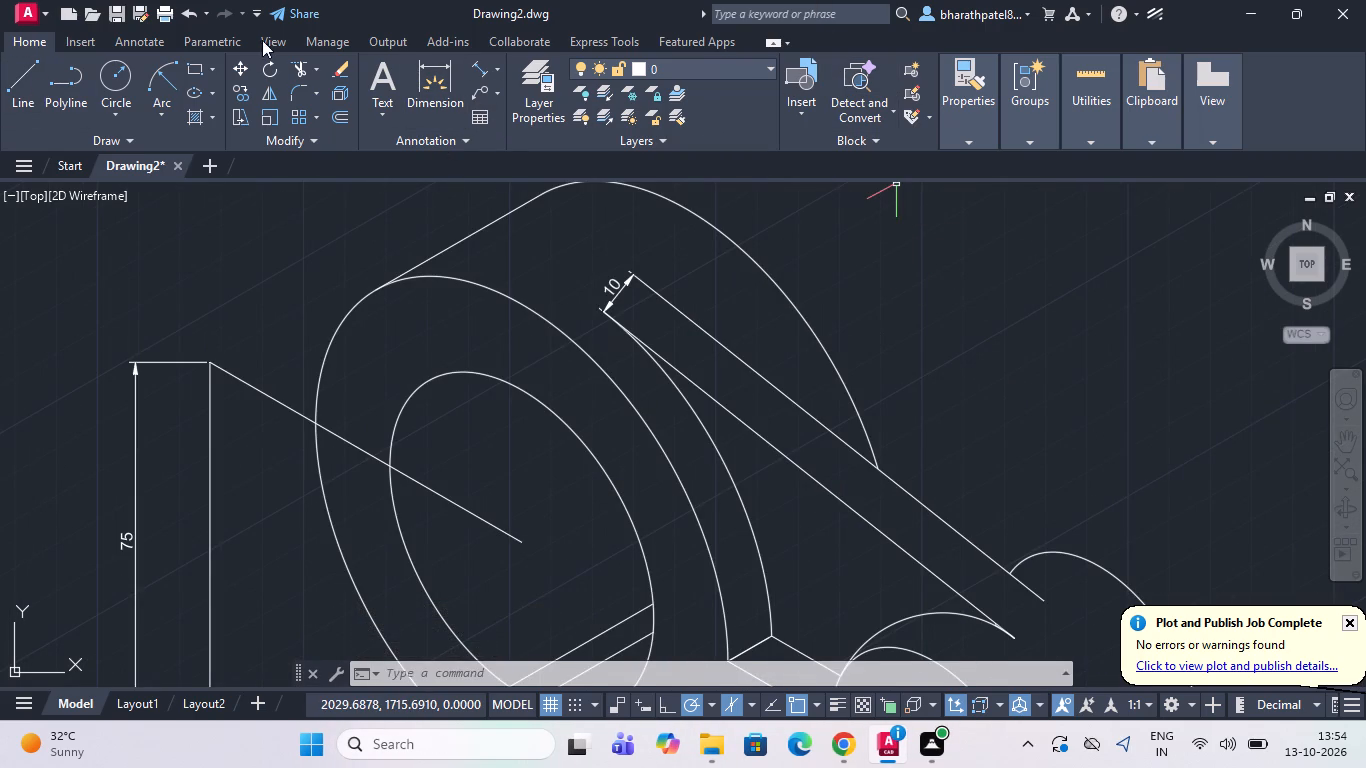
{"action": "scroll", "coordinate": [474, 101], "scroll_direction": "down", "scroll_amount": 3}
{"action": "left_click_drag", "start_coordinate": [15, 80], "coordinate": [112, 129]}
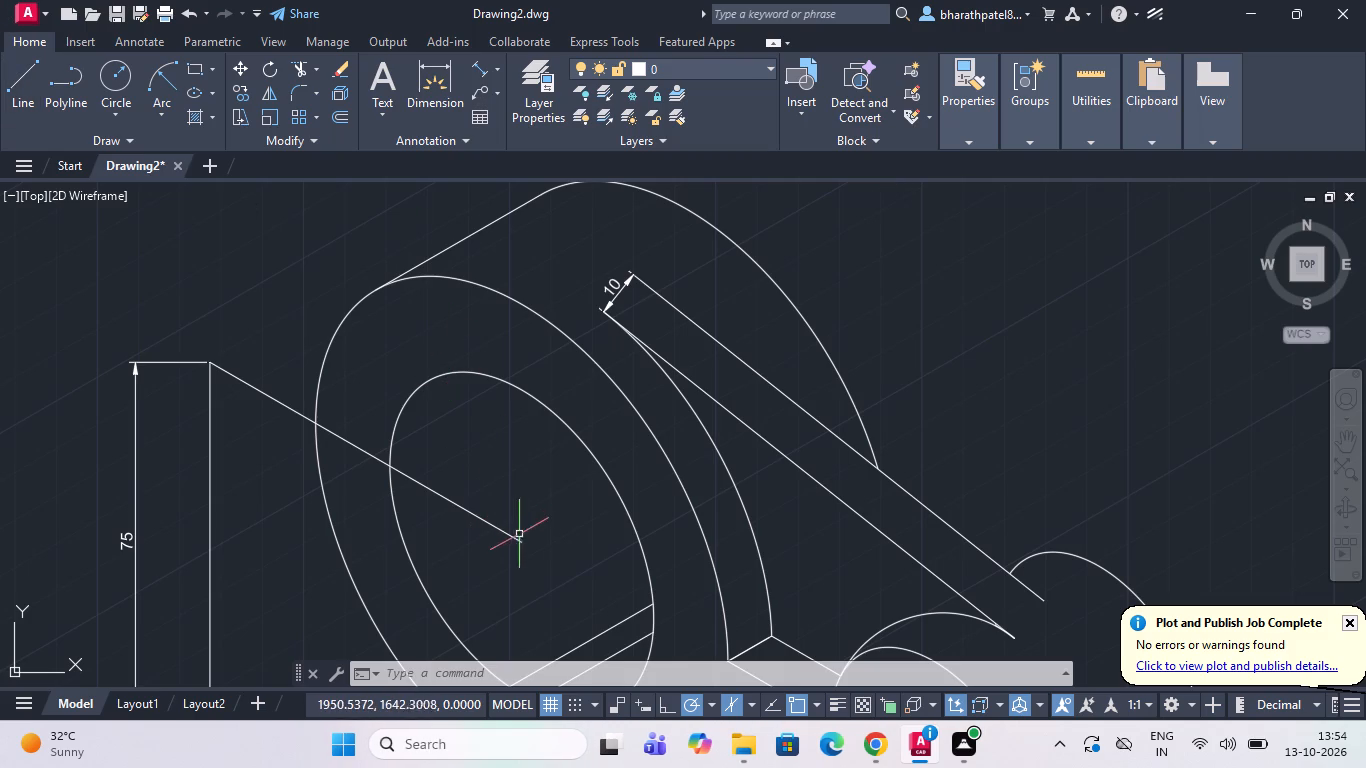
{"action": "left_click_drag", "start_coordinate": [25, 81], "coordinate": [35, 92]}
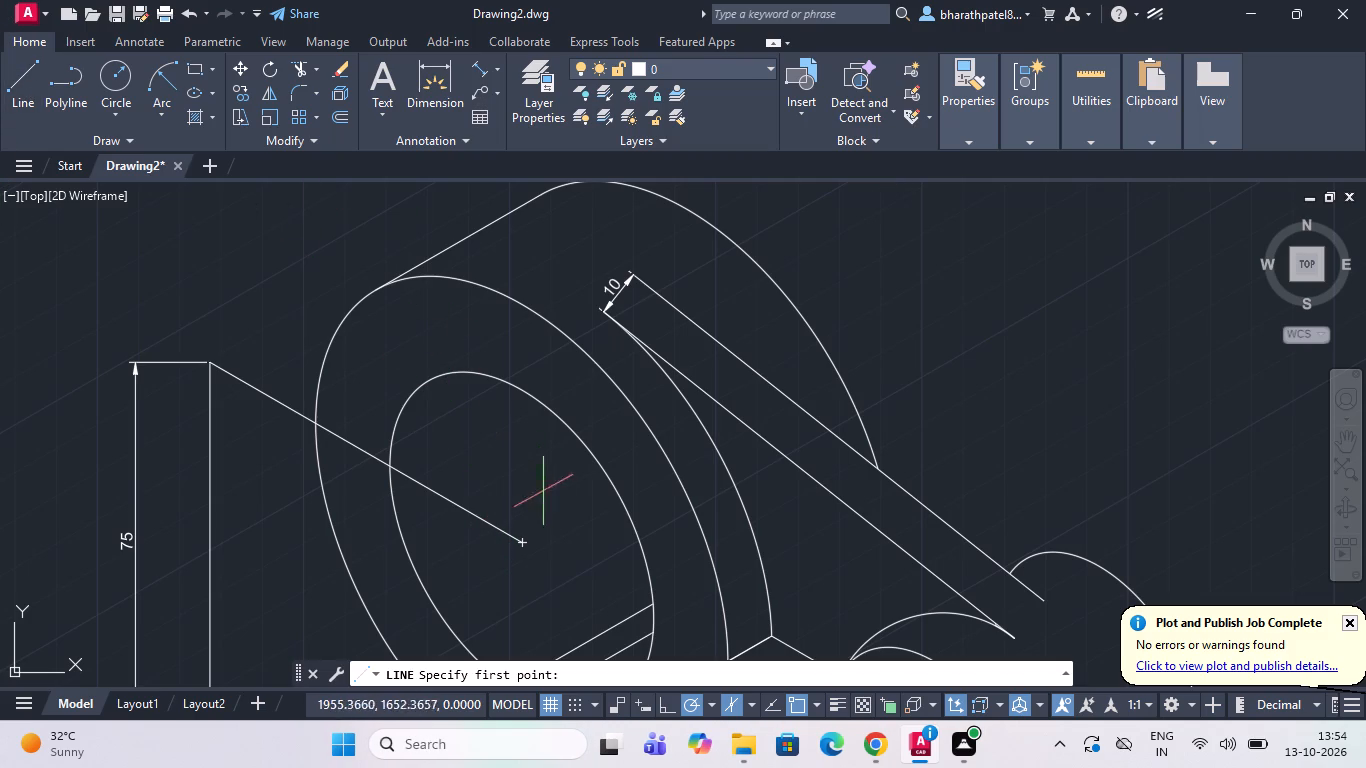
{"action": "left_click", "coordinate": [517, 544]}
{"action": "scroll", "coordinate": [521, 536], "scroll_direction": "down", "scroll_amount": 3}
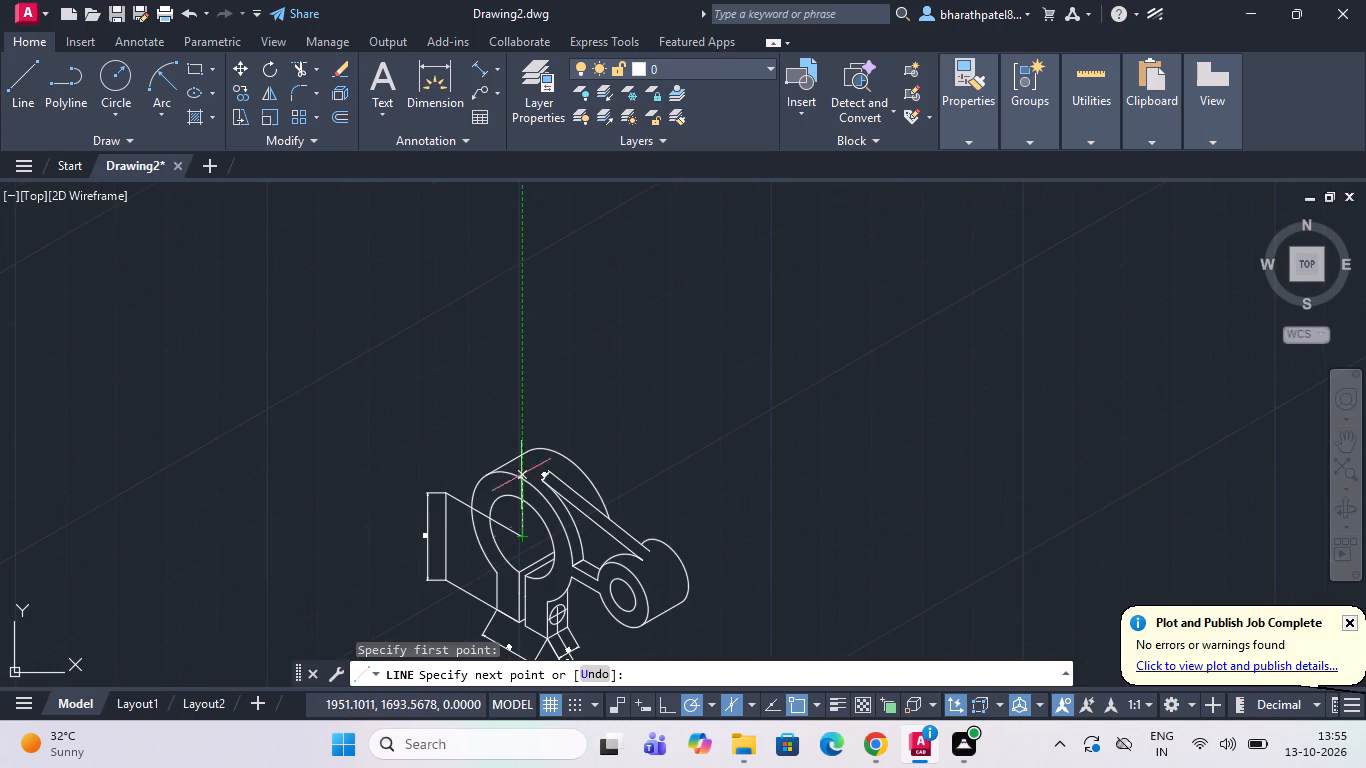
{"action": "left_click", "coordinate": [521, 359]}
{"action": "key", "text": "Escape"}
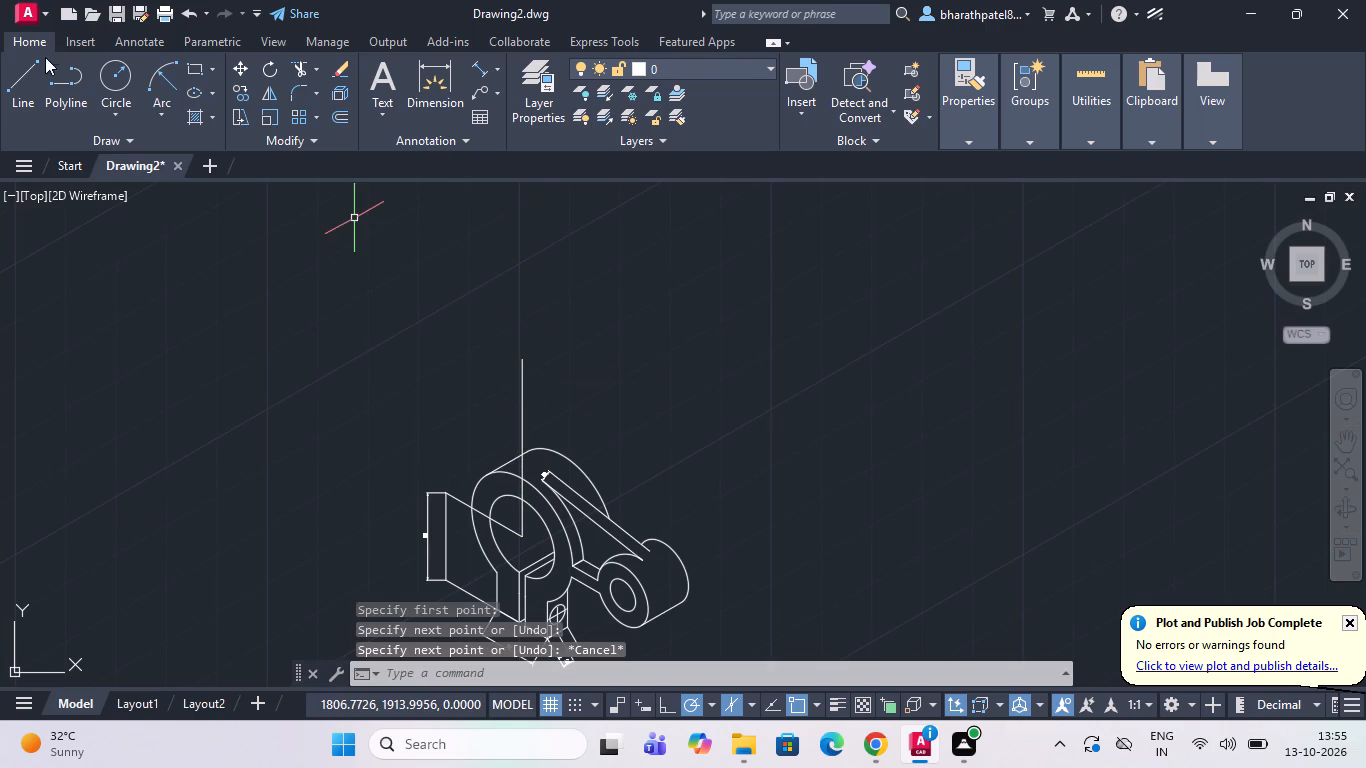
Draw a vertical extension line upward from the centre of the small boss hole, ending above the ring's extension line.
{"action": "left_click", "coordinate": [31, 69]}
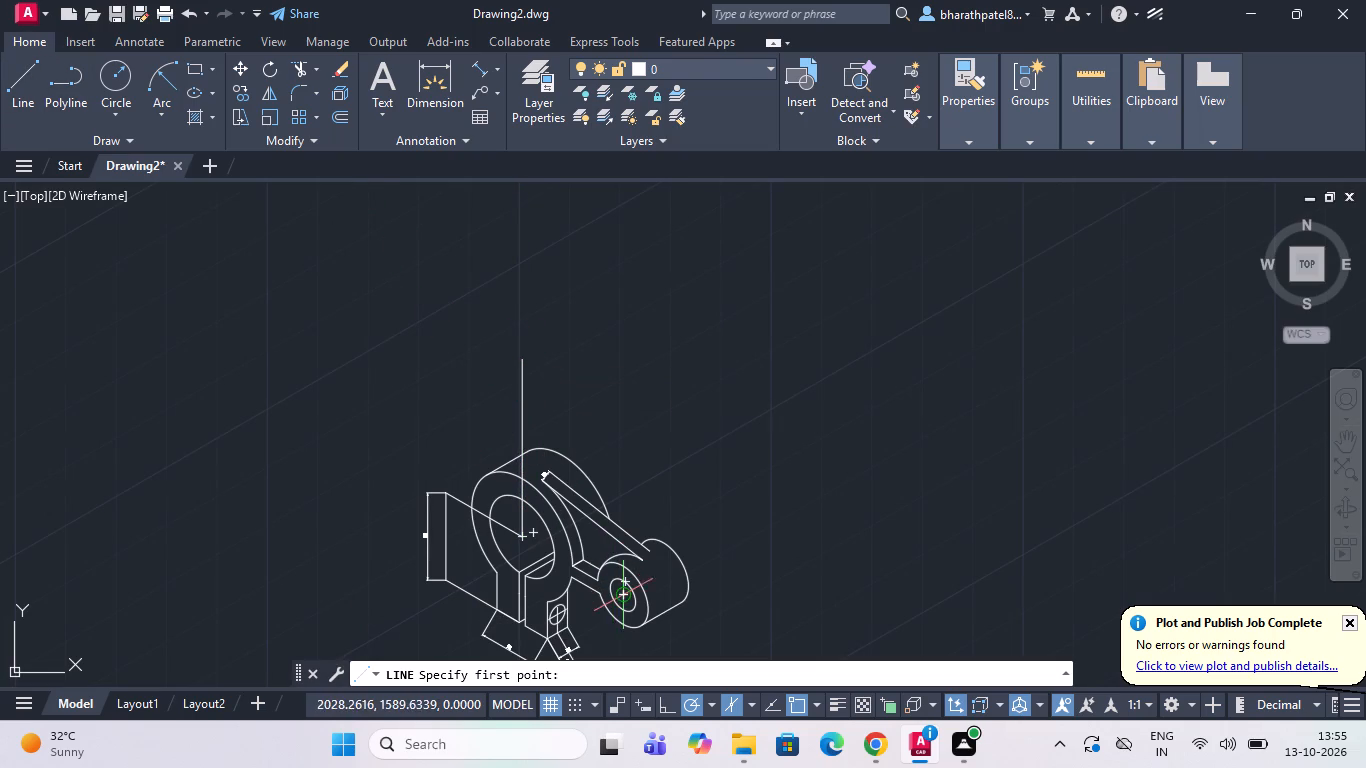
{"action": "scroll", "coordinate": [627, 595], "scroll_direction": "up", "scroll_amount": 3}
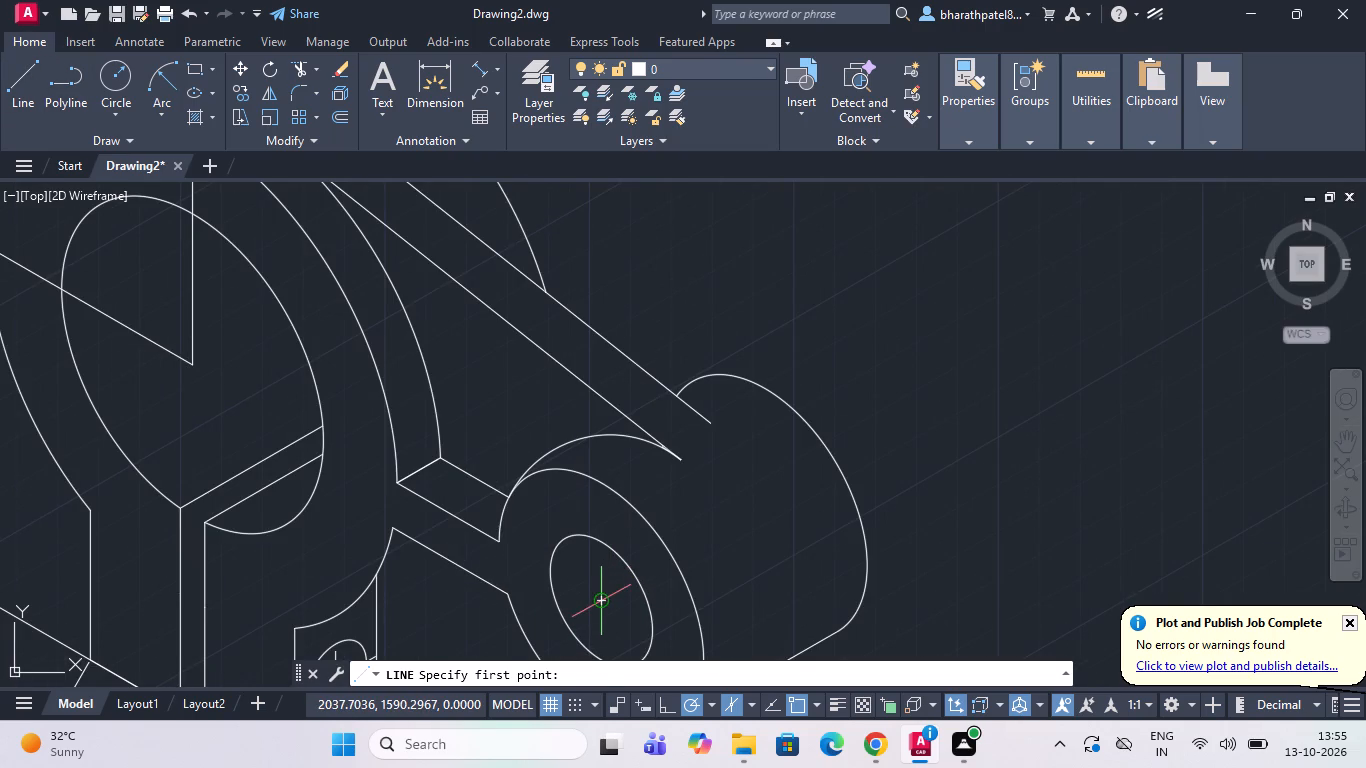
{"action": "left_click", "coordinate": [597, 605]}
{"action": "scroll", "coordinate": [597, 604], "scroll_direction": "down", "scroll_amount": 3}
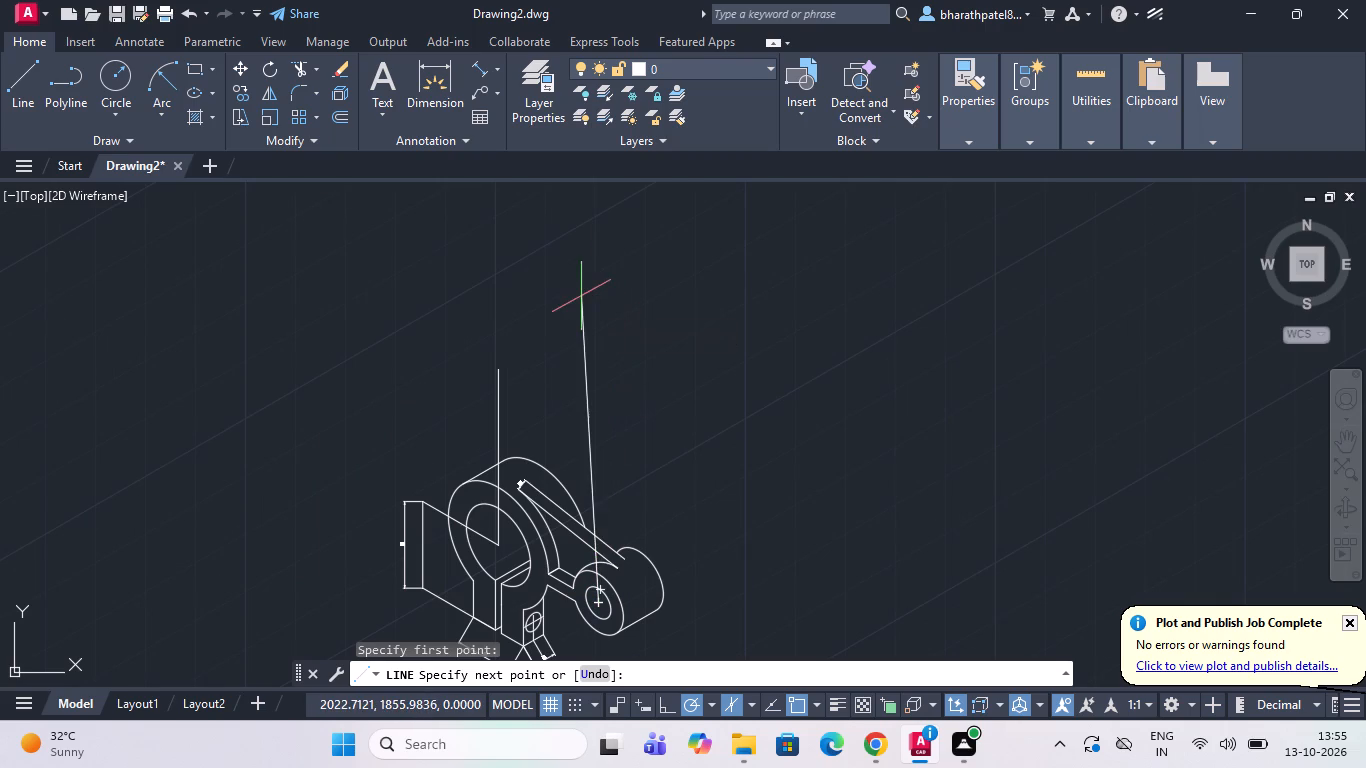
{"action": "left_click", "coordinate": [591, 302]}
{"action": "key", "text": "Escape"}
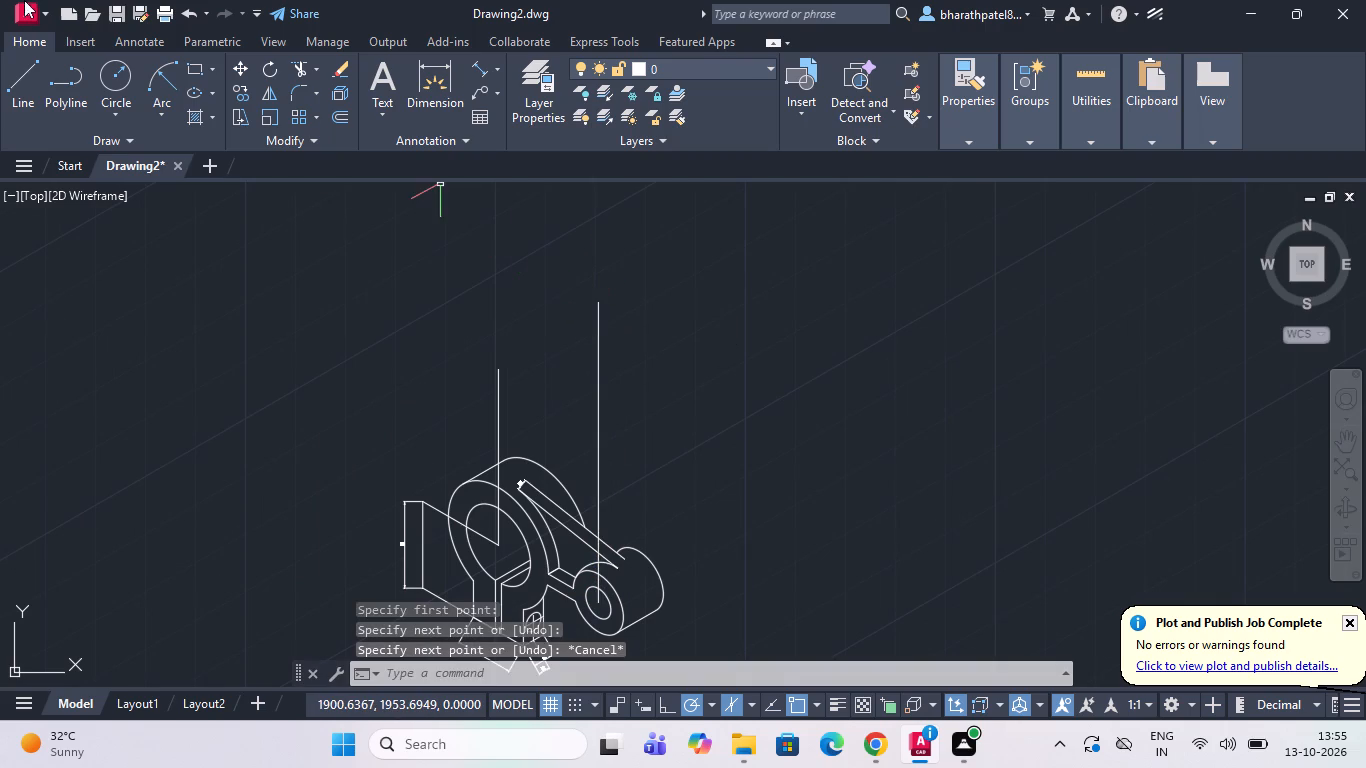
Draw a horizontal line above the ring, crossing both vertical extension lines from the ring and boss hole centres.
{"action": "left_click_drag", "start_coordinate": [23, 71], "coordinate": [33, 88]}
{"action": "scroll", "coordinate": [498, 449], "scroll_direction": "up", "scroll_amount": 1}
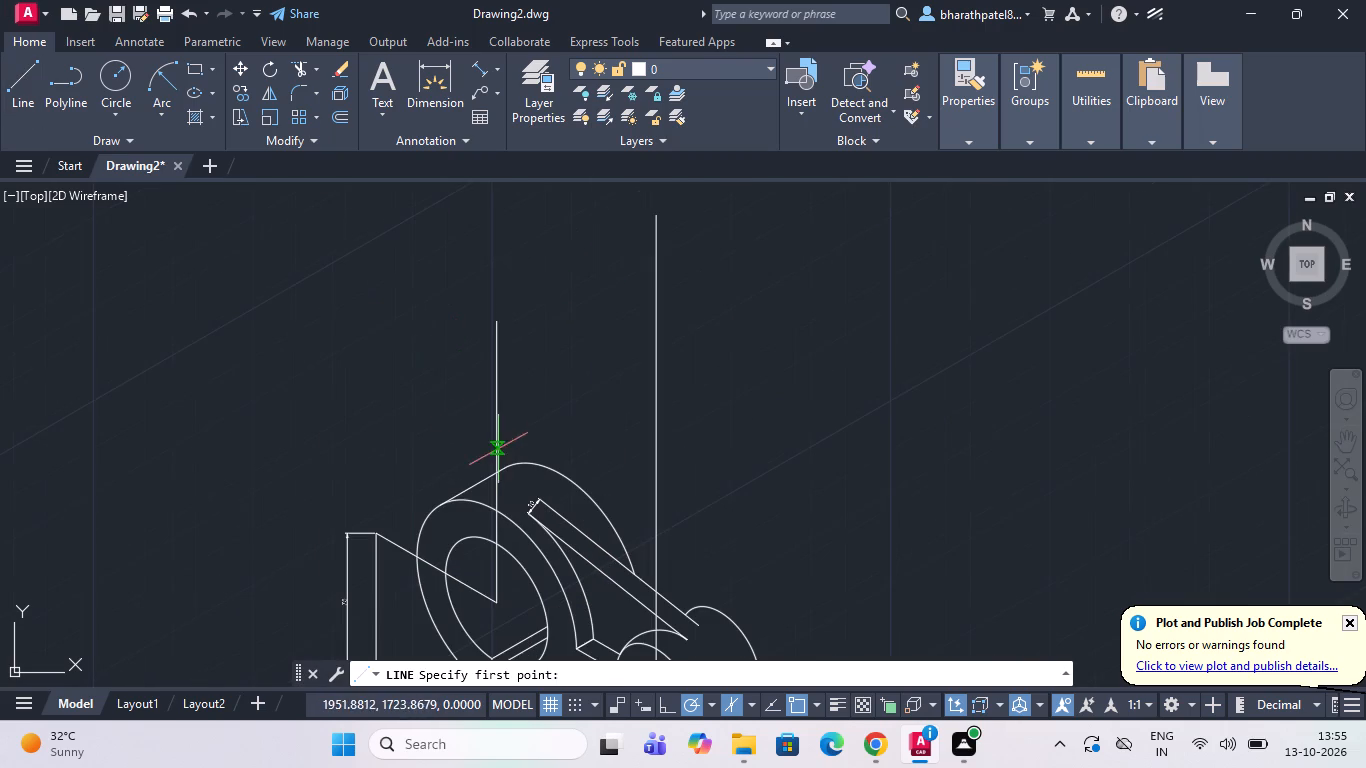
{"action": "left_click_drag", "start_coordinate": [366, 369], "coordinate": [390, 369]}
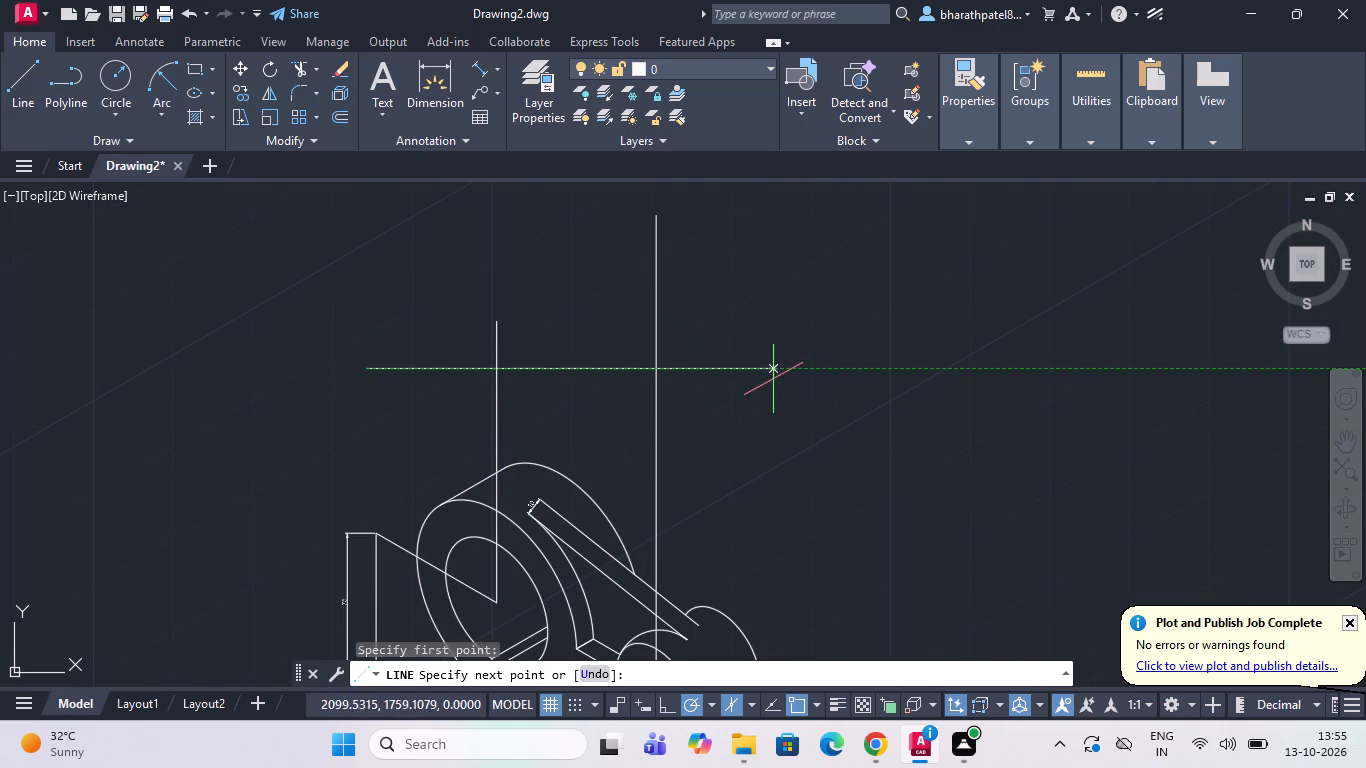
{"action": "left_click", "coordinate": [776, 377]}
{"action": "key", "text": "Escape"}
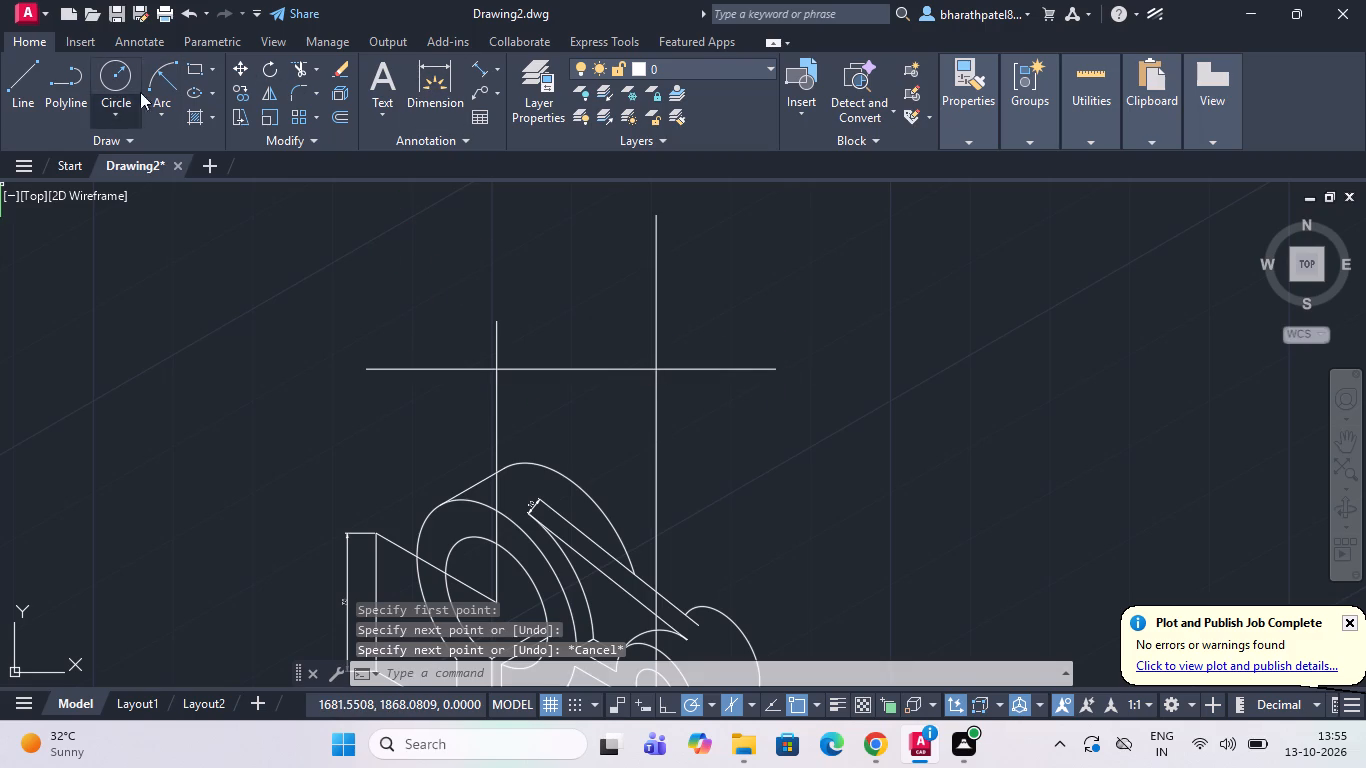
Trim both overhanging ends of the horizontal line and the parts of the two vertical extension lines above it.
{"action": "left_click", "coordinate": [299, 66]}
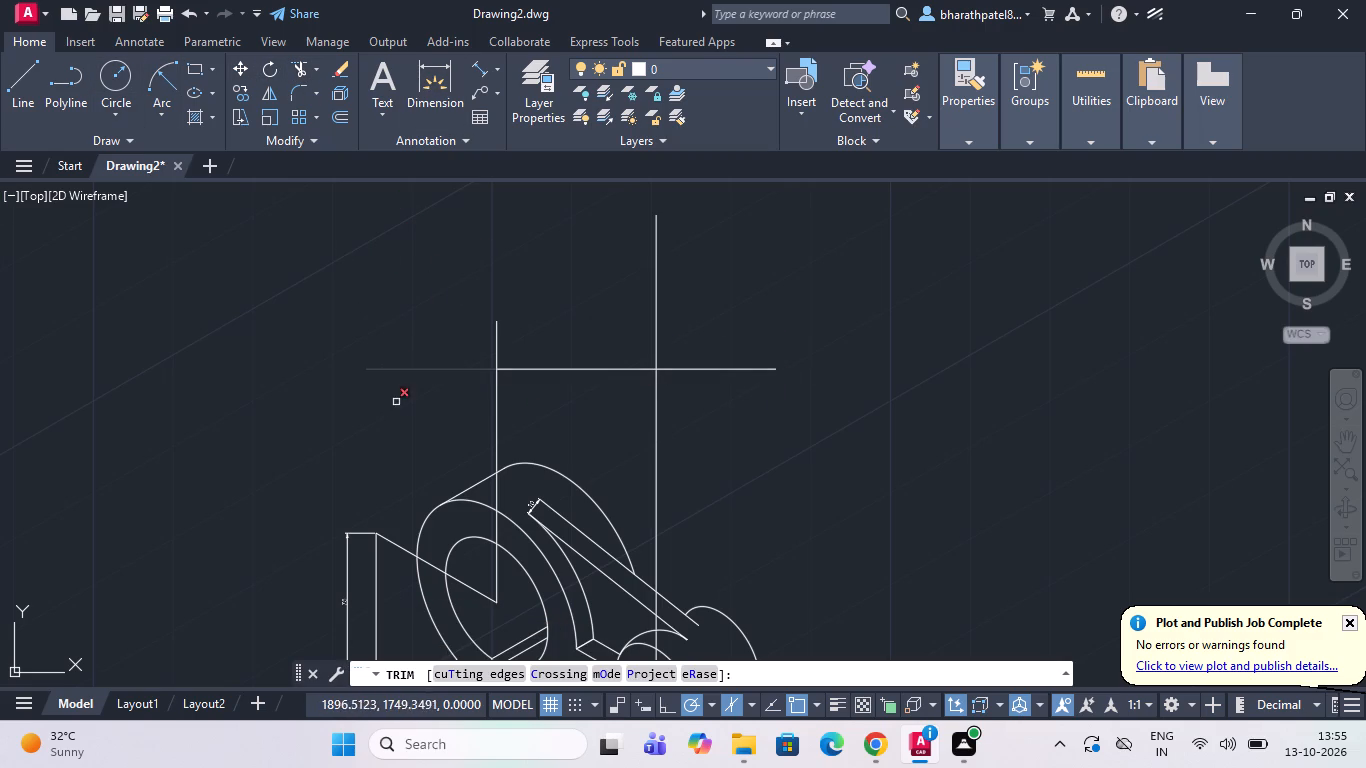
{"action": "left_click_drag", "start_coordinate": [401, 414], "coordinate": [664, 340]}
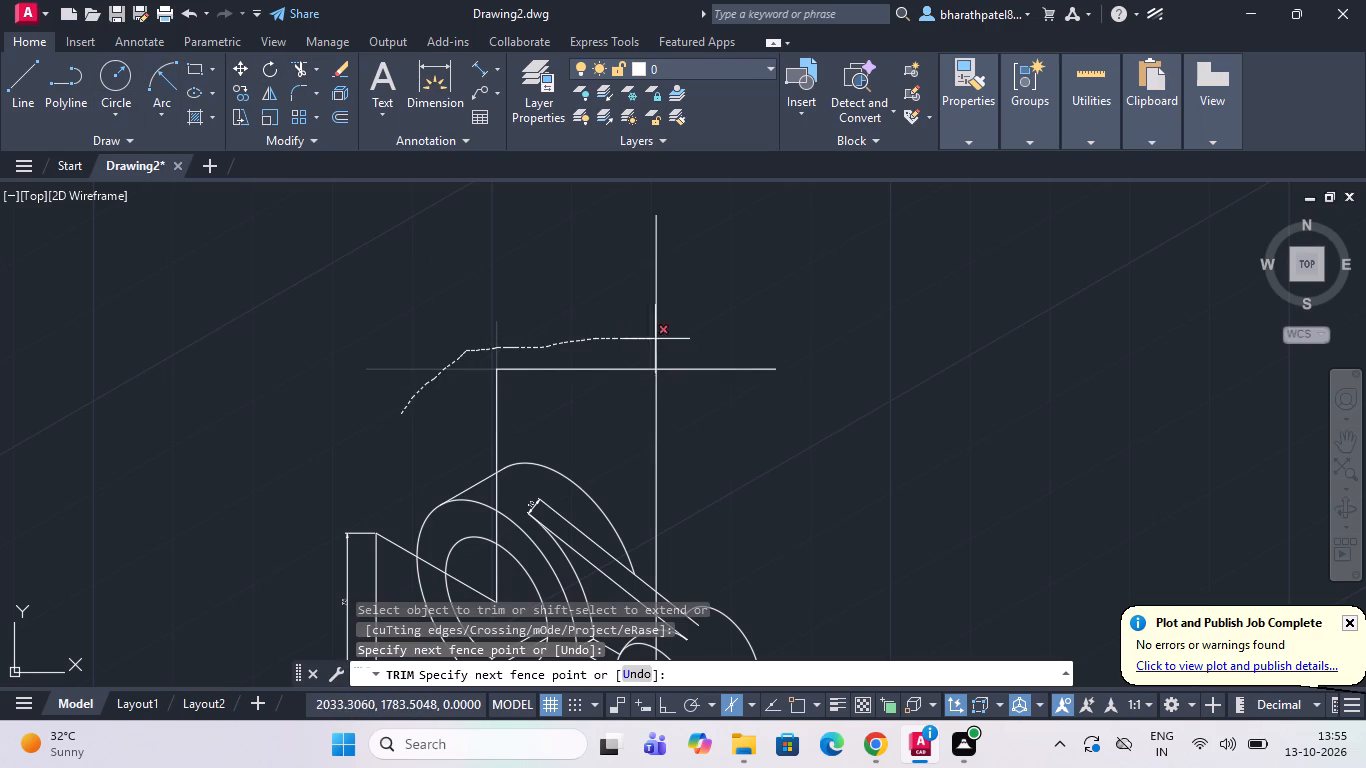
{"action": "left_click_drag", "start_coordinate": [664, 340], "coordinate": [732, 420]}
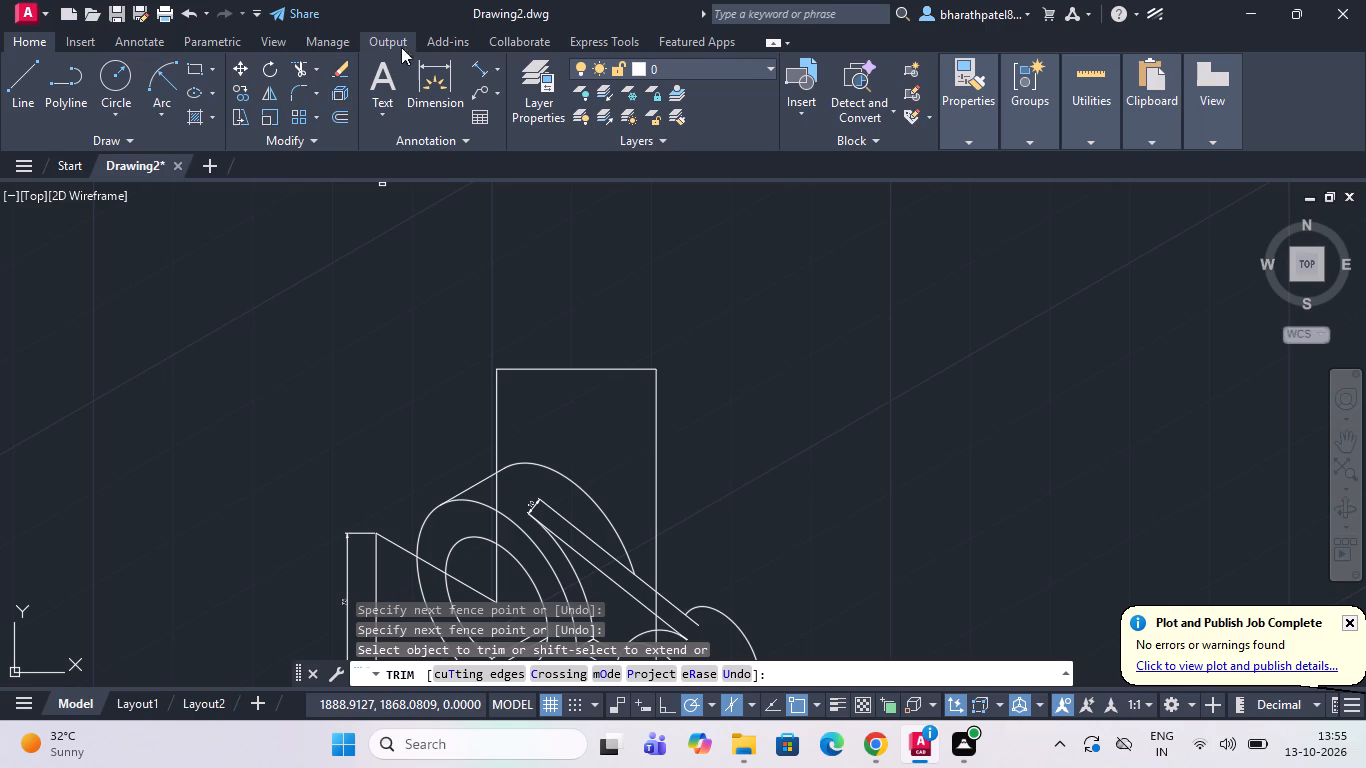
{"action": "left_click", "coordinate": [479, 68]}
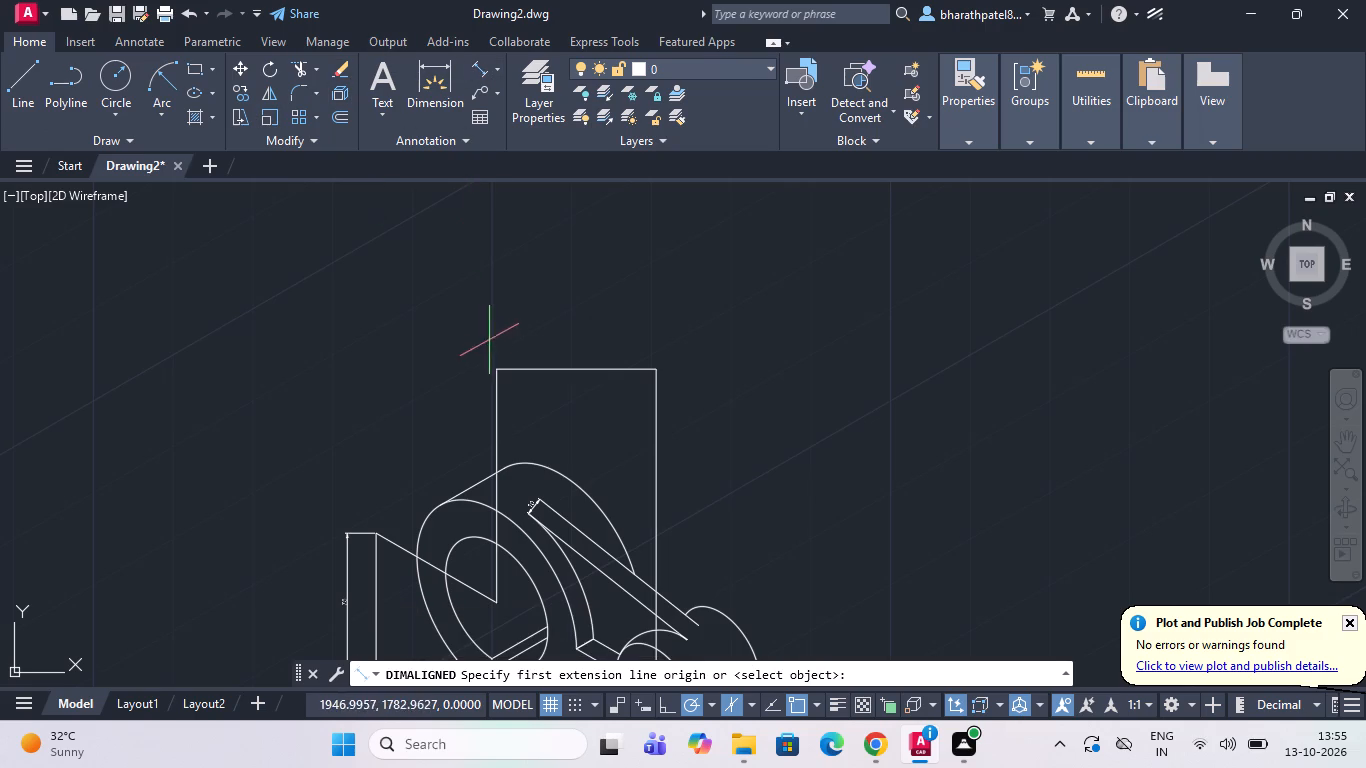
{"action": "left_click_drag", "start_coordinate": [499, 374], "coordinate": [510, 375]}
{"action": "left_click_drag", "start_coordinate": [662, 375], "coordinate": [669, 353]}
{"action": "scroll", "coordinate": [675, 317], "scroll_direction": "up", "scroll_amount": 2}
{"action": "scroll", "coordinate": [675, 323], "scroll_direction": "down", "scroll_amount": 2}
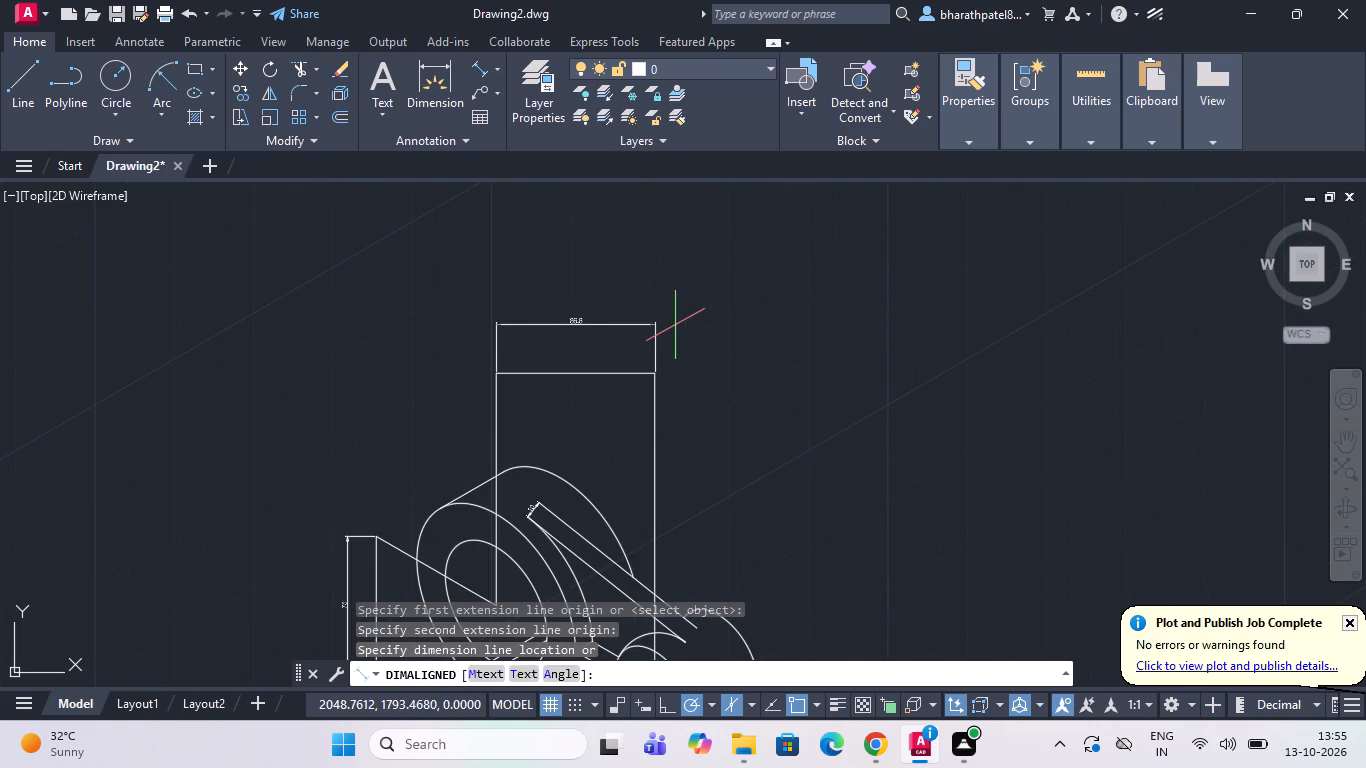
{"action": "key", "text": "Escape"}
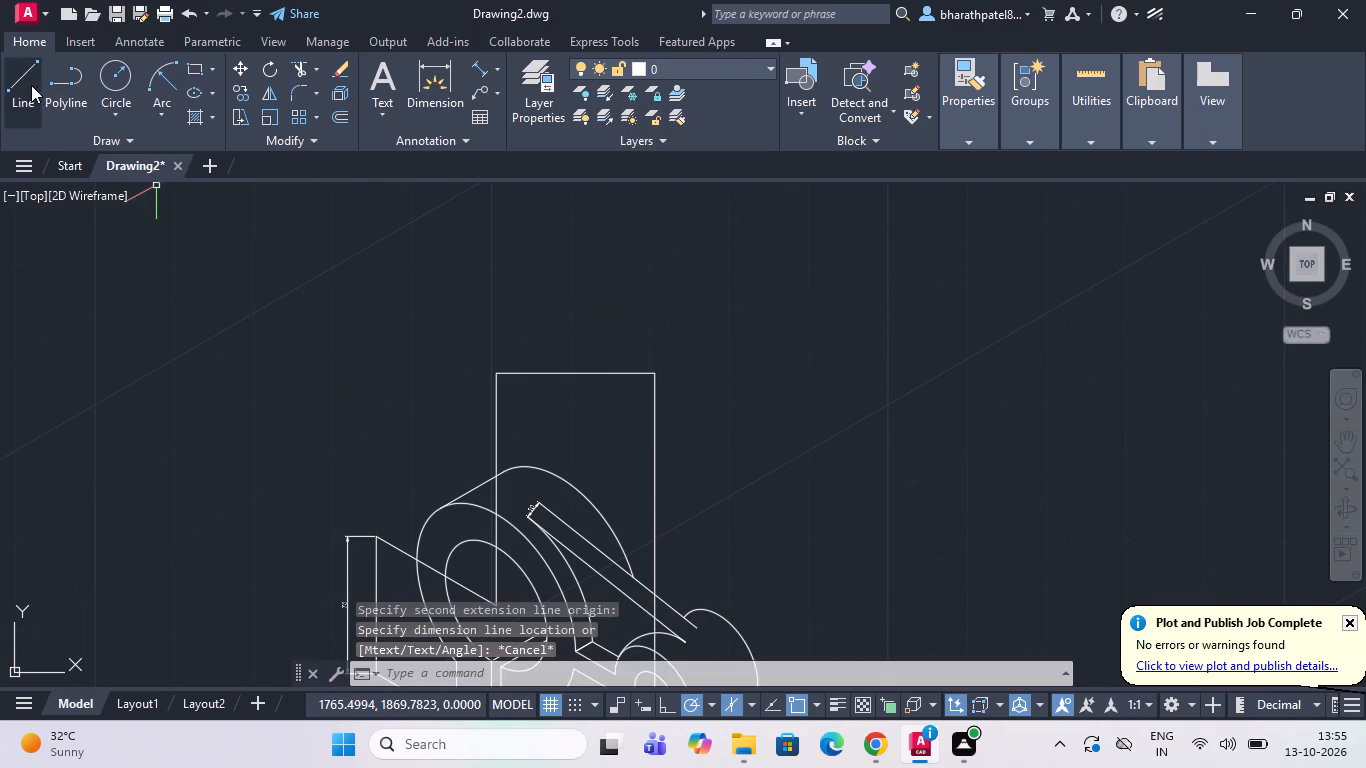
Draw a helper line along the downward-sloping isometric axis above the figure, crossing both vertical extension lines.
{"action": "left_click", "coordinate": [18, 76]}
{"action": "scroll", "coordinate": [515, 204], "scroll_direction": "down", "scroll_amount": 2}
{"action": "left_click", "coordinate": [464, 261]}
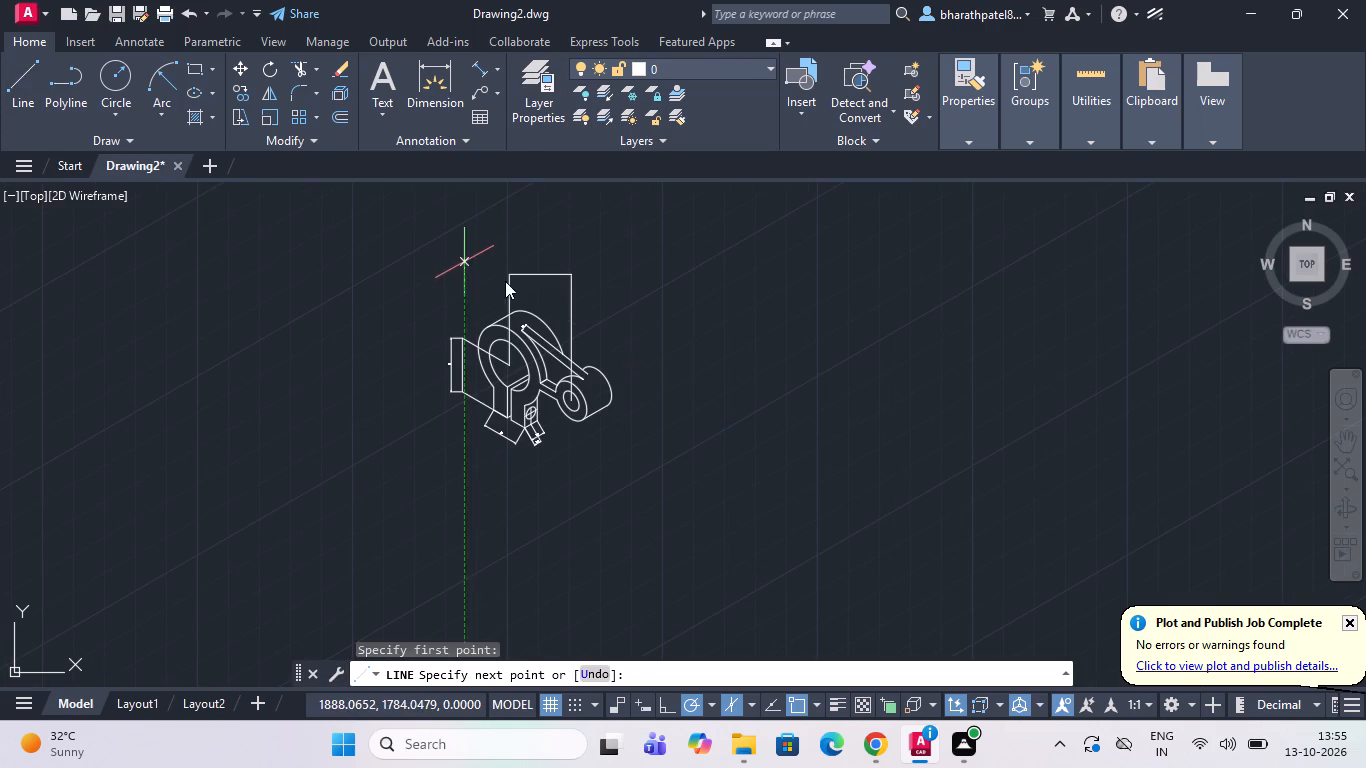
{"action": "left_click", "coordinate": [643, 360]}
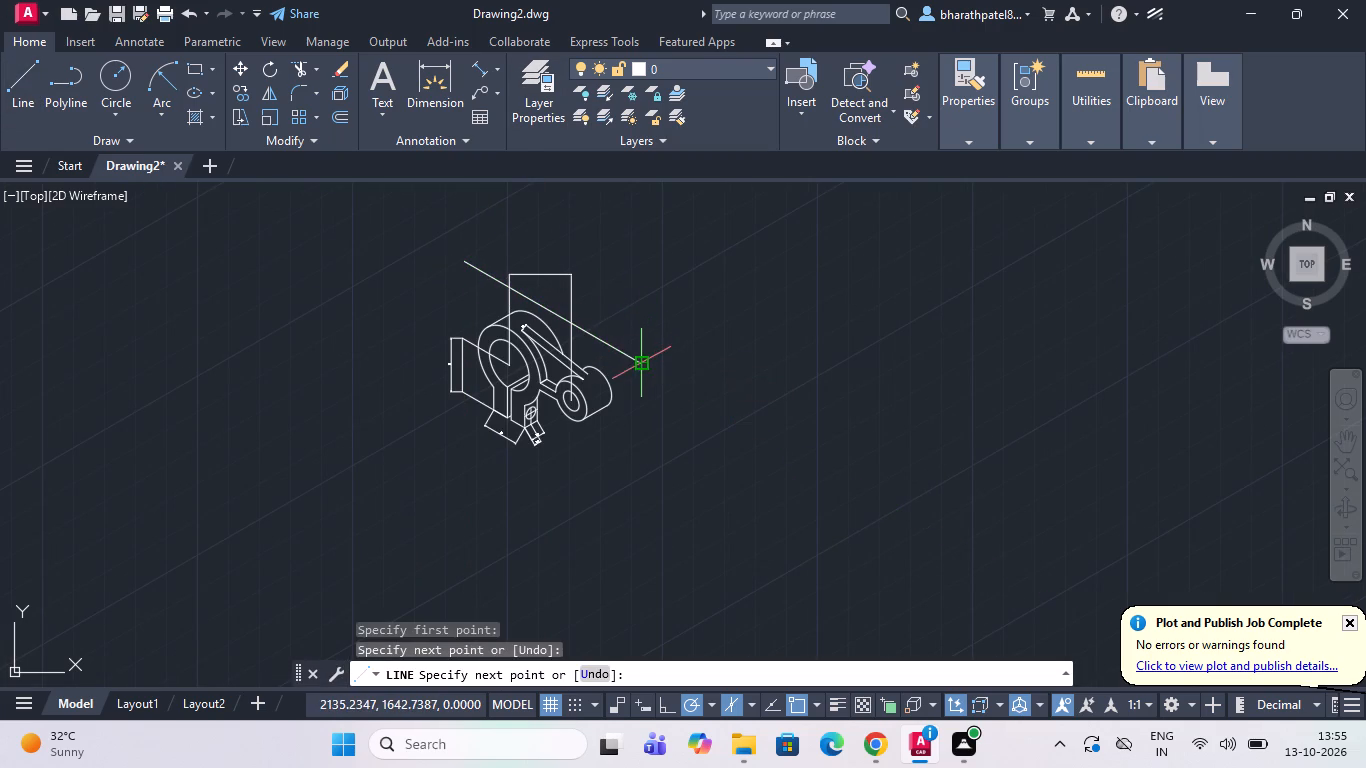
{"action": "key", "text": "Escape"}
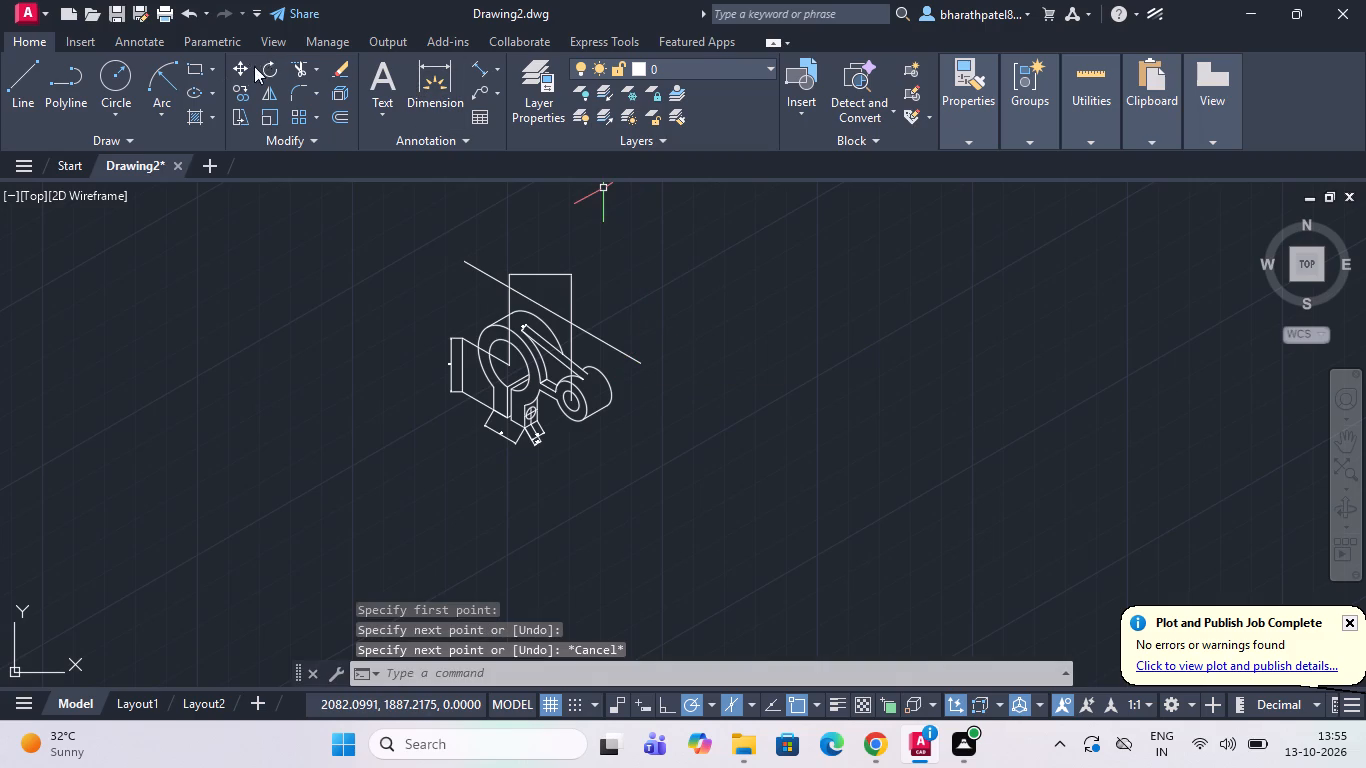
Trim the parts of the ring's and boss's vertical extension lines that lie above the sloping helper line.
{"action": "left_click", "coordinate": [304, 71]}
{"action": "scroll", "coordinate": [471, 361], "scroll_direction": "up", "scroll_amount": 3}
{"action": "scroll", "coordinate": [490, 355], "scroll_direction": "down", "scroll_amount": 2}
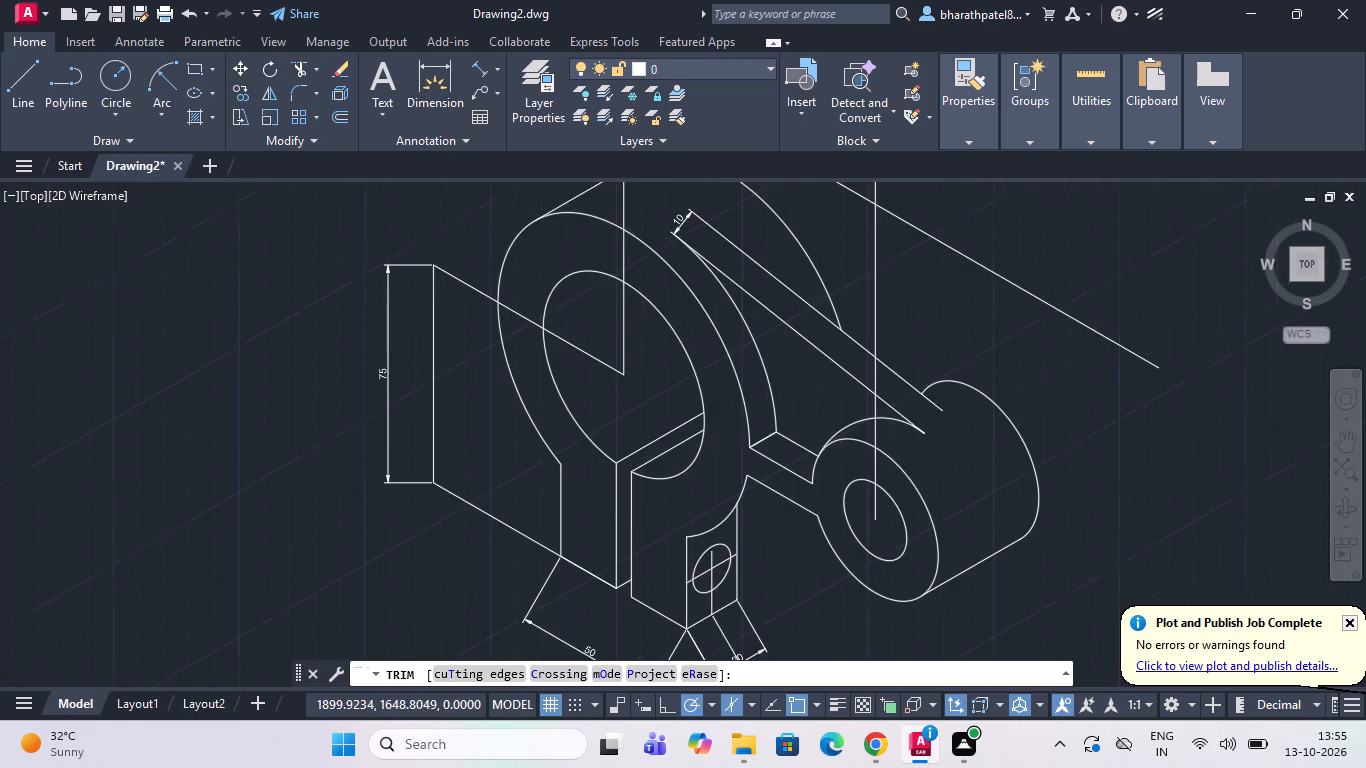
{"action": "scroll", "coordinate": [490, 364], "scroll_direction": "down", "scroll_amount": 1}
{"action": "scroll", "coordinate": [536, 273], "scroll_direction": "up", "scroll_amount": 2}
{"action": "left_click_drag", "start_coordinate": [472, 266], "coordinate": [534, 298]}
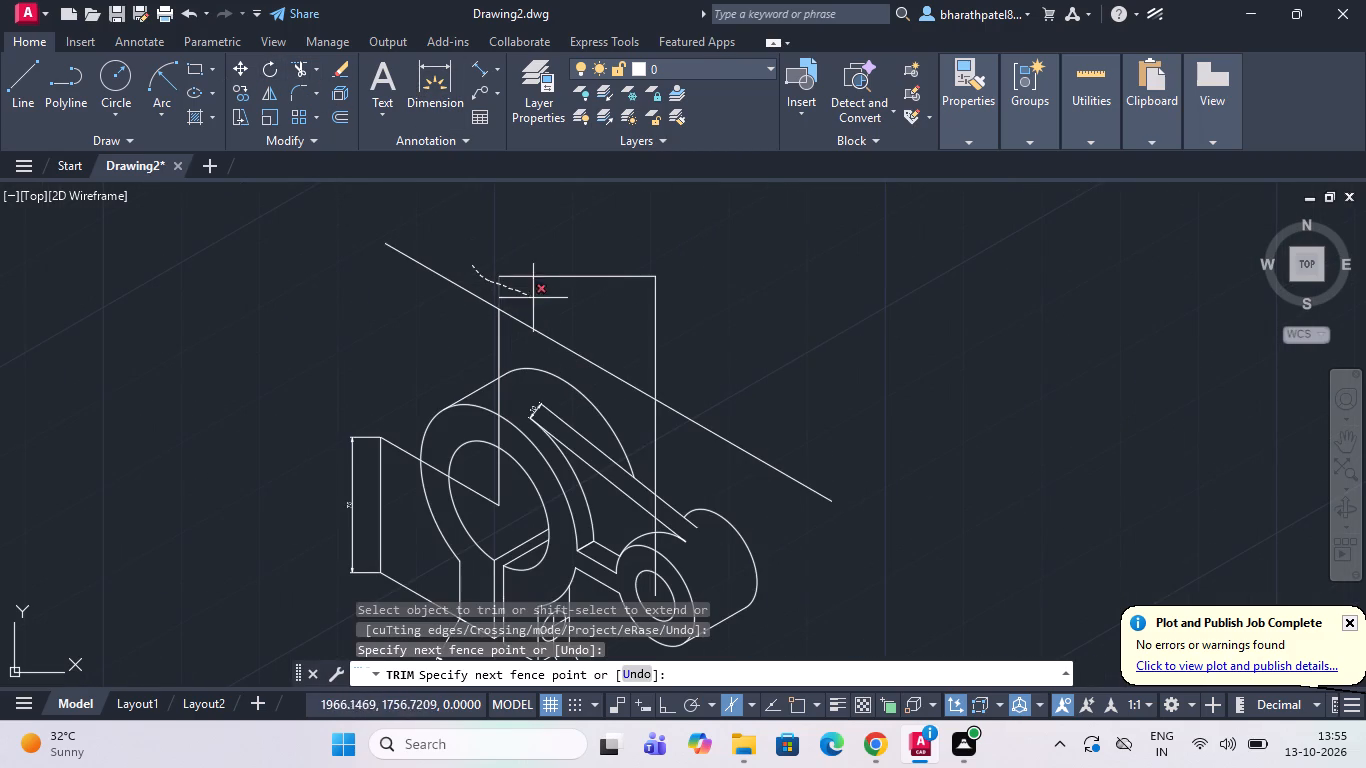
{"action": "left_click_drag", "start_coordinate": [534, 298], "coordinate": [686, 386]}
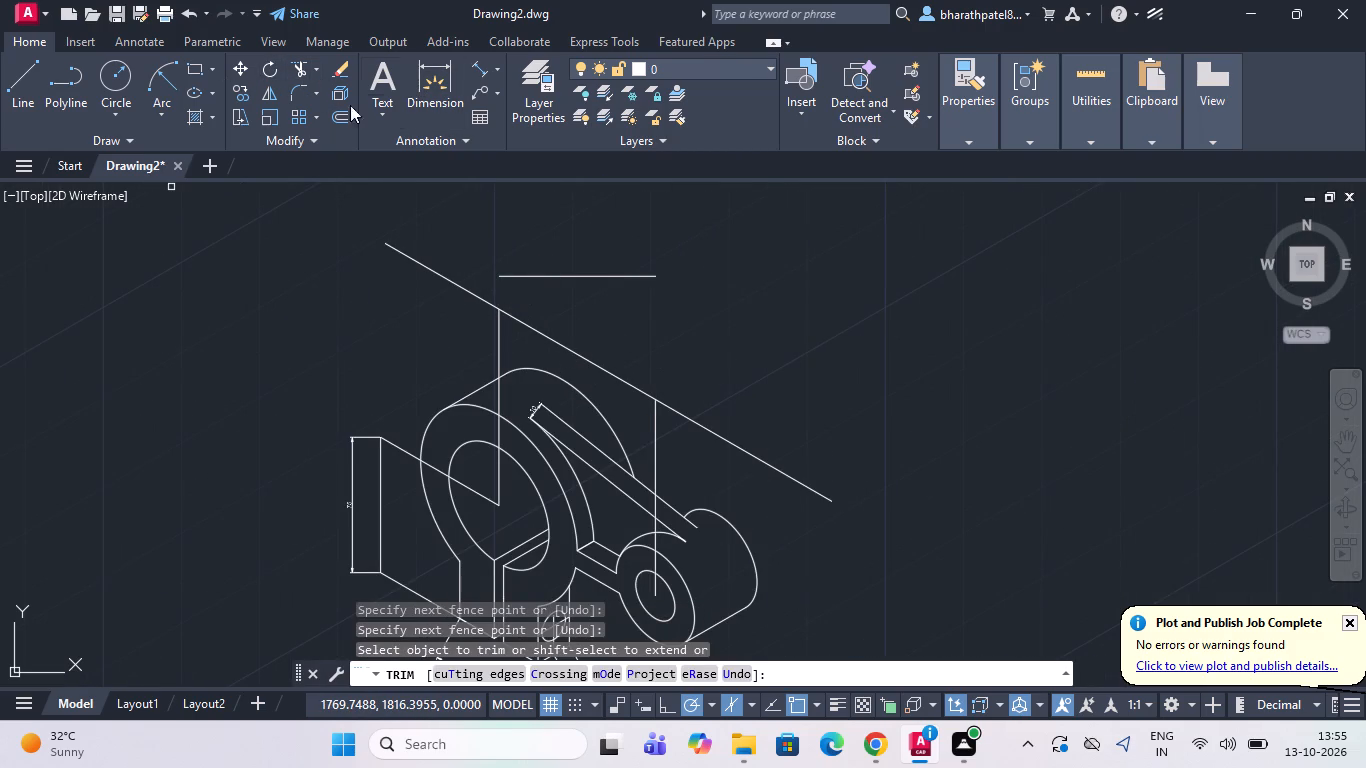
Add an aligned dimension between the upper ends of the ring and boss extension lines, placed just above the sloping helper line.
{"action": "left_click", "coordinate": [480, 71]}
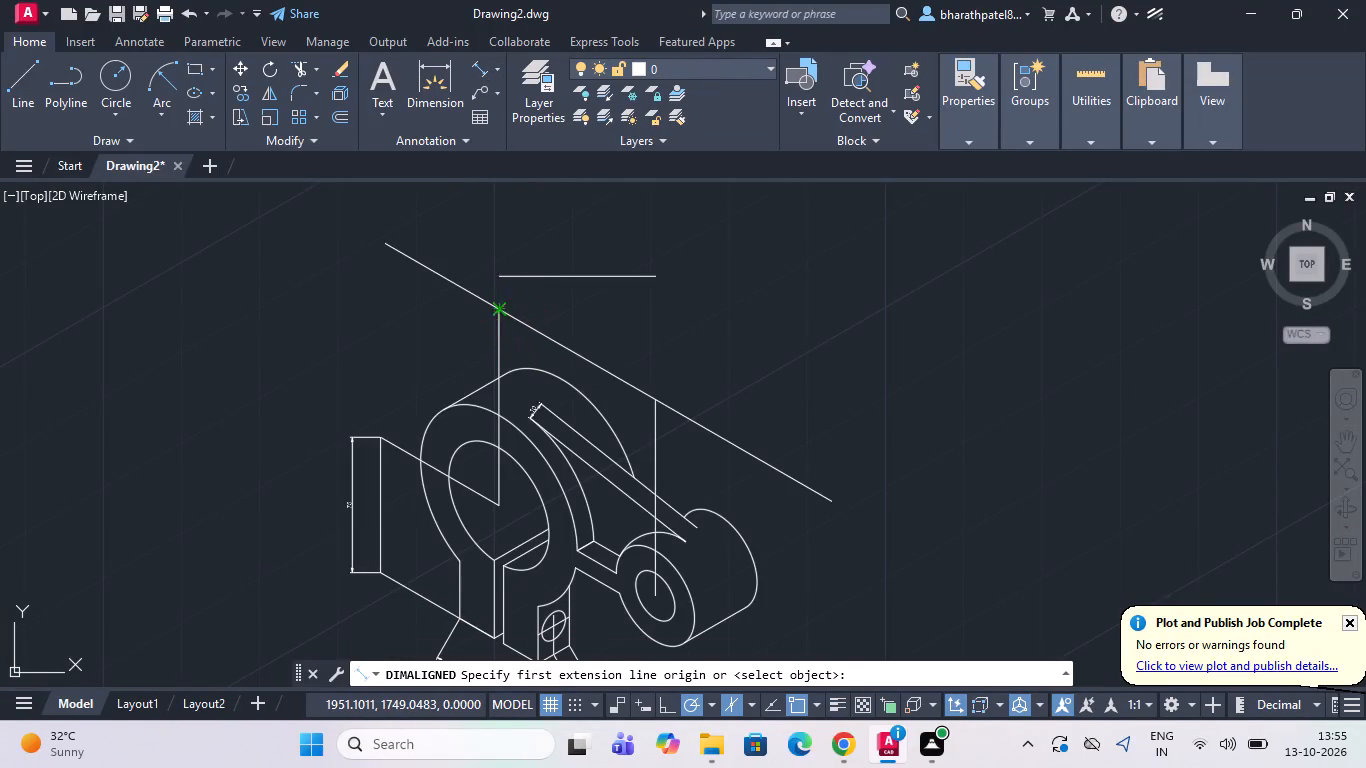
{"action": "left_click", "coordinate": [495, 315]}
{"action": "left_click", "coordinate": [658, 401]}
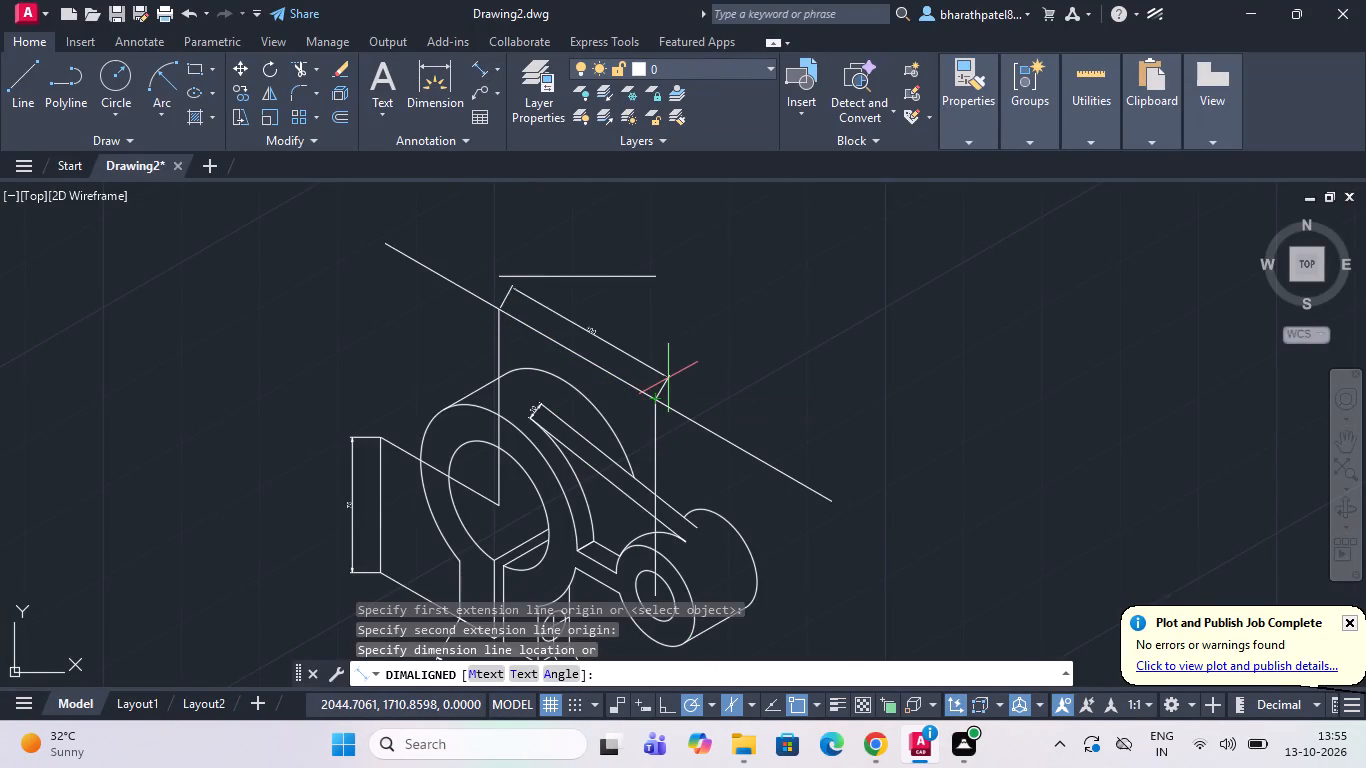
{"action": "scroll", "coordinate": [669, 377], "scroll_direction": "up", "scroll_amount": 3}
{"action": "scroll", "coordinate": [667, 386], "scroll_direction": "down", "scroll_amount": 1}
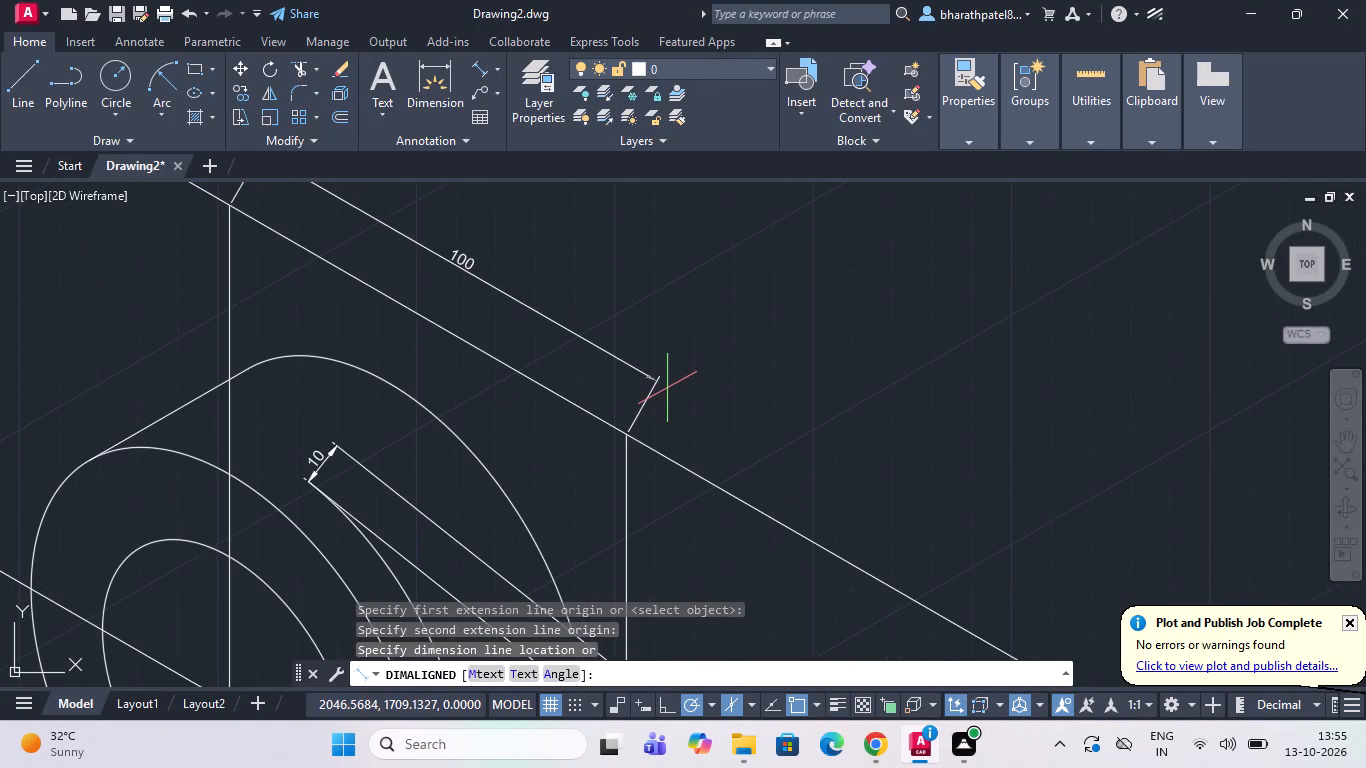
{"action": "left_click", "coordinate": [667, 389]}
{"action": "scroll", "coordinate": [707, 374], "scroll_direction": "down", "scroll_amount": 3}
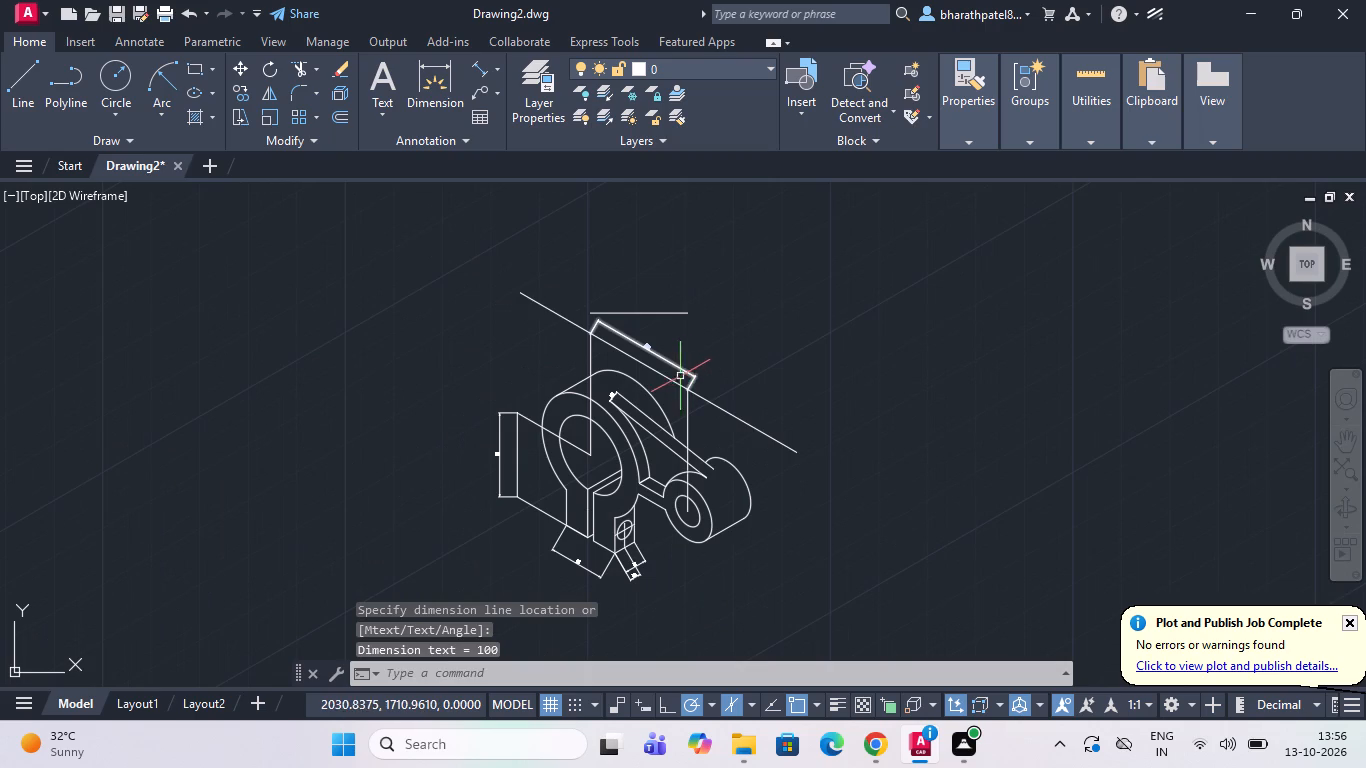
Delete the sloping helper line and the leftover horizontal line above the figure.
{"action": "left_click", "coordinate": [670, 381]}
{"action": "left_click", "coordinate": [634, 313]}
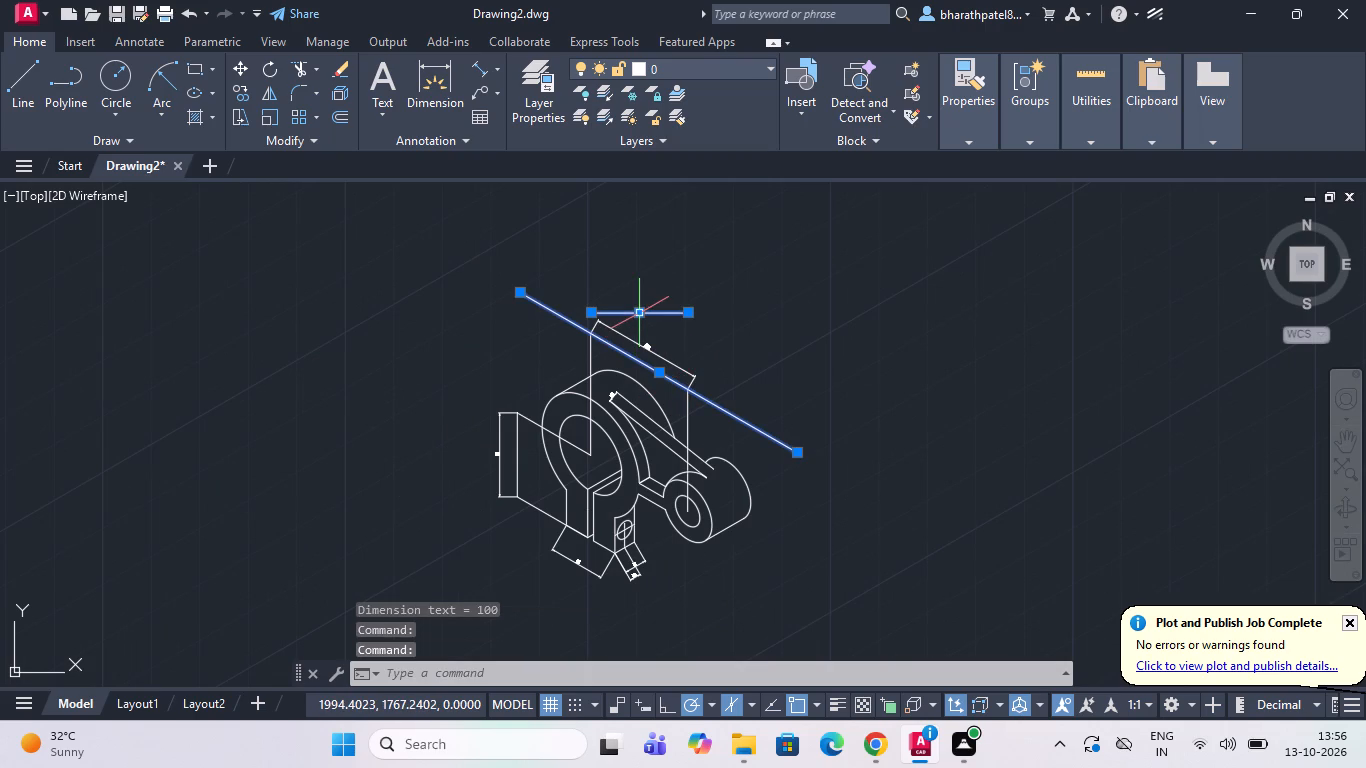
{"action": "key", "text": "Delete"}
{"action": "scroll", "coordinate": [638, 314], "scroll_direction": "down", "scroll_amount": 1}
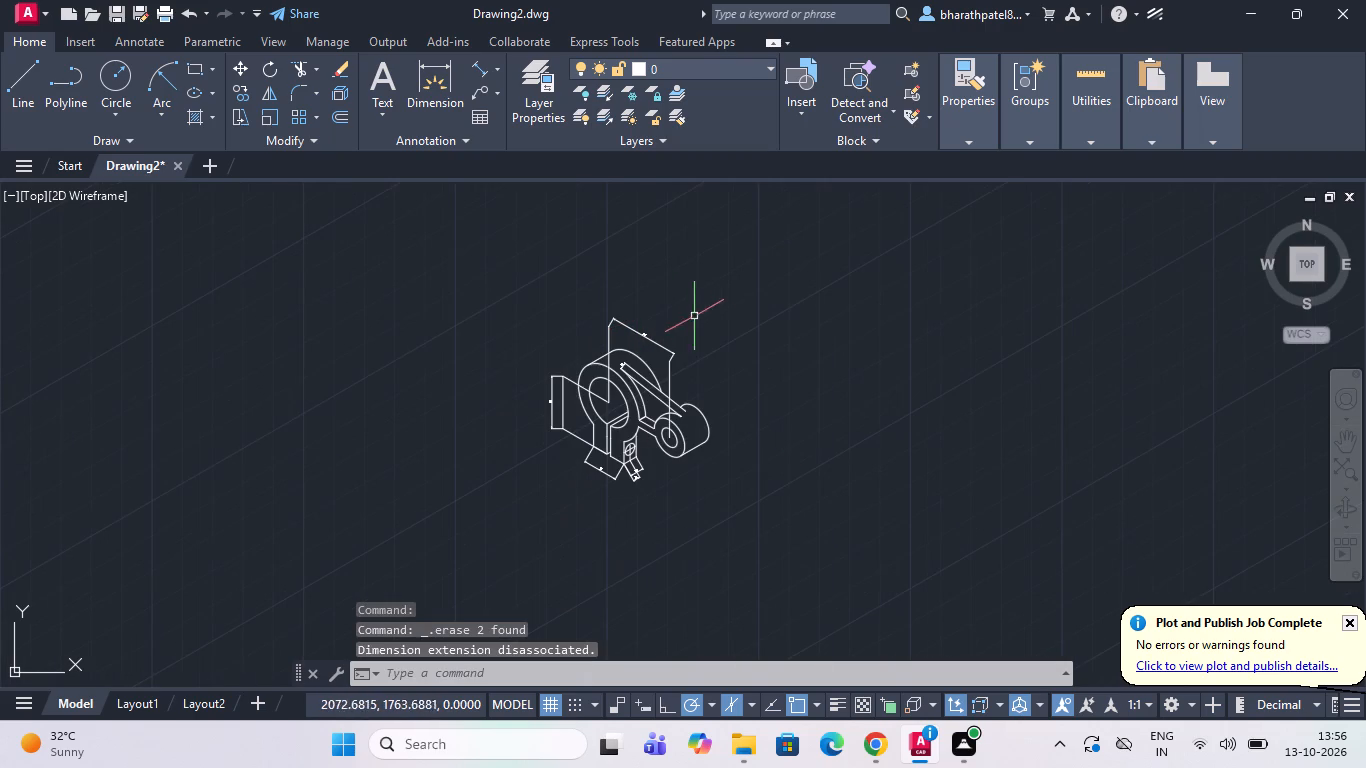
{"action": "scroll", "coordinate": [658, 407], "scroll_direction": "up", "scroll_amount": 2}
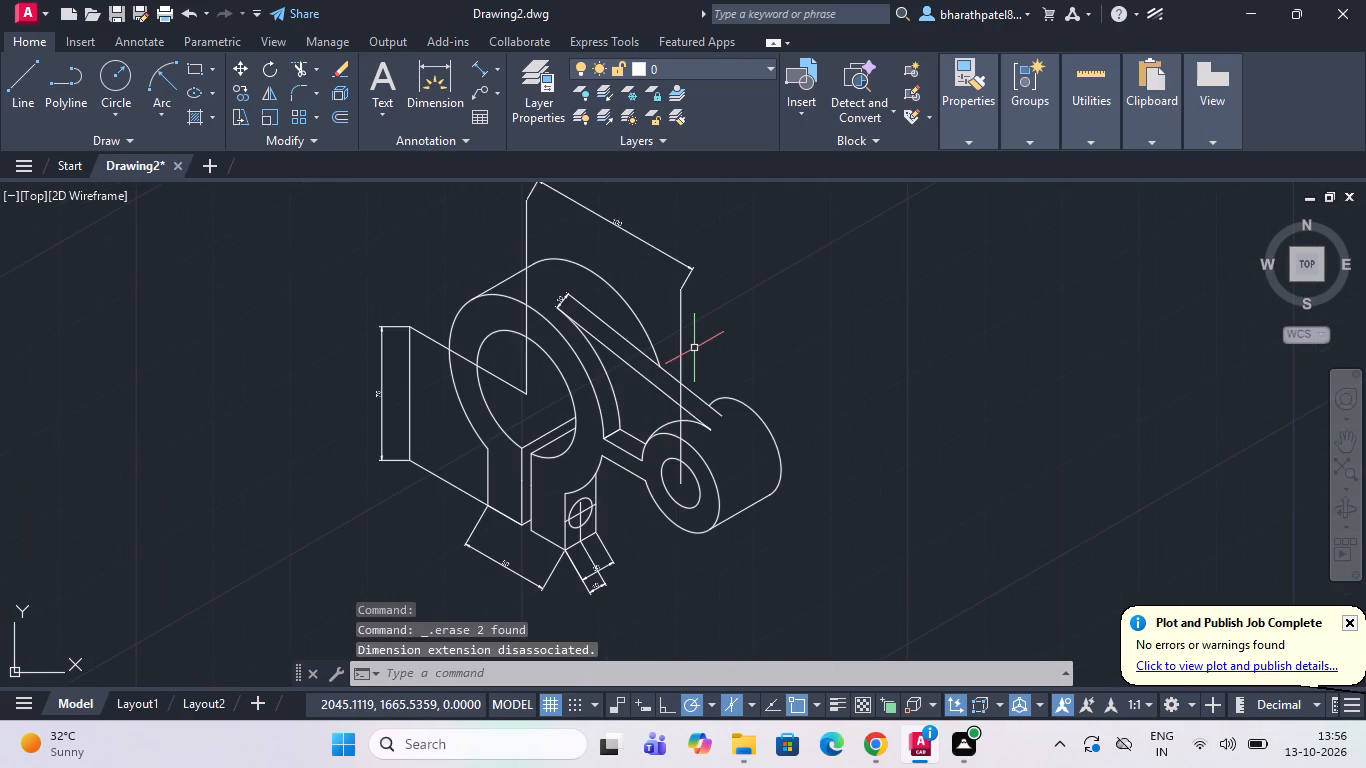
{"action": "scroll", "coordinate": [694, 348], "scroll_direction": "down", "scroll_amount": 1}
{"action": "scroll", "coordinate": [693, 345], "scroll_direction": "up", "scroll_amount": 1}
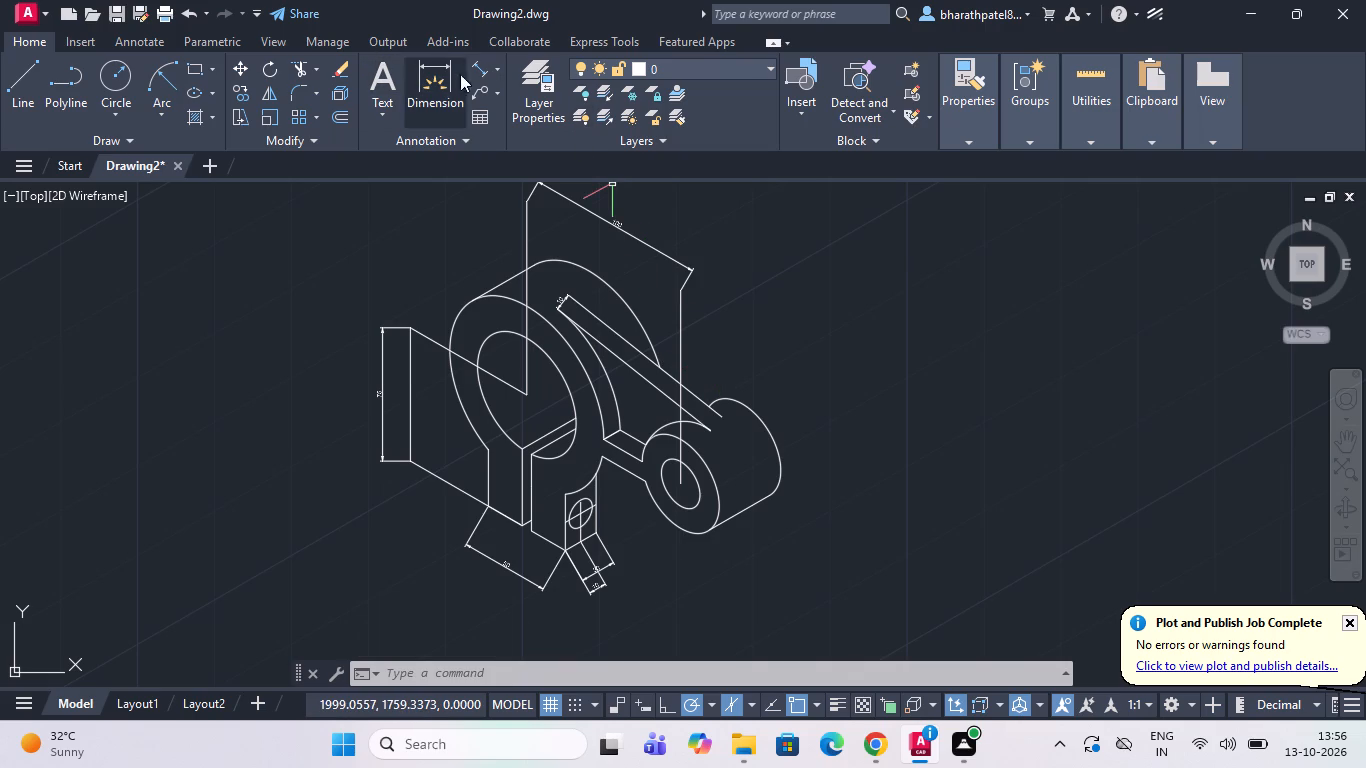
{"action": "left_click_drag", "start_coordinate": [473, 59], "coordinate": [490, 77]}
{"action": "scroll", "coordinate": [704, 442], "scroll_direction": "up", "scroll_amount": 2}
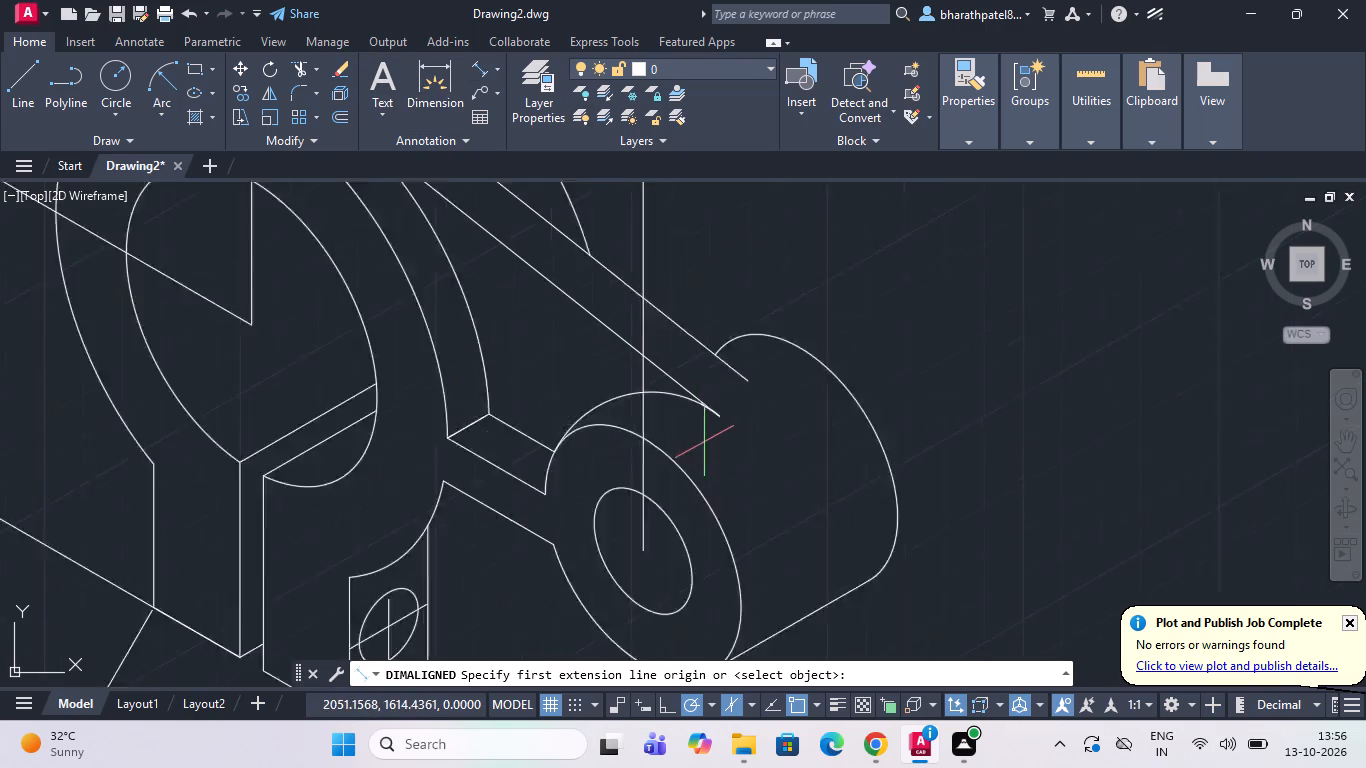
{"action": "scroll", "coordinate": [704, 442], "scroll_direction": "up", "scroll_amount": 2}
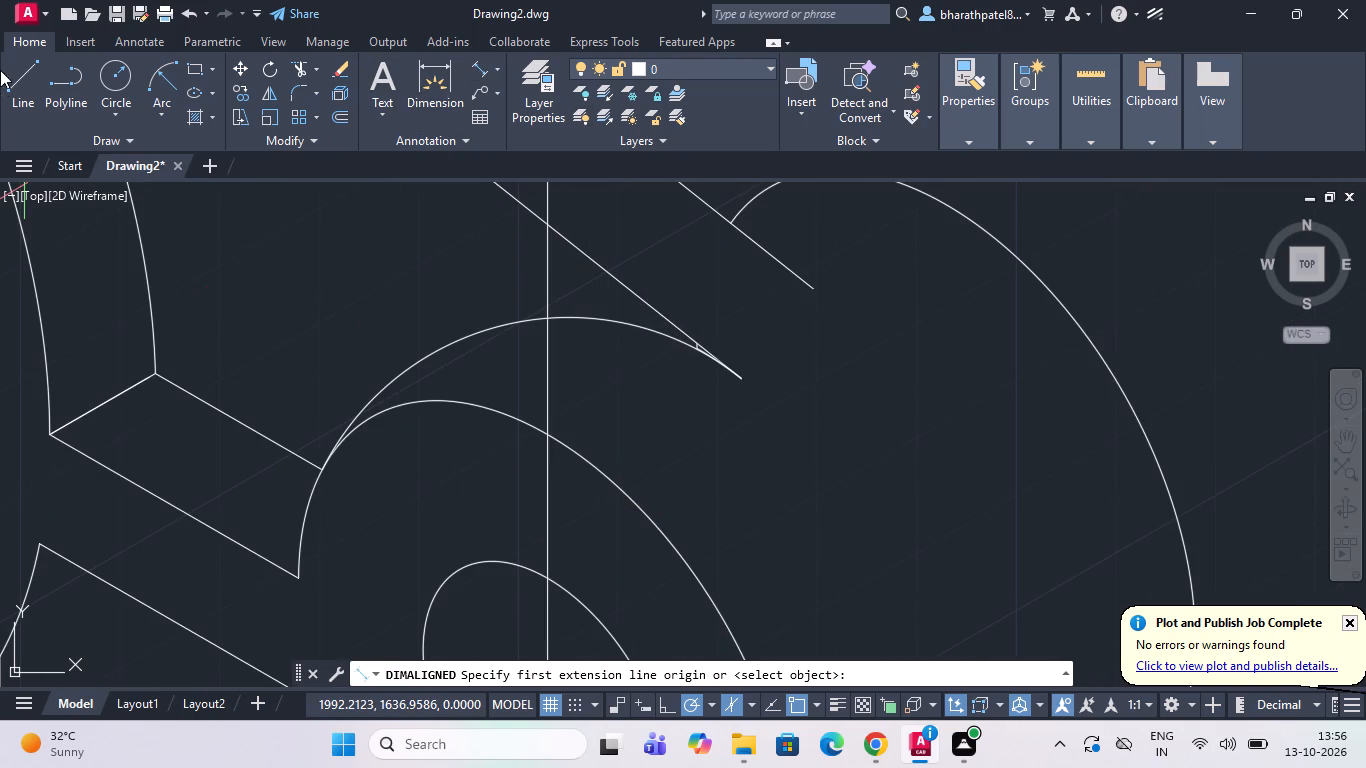
Draw a helper line along the boss's isometric depth direction, from its front outer rim to just past its rear outer arc.
{"action": "left_click", "coordinate": [26, 85]}
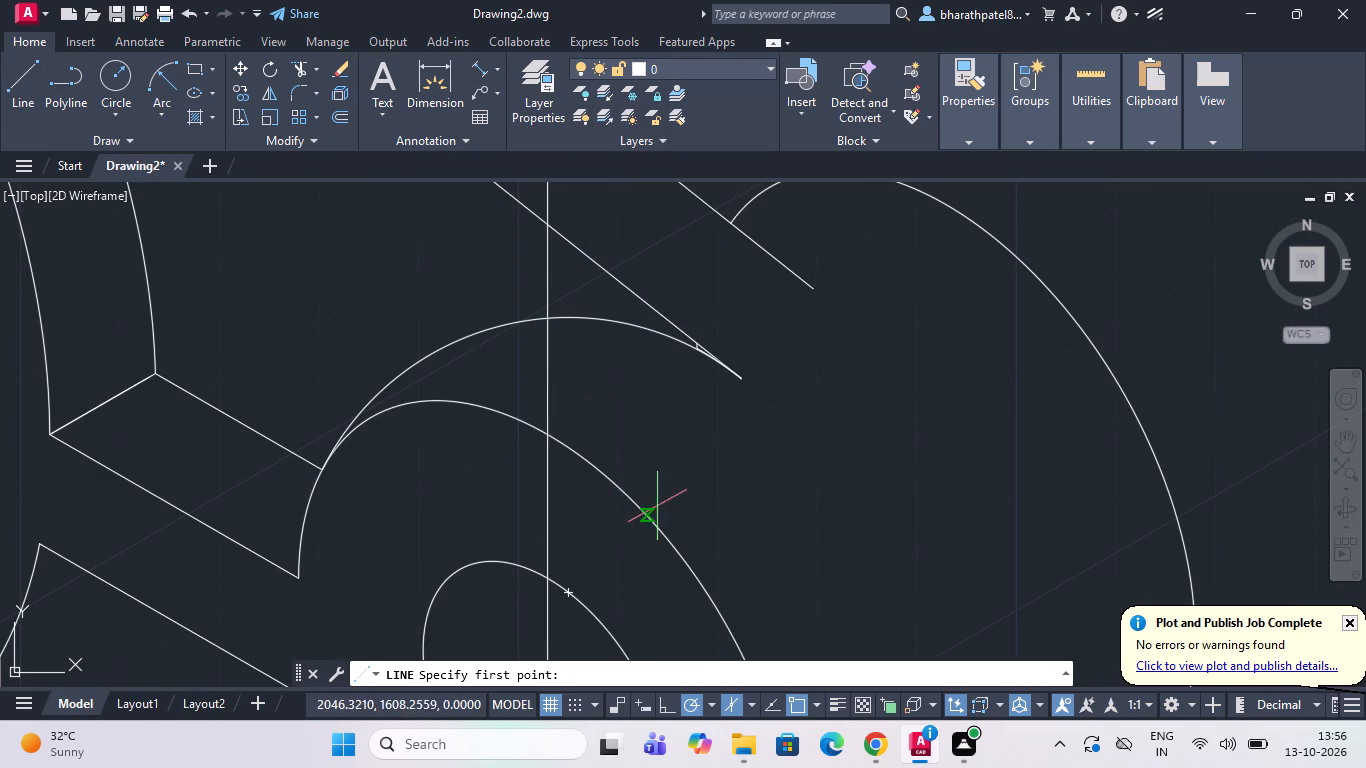
{"action": "scroll", "coordinate": [640, 465], "scroll_direction": "down", "scroll_amount": 3}
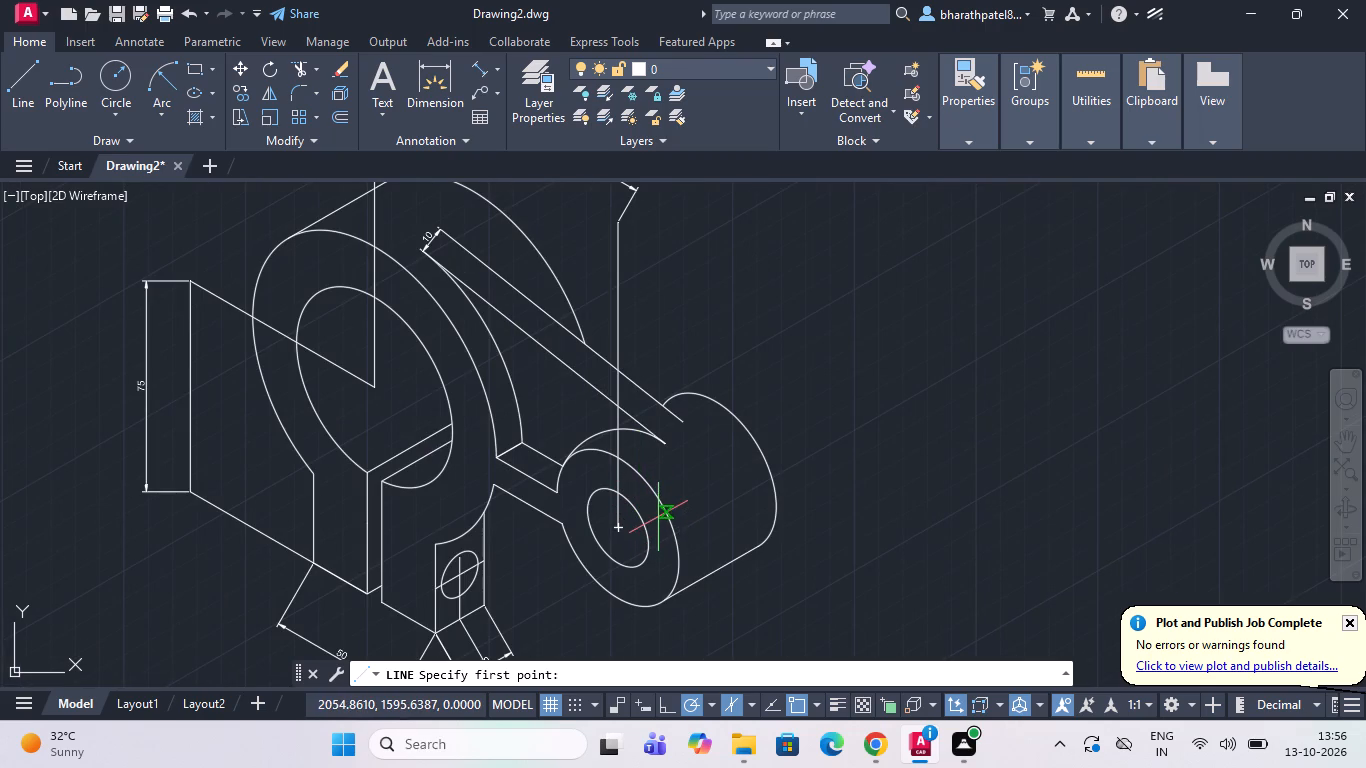
{"action": "left_click", "coordinate": [658, 513]}
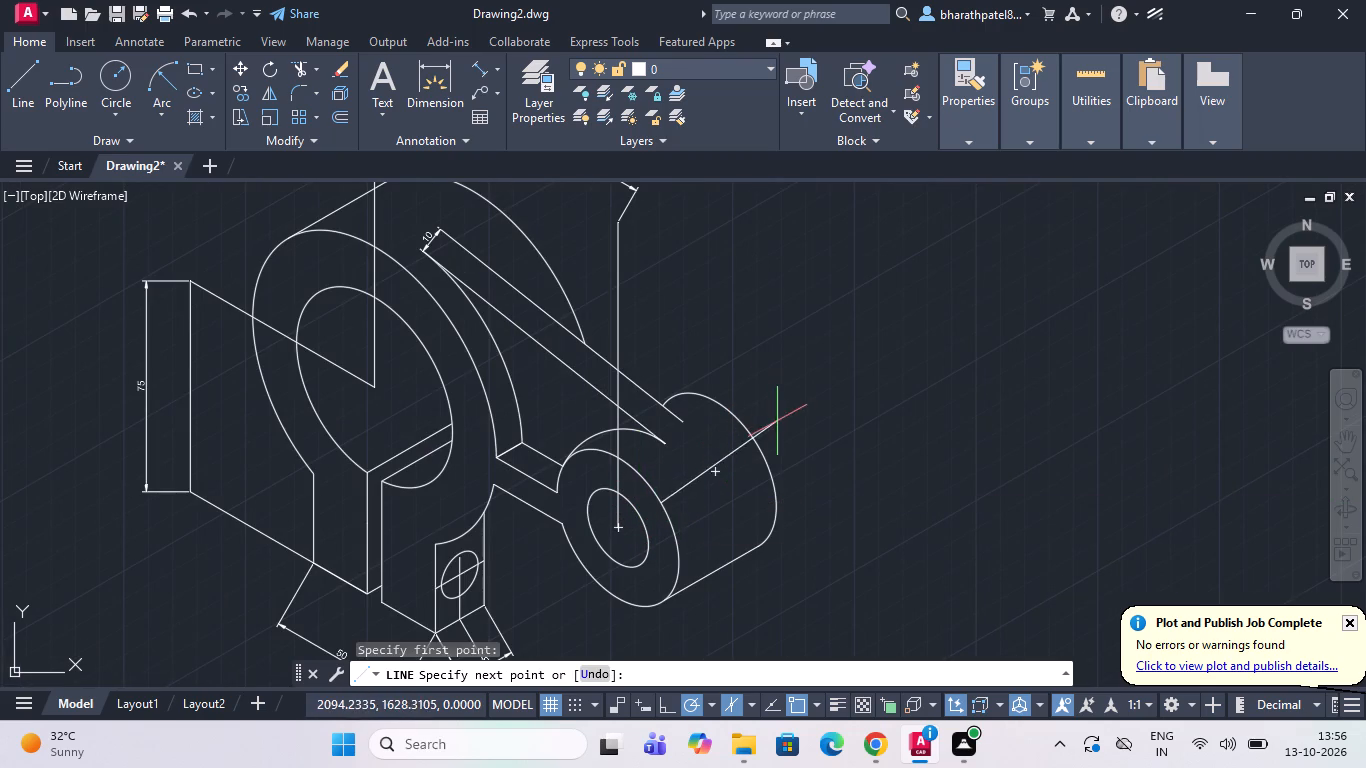
{"action": "left_click", "coordinate": [787, 437]}
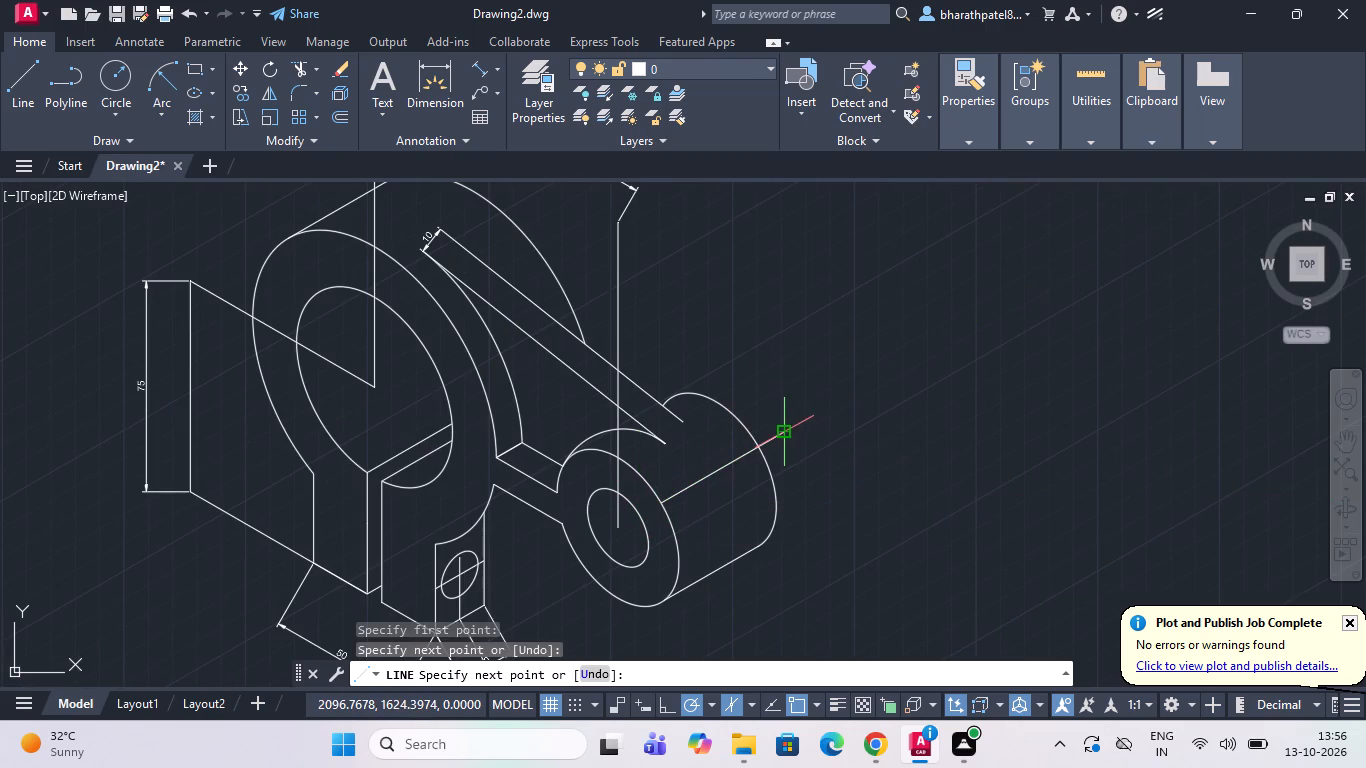
{"action": "key", "text": "Escape"}
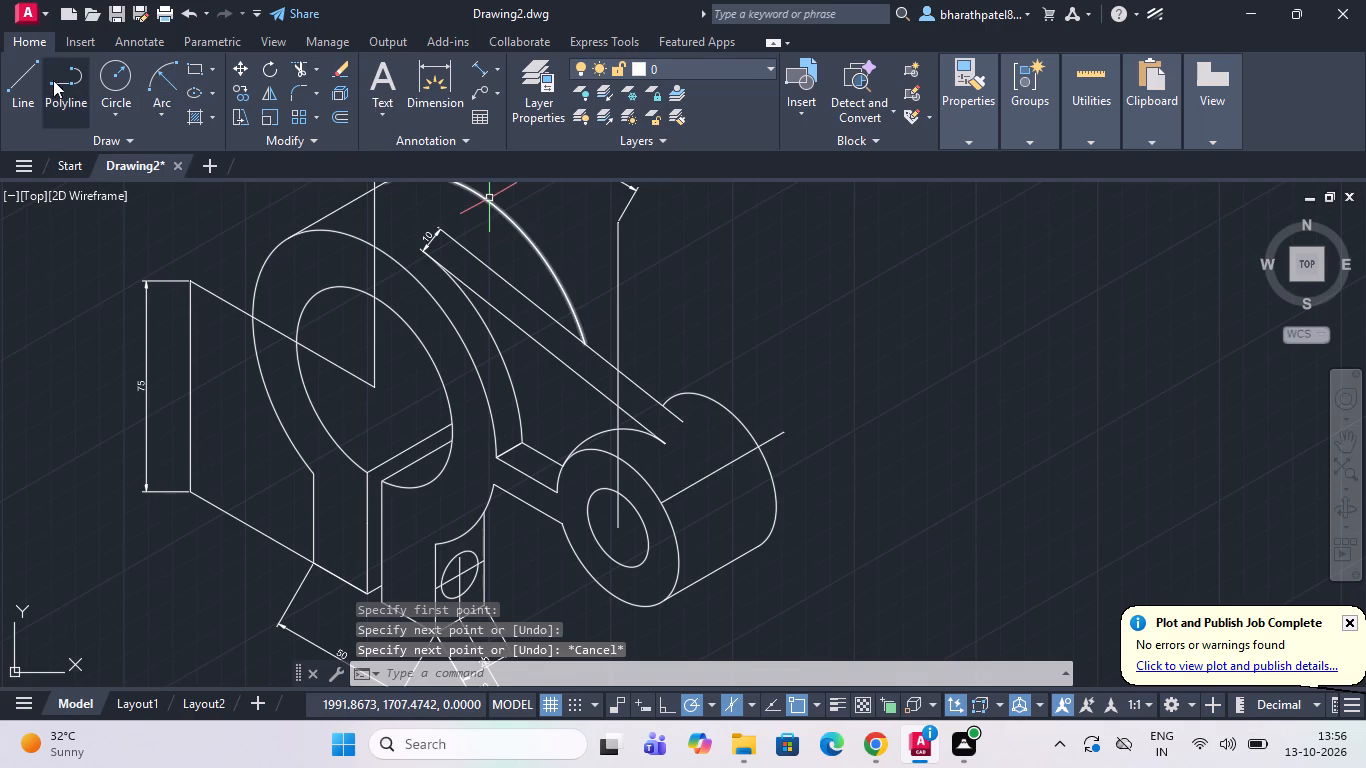
Add an aligned dimension for the boss's depth from the front rim to the rear arc, placed directly on the helper line.
{"action": "left_click", "coordinate": [484, 69]}
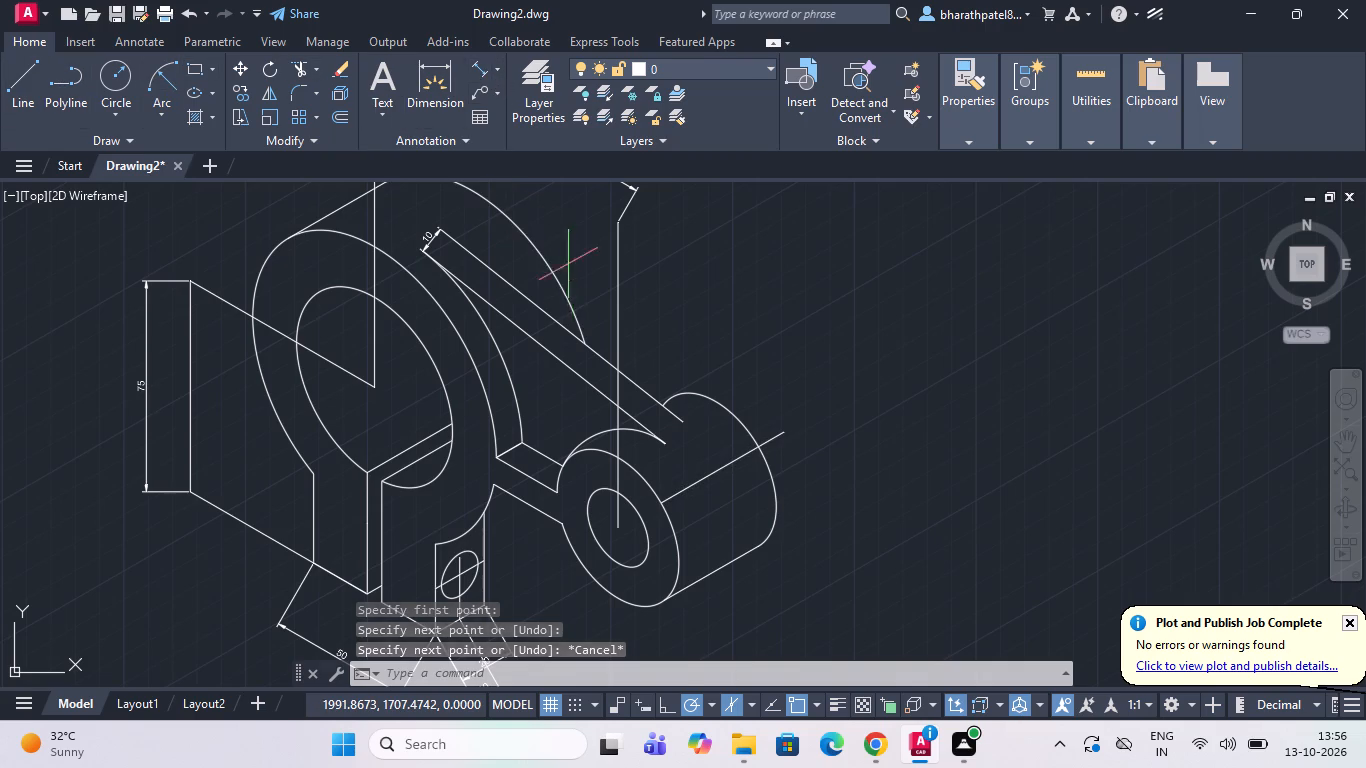
{"action": "scroll", "coordinate": [644, 503], "scroll_direction": "up", "scroll_amount": 2}
{"action": "left_click", "coordinate": [684, 511]}
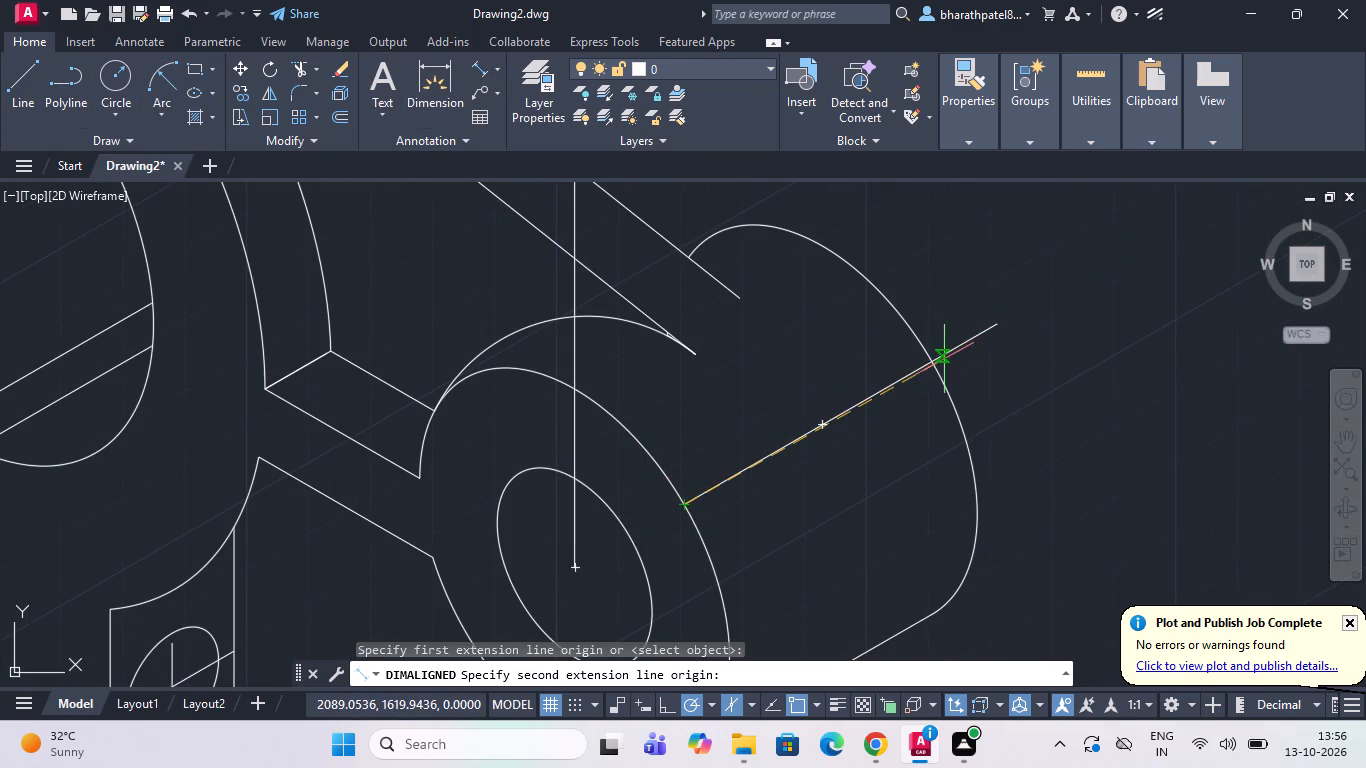
{"action": "scroll", "coordinate": [934, 368], "scroll_direction": "up", "scroll_amount": 3}
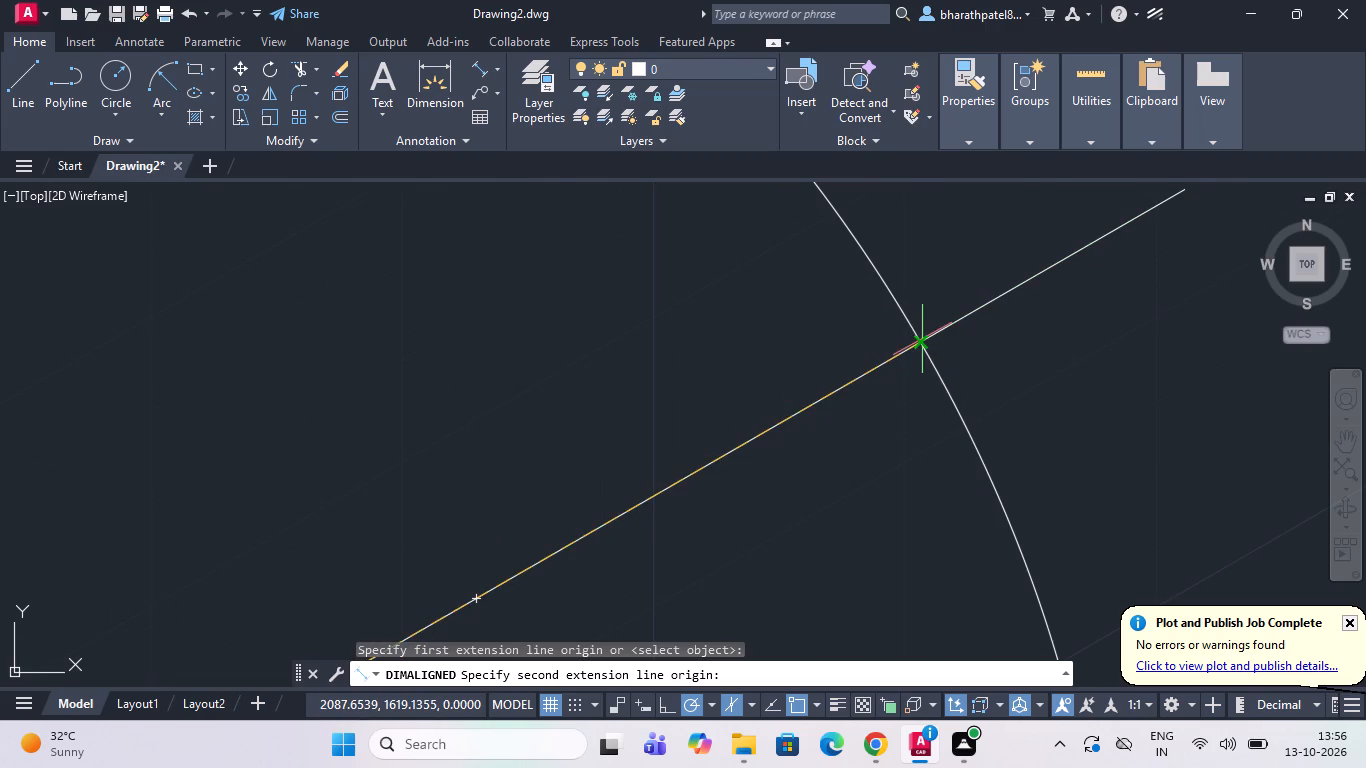
{"action": "left_click", "coordinate": [924, 341]}
{"action": "scroll", "coordinate": [925, 331], "scroll_direction": "down", "scroll_amount": 2}
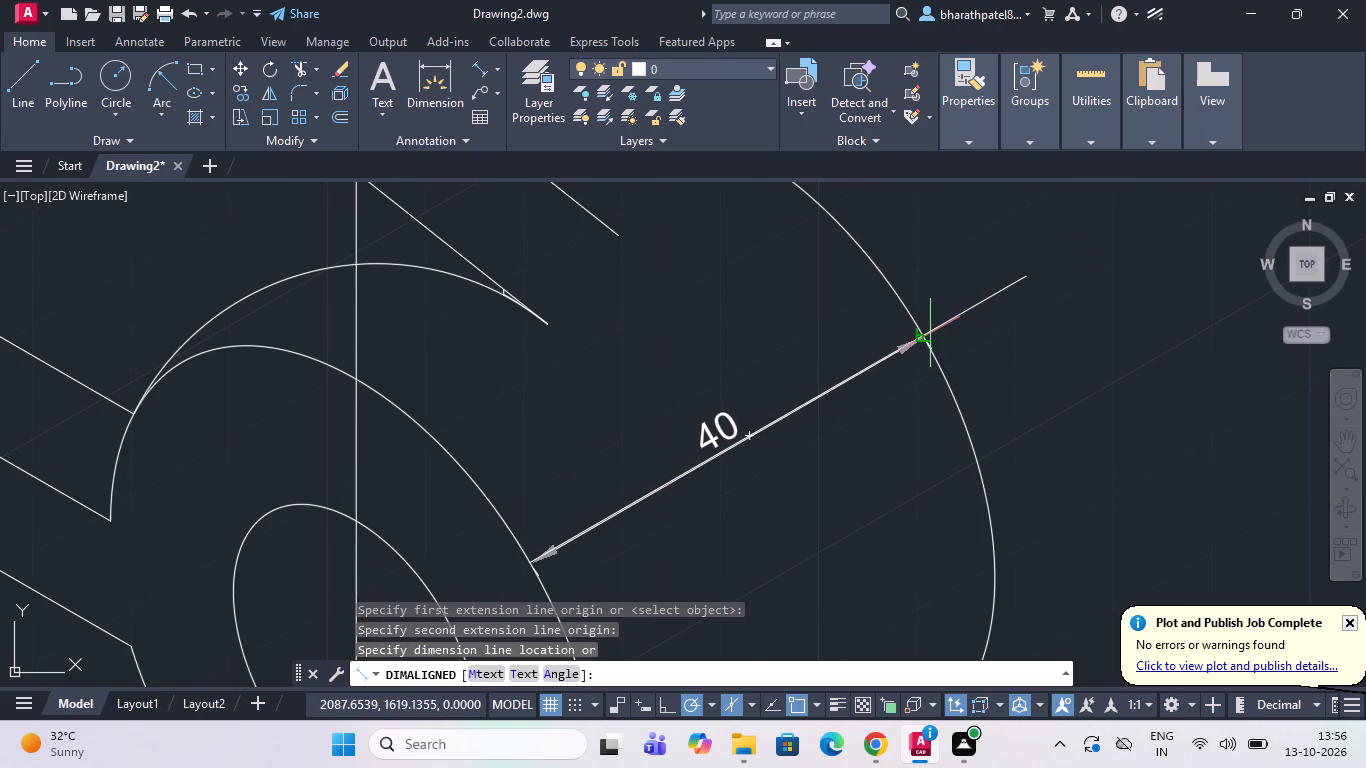
{"action": "left_click", "coordinate": [930, 333]}
Delete the helper line running along the boss's depth dimension.
{"action": "left_click", "coordinate": [960, 314]}
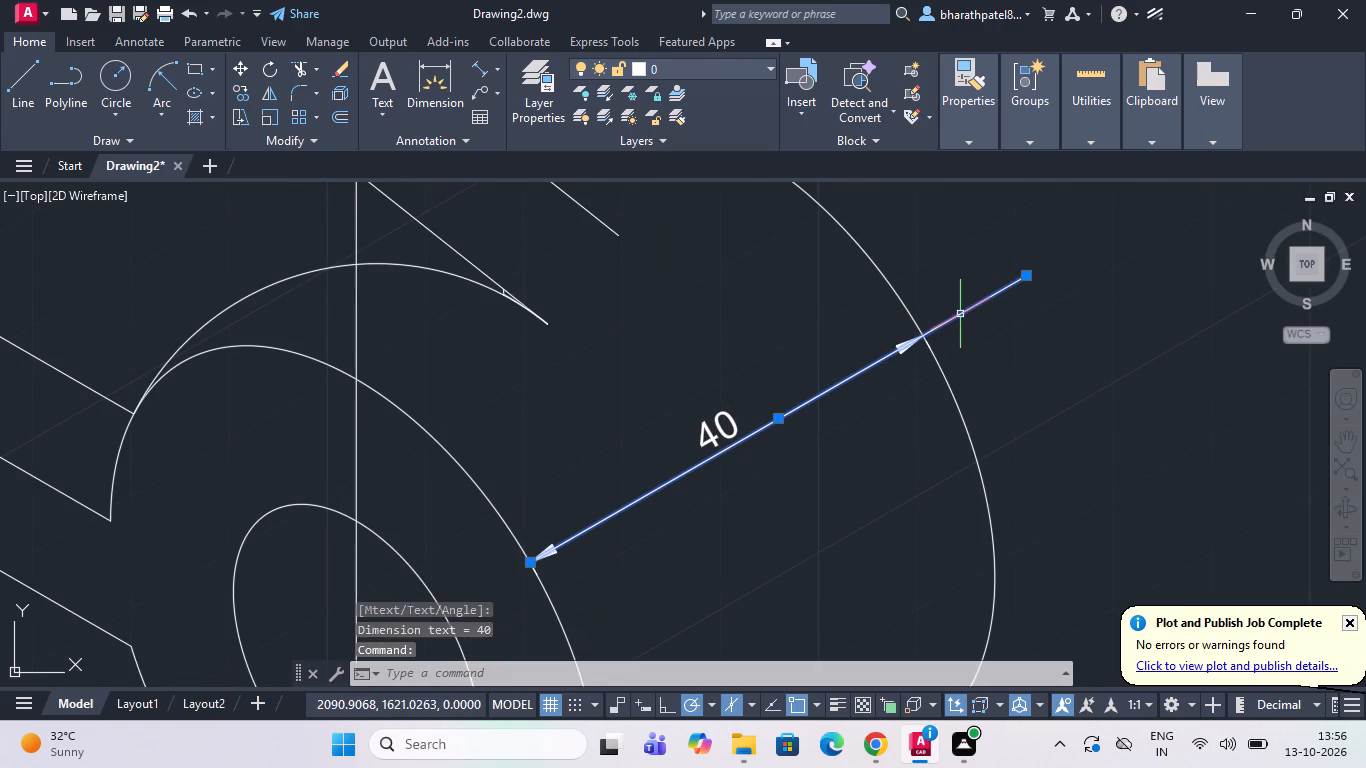
{"action": "key", "text": "Delete"}
Draw a short sloping isometric helper line across the narrow gap between the two lugs, crossing both vertical edges.
{"action": "scroll", "coordinate": [957, 314], "scroll_direction": "down", "scroll_amount": 1}
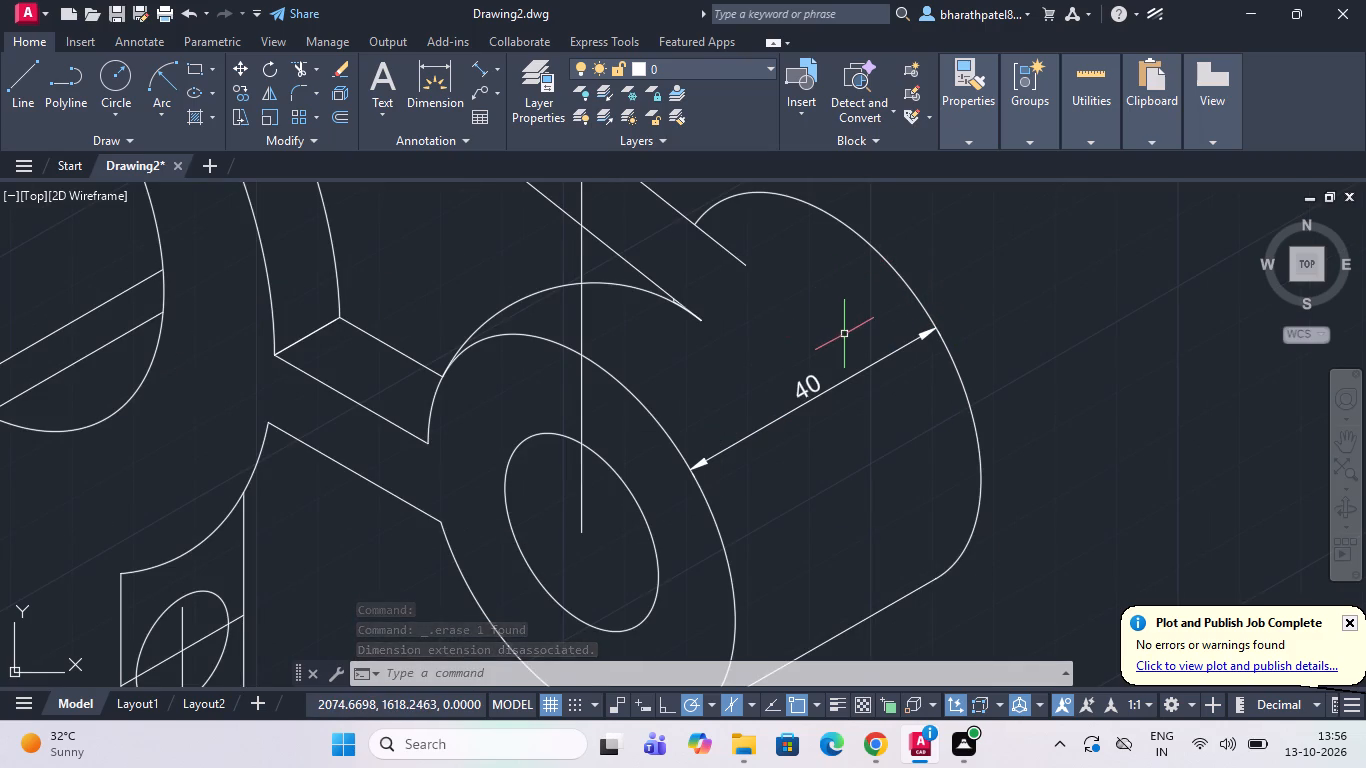
{"action": "scroll", "coordinate": [844, 334], "scroll_direction": "down", "scroll_amount": 2}
{"action": "scroll", "coordinate": [455, 418], "scroll_direction": "up", "scroll_amount": 1}
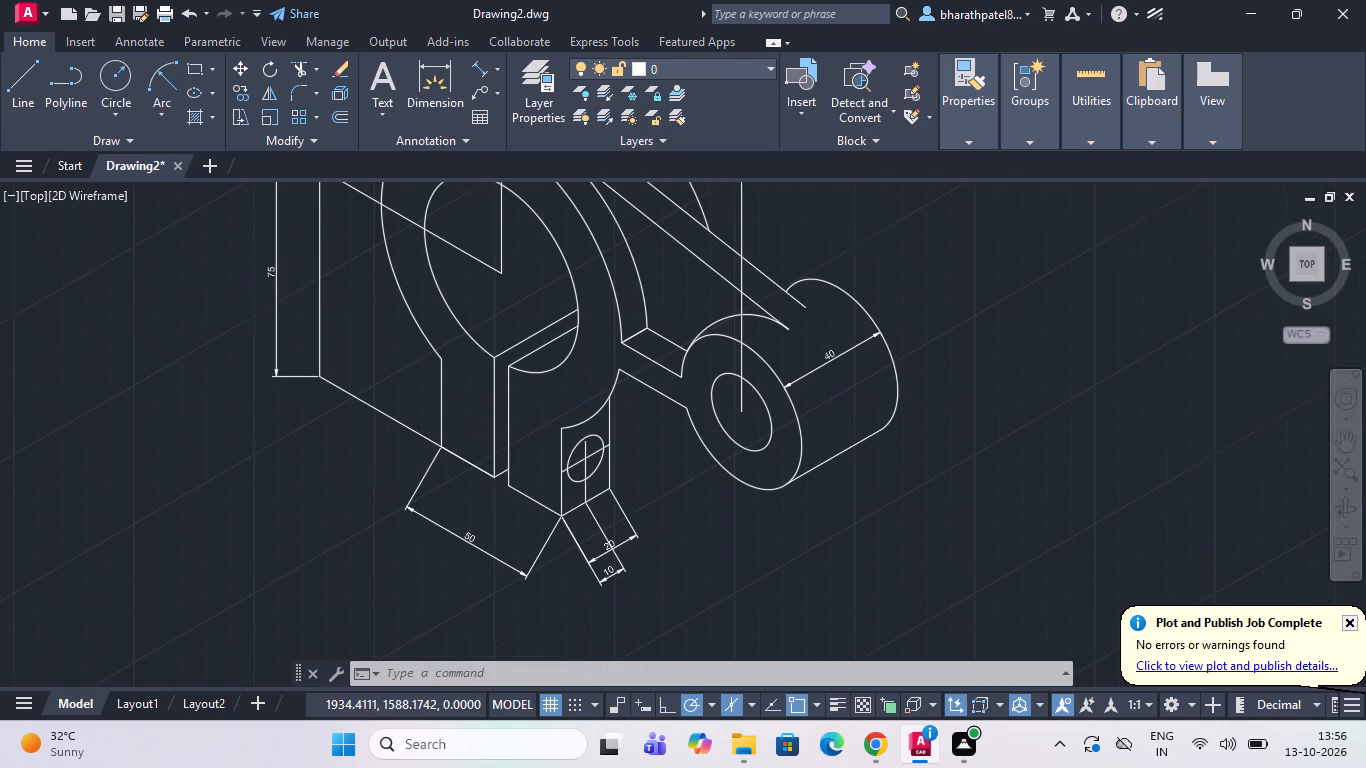
{"action": "scroll", "coordinate": [455, 418], "scroll_direction": "up", "scroll_amount": 1}
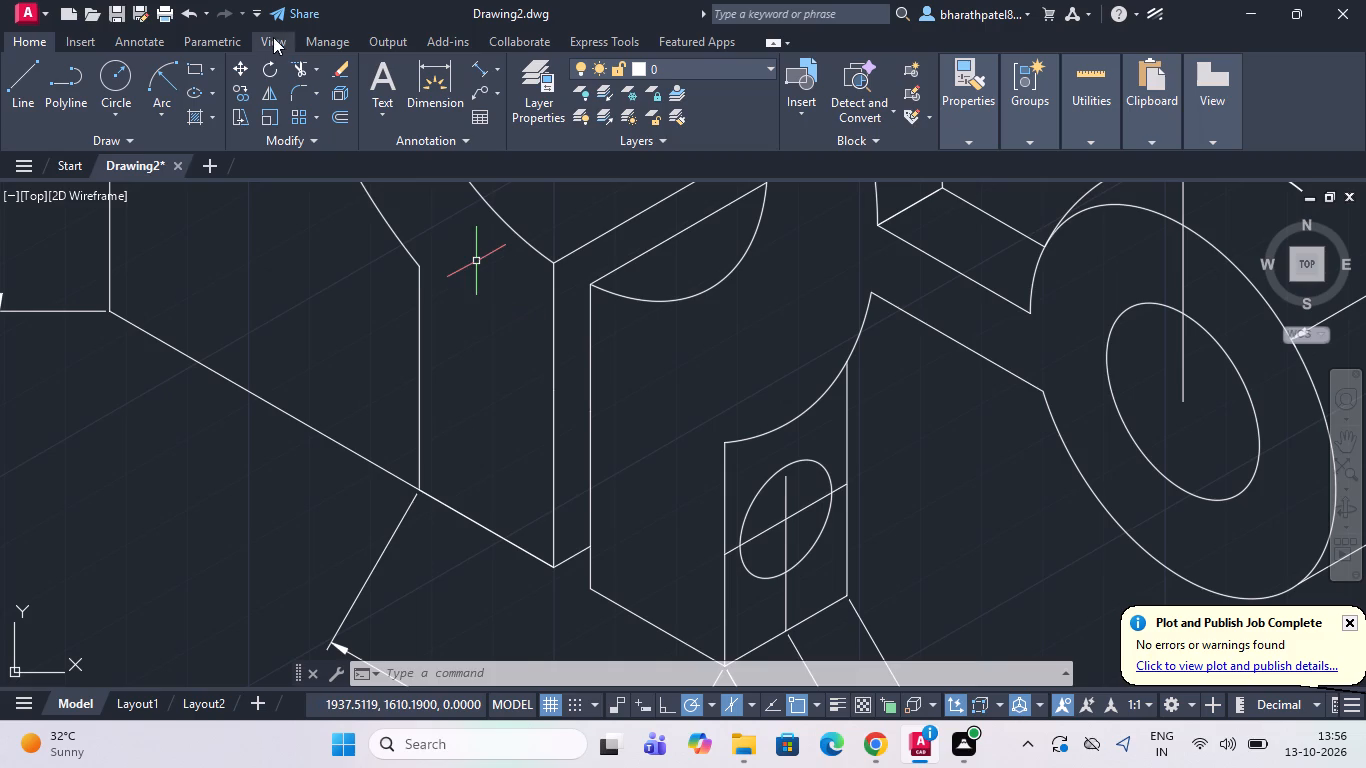
{"action": "left_click", "coordinate": [476, 69]}
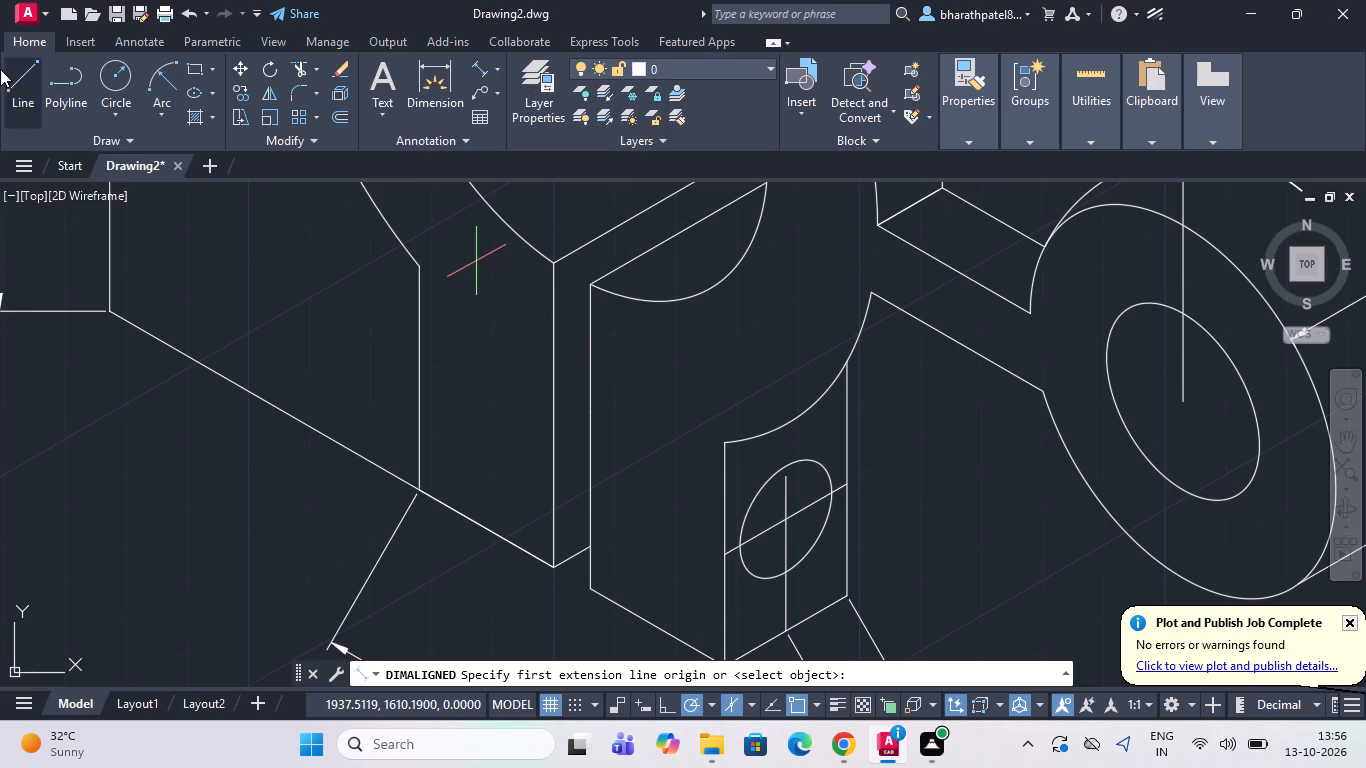
{"action": "left_click_drag", "start_coordinate": [16, 83], "coordinate": [34, 100]}
{"action": "left_click", "coordinate": [512, 388]}
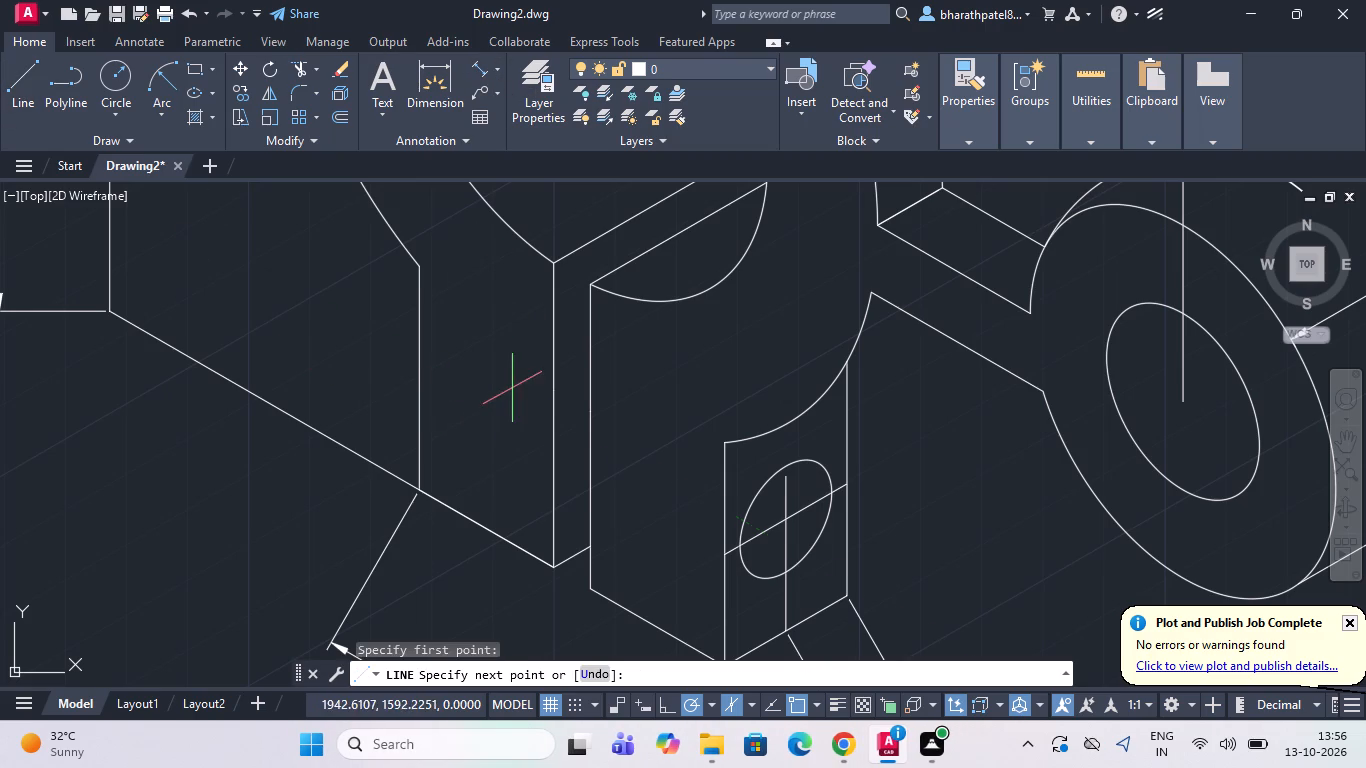
{"action": "left_click", "coordinate": [633, 457]}
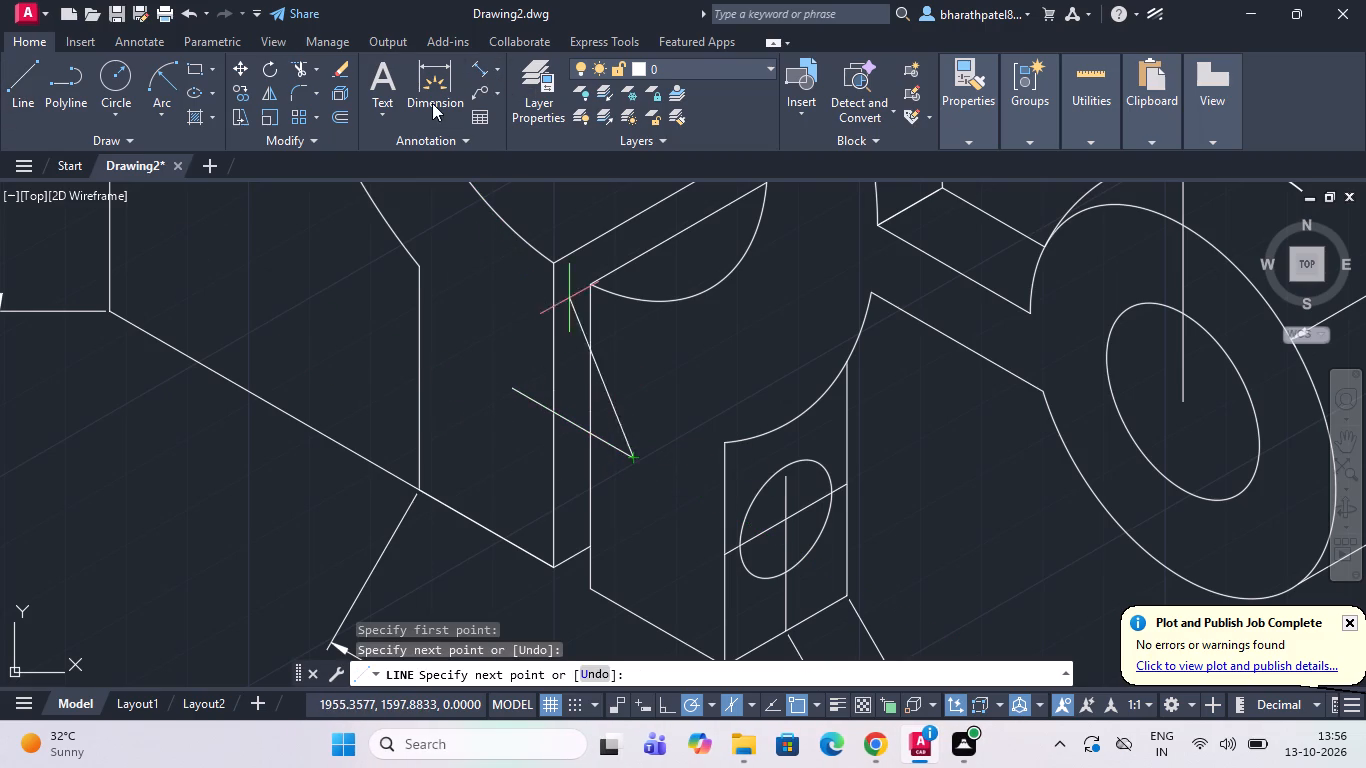
{"action": "key", "text": "Escape"}
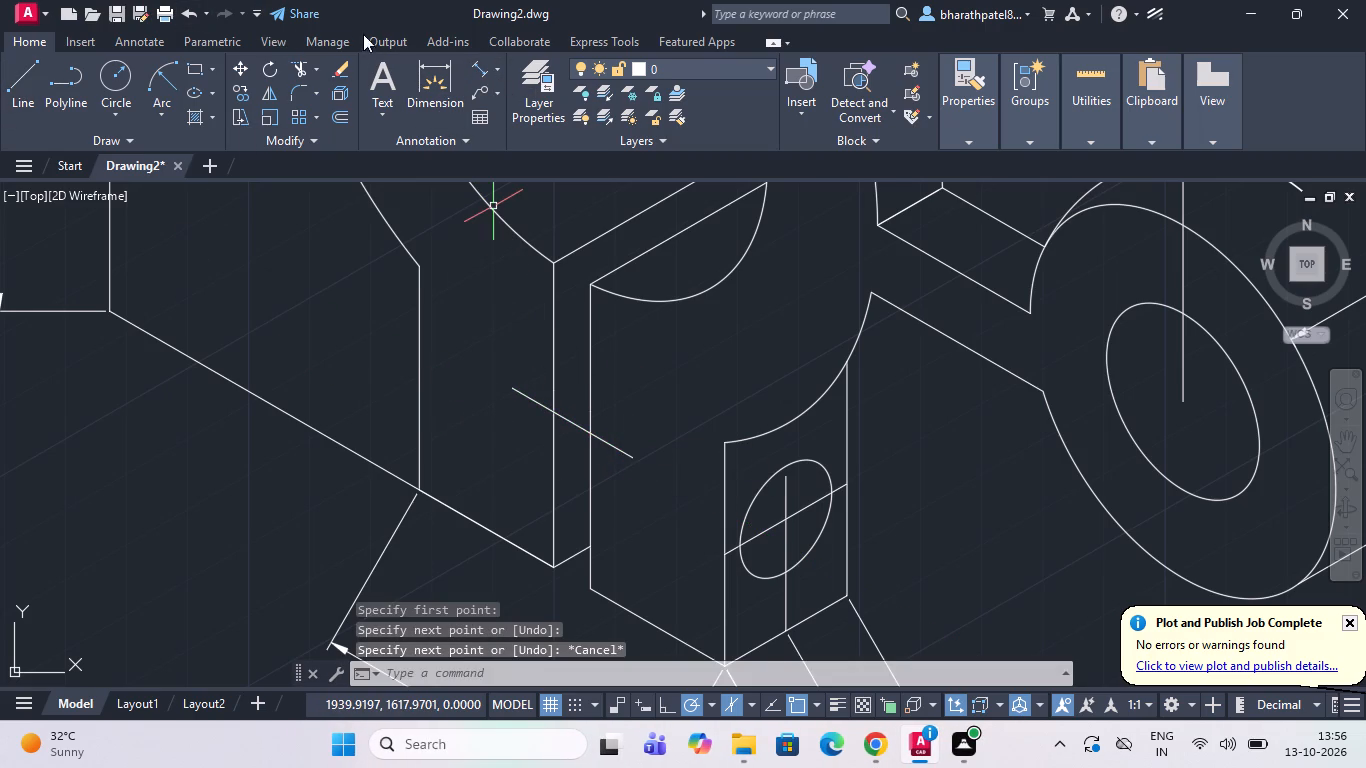
Add an aligned dimension for the gap between the lugs' facing vertical edges, placed directly on the sloping helper line.
{"action": "left_click", "coordinate": [468, 62]}
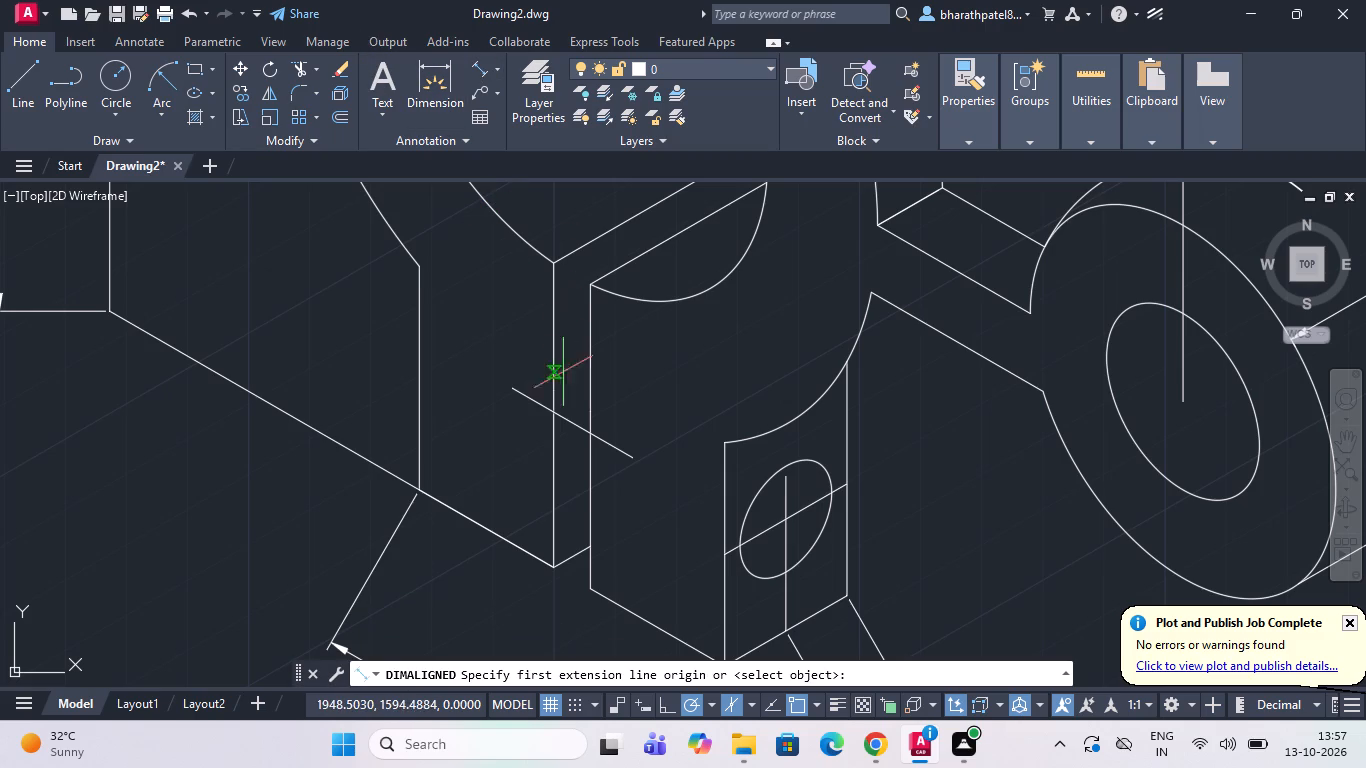
{"action": "scroll", "coordinate": [544, 419], "scroll_direction": "up", "scroll_amount": 3}
{"action": "left_click_drag", "start_coordinate": [574, 386], "coordinate": [724, 495]}
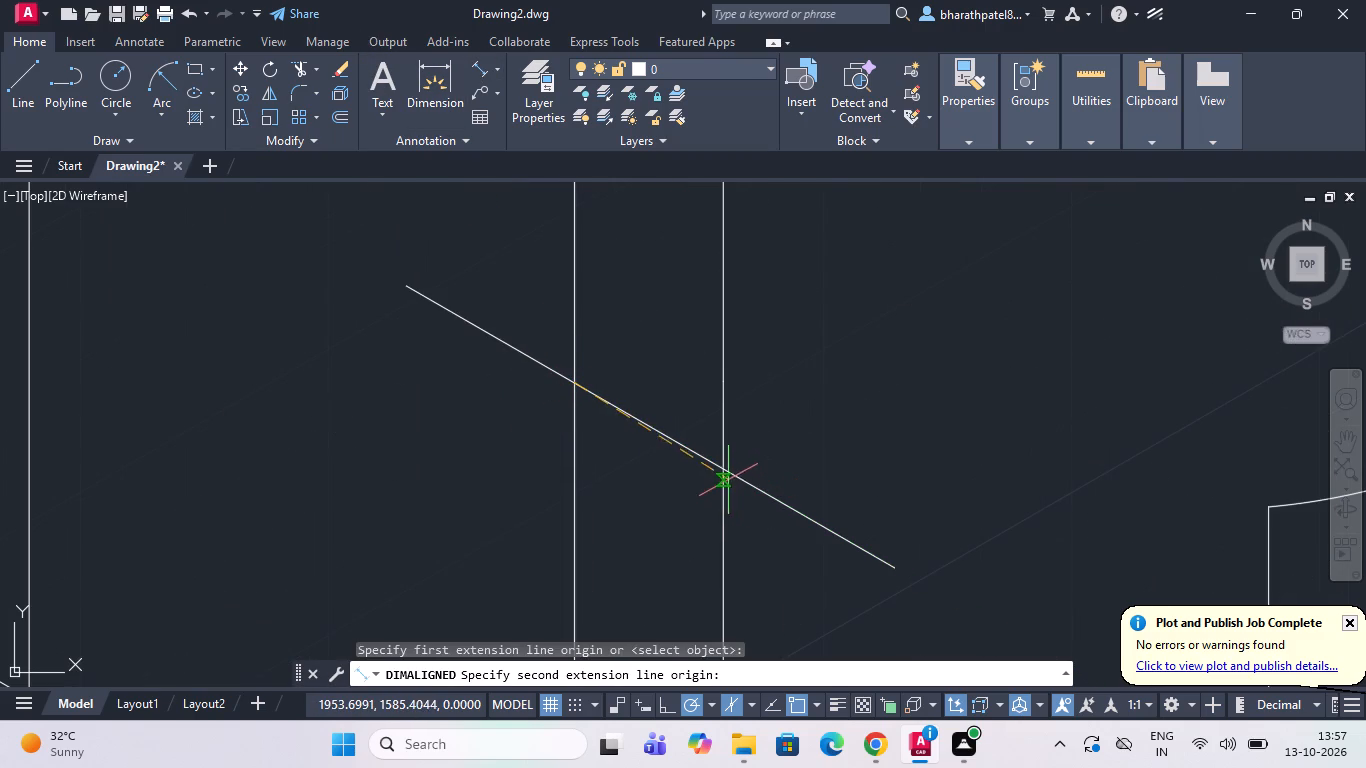
{"action": "left_click", "coordinate": [728, 473]}
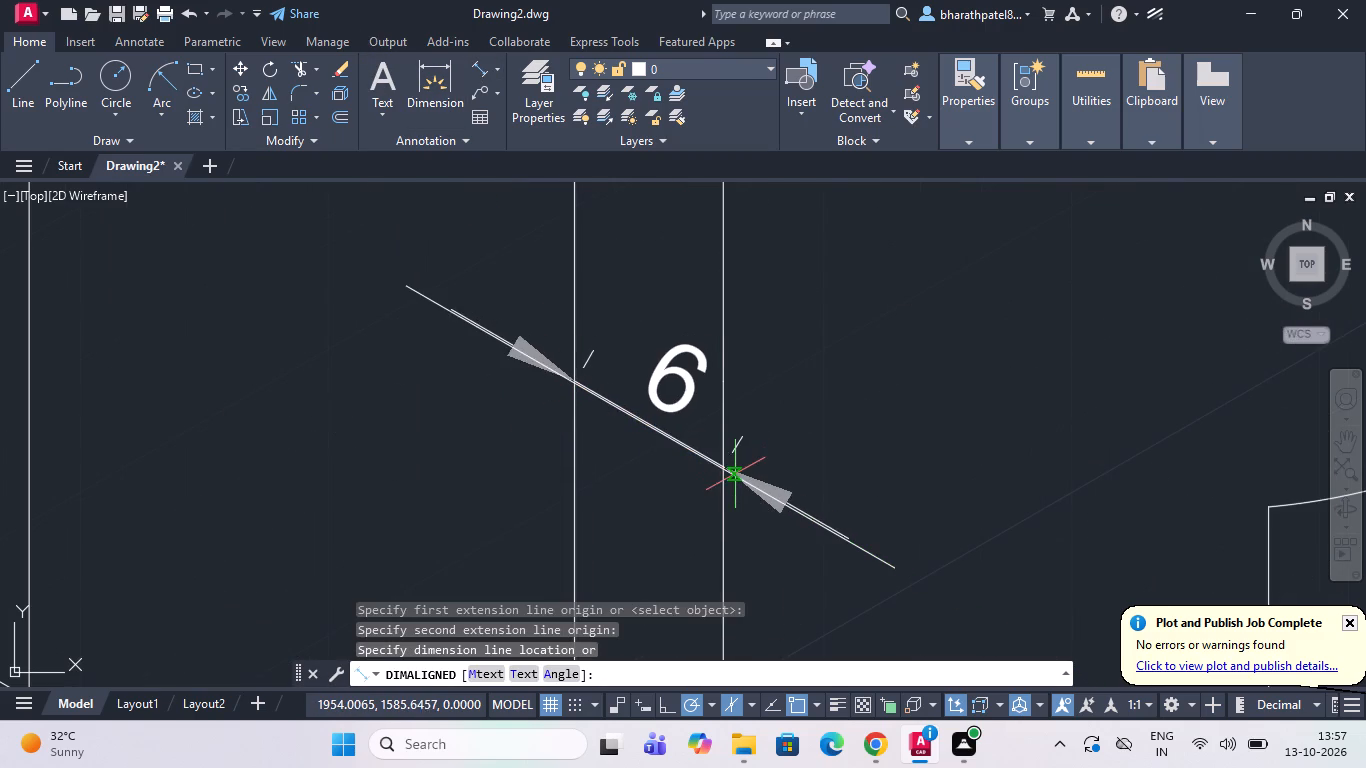
{"action": "left_click", "coordinate": [734, 476]}
Examine the lug gap dimension and the whole figure to check which features still need dimensioning.
{"action": "scroll", "coordinate": [799, 493], "scroll_direction": "down", "scroll_amount": 1}
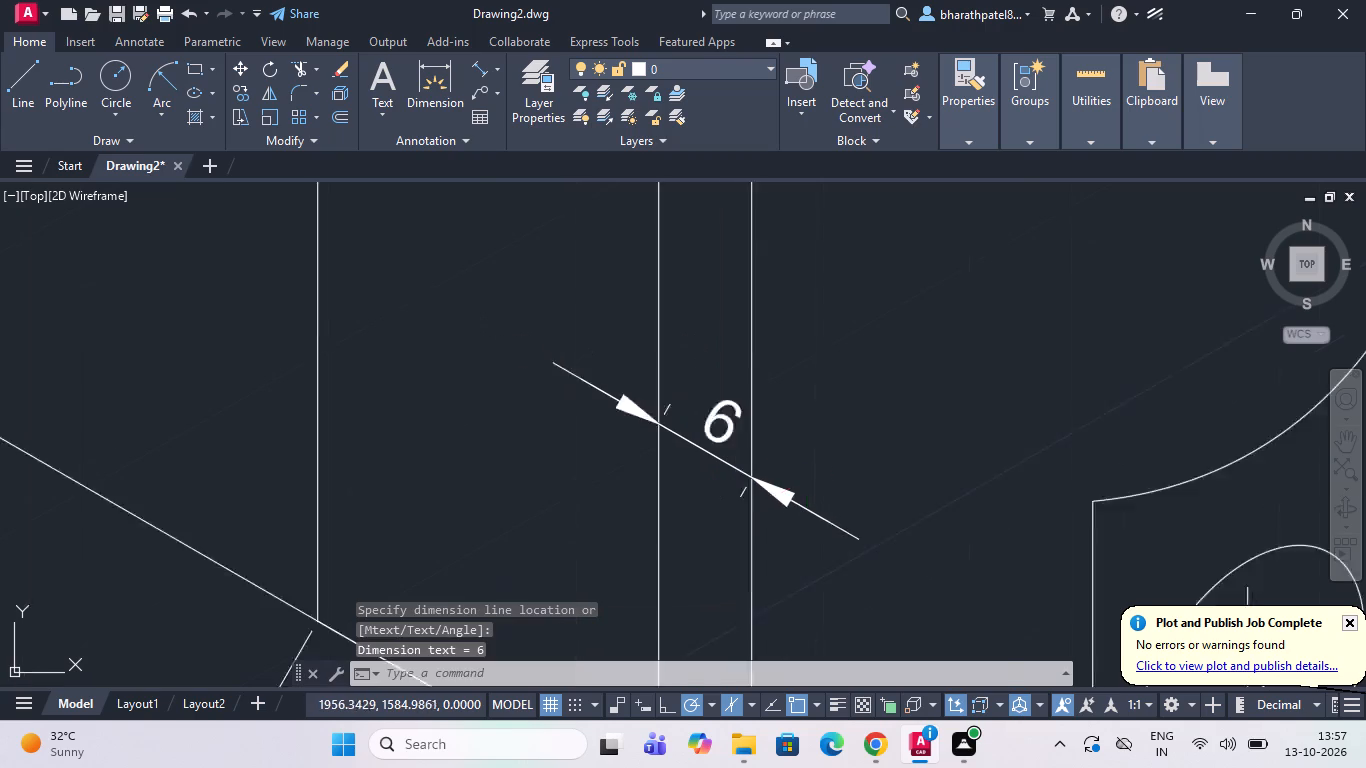
{"action": "scroll", "coordinate": [799, 493], "scroll_direction": "down", "scroll_amount": 2}
{"action": "scroll", "coordinate": [844, 470], "scroll_direction": "up", "scroll_amount": 1}
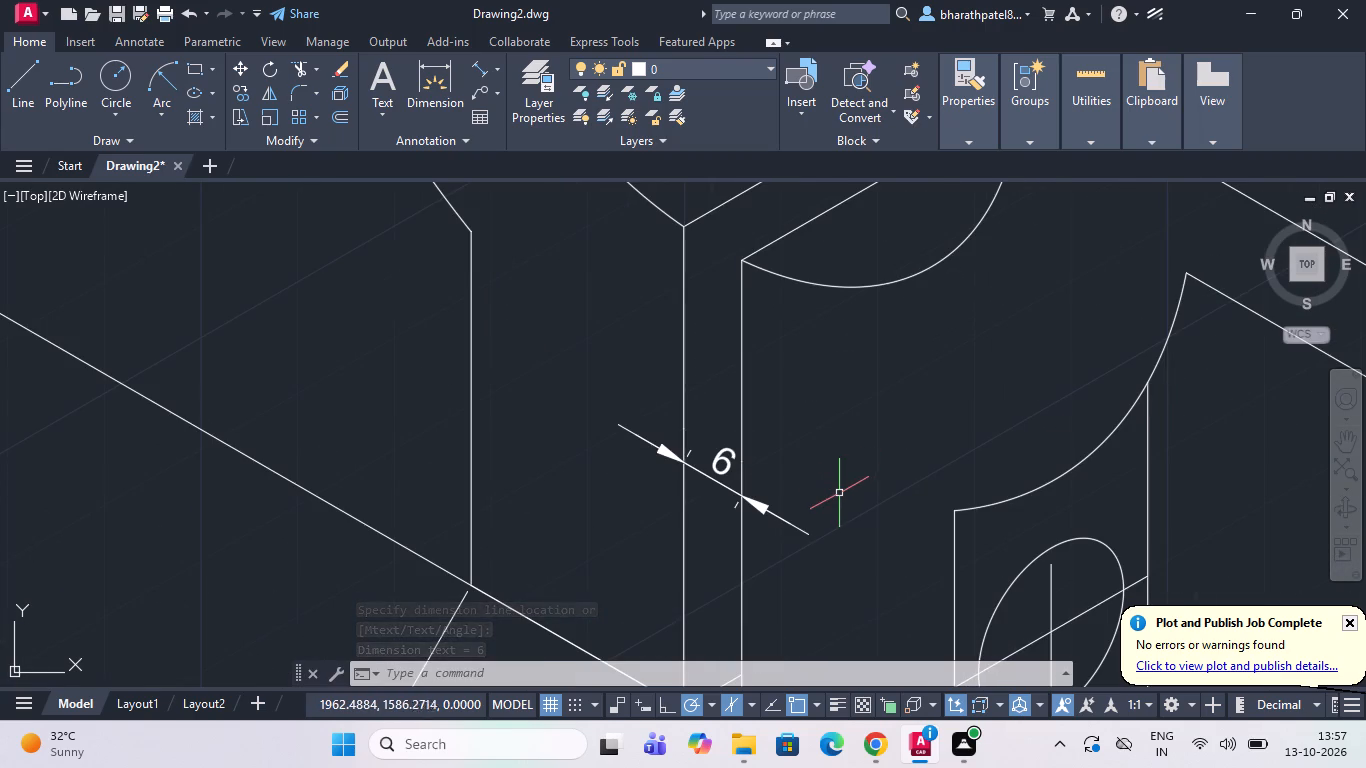
{"action": "scroll", "coordinate": [839, 493], "scroll_direction": "down", "scroll_amount": 3}
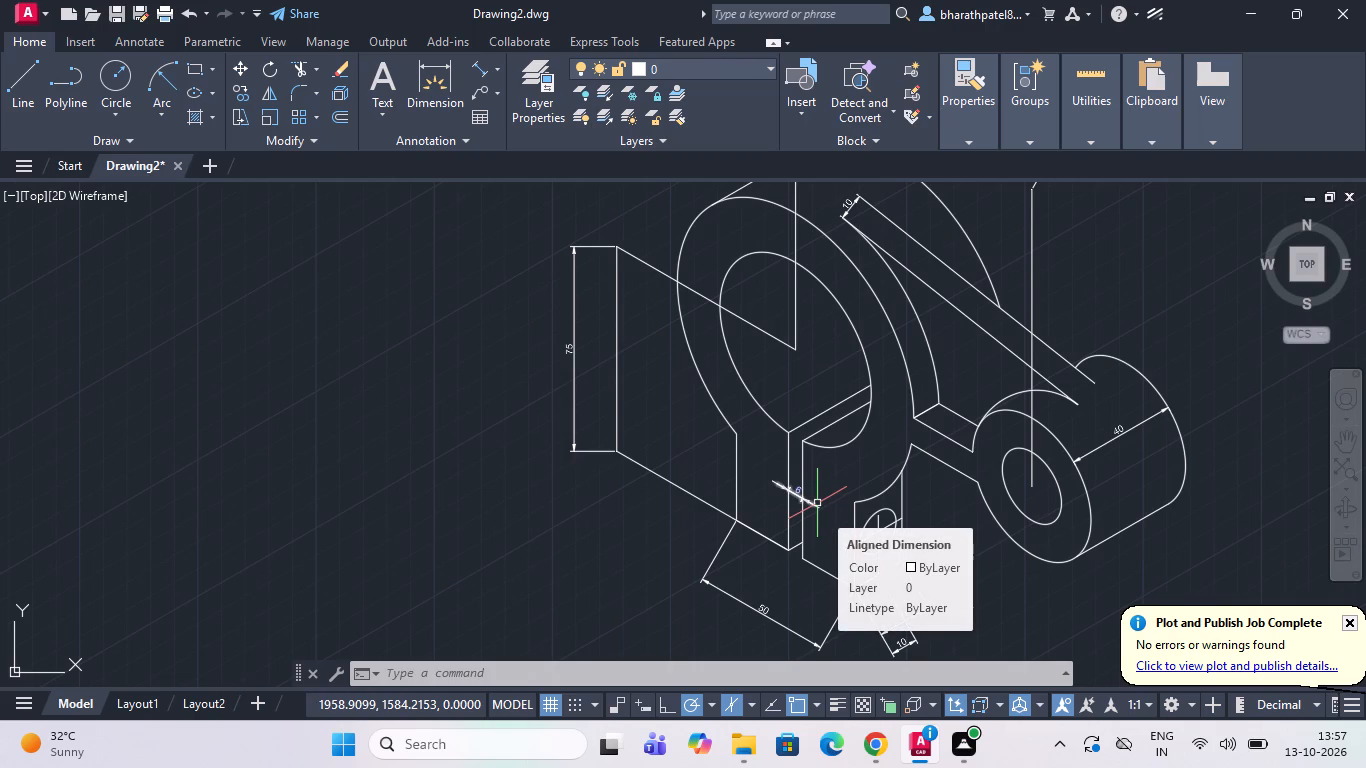
{"action": "scroll", "coordinate": [809, 412], "scroll_direction": "down", "scroll_amount": 1}
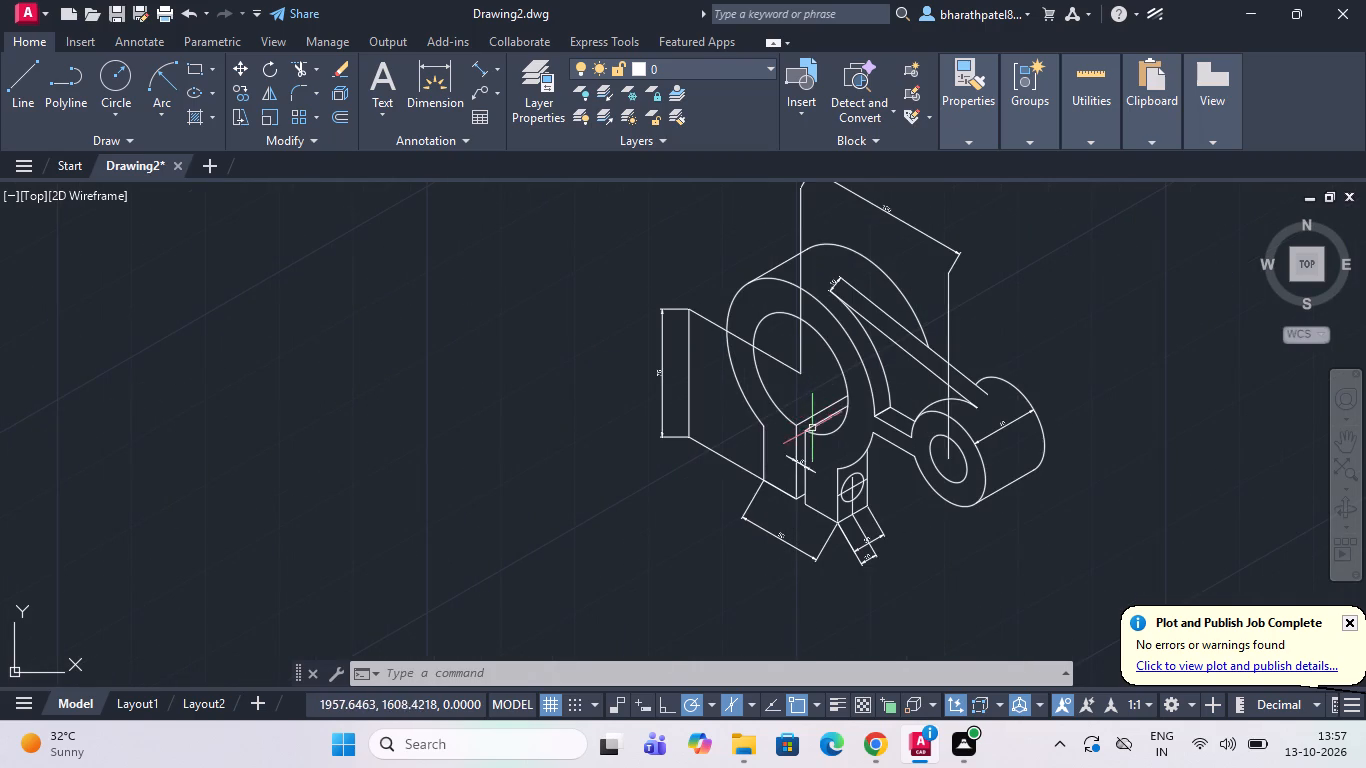
{"action": "scroll", "coordinate": [812, 430], "scroll_direction": "up", "scroll_amount": 1}
{"action": "scroll", "coordinate": [812, 430], "scroll_direction": "down", "scroll_amount": 2}
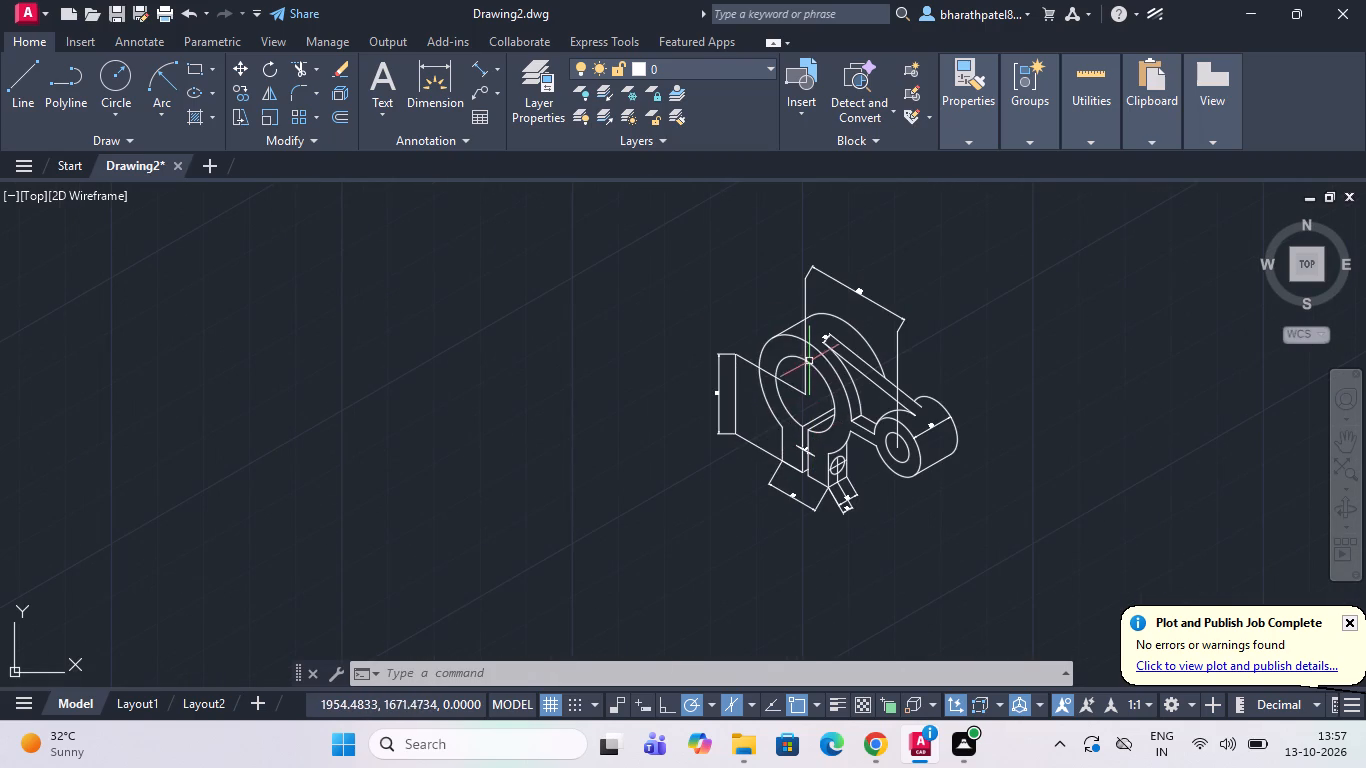
{"action": "scroll", "coordinate": [809, 343], "scroll_direction": "up", "scroll_amount": 1}
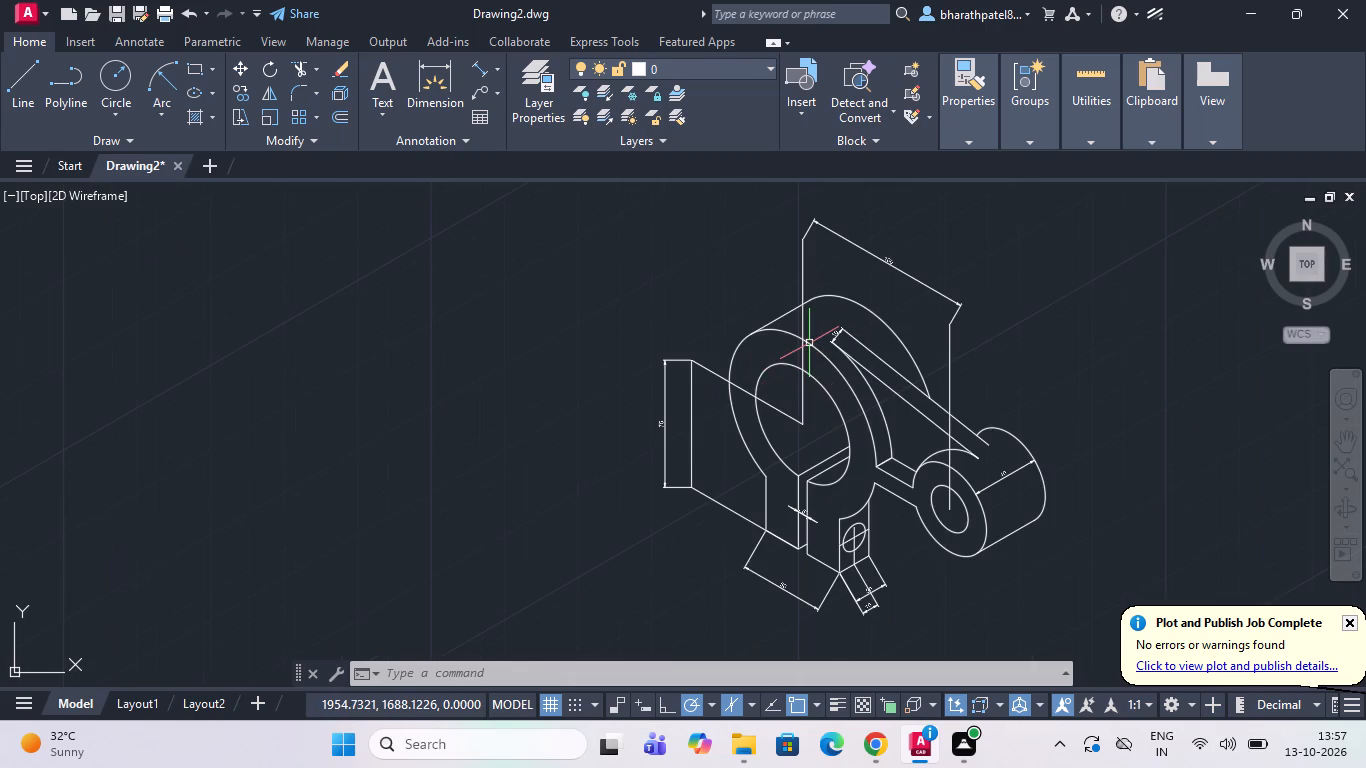
{"action": "scroll", "coordinate": [809, 343], "scroll_direction": "down", "scroll_amount": 1}
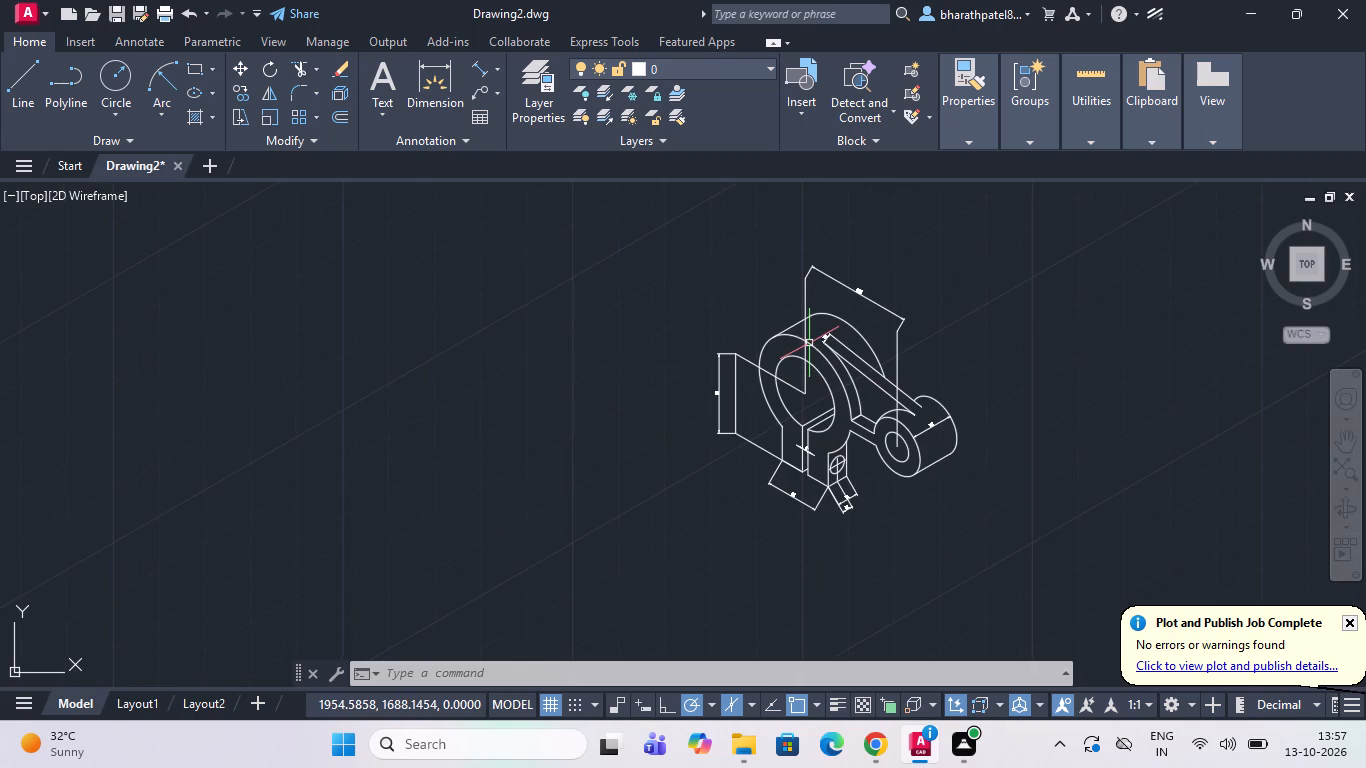
Place a multileader with its arrowhead on the ring's inner circle and its landing just outside the ring's upper-left rim.
{"action": "left_click", "coordinate": [502, 99]}
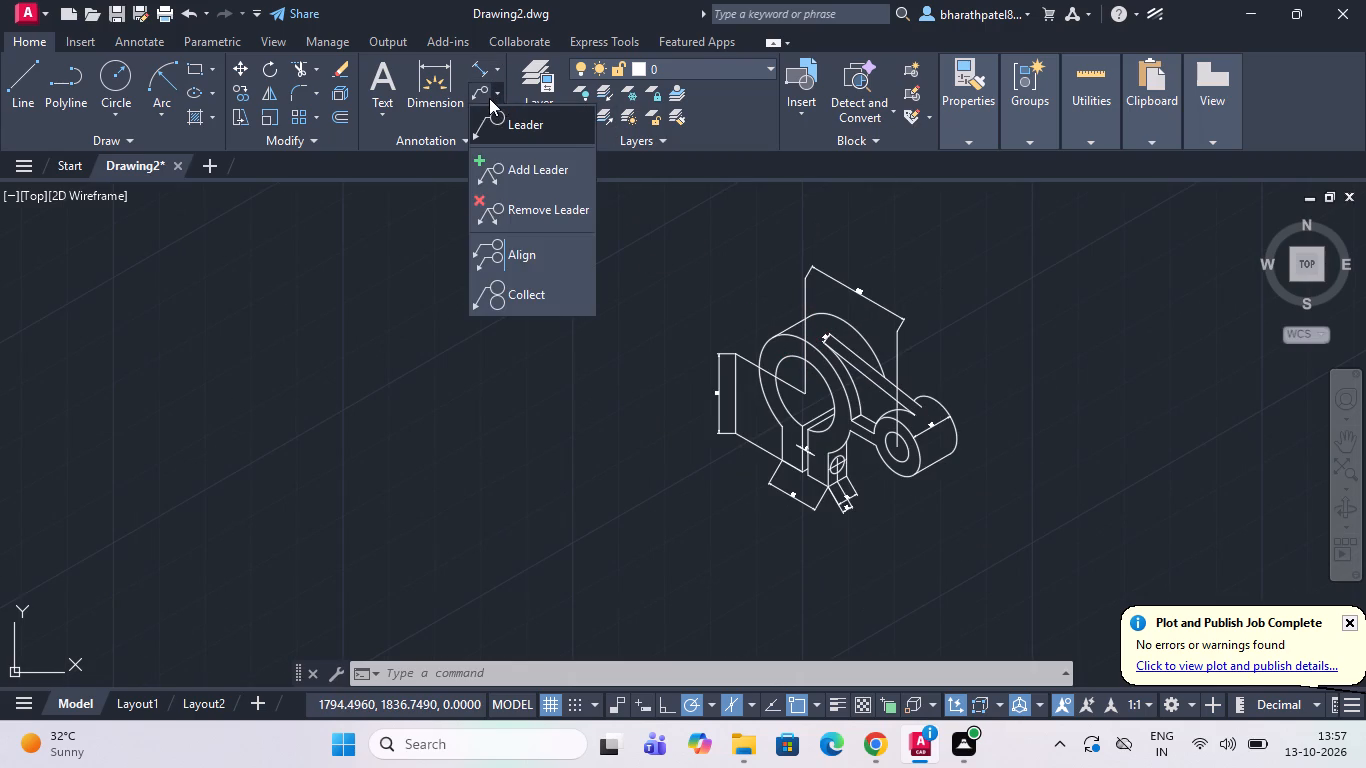
{"action": "left_click", "coordinate": [485, 98]}
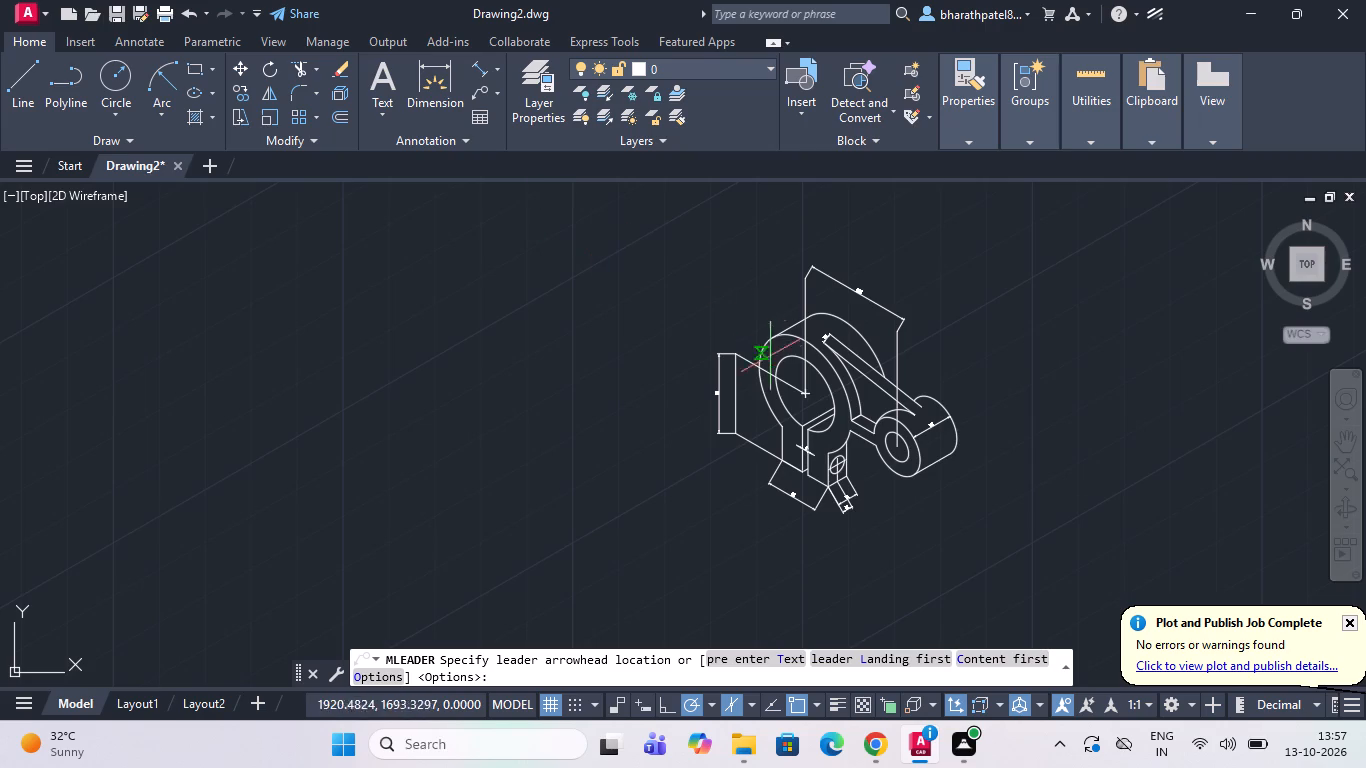
{"action": "scroll", "coordinate": [773, 365], "scroll_direction": "up", "scroll_amount": 4}
{"action": "left_click", "coordinate": [824, 323]}
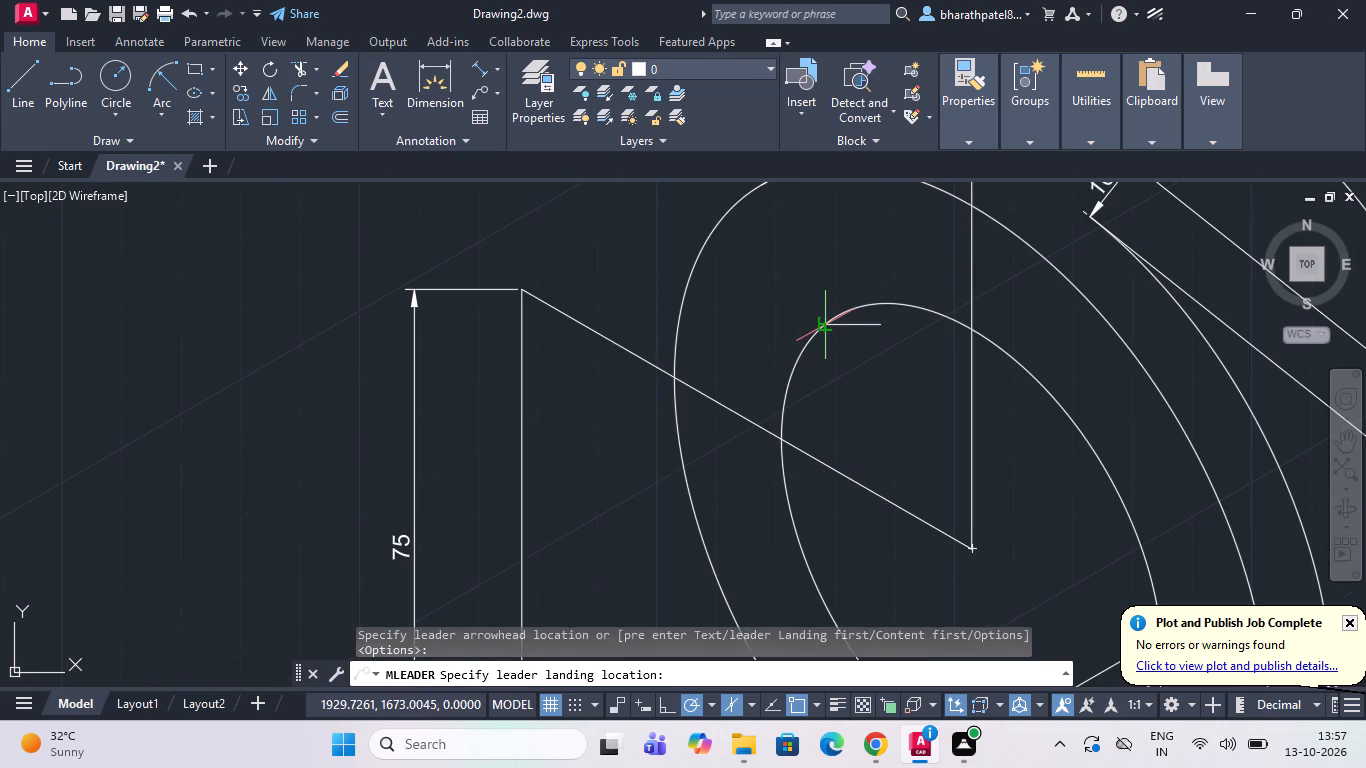
{"action": "scroll", "coordinate": [824, 324], "scroll_direction": "down", "scroll_amount": 4}
{"action": "scroll", "coordinate": [777, 269], "scroll_direction": "up", "scroll_amount": 2}
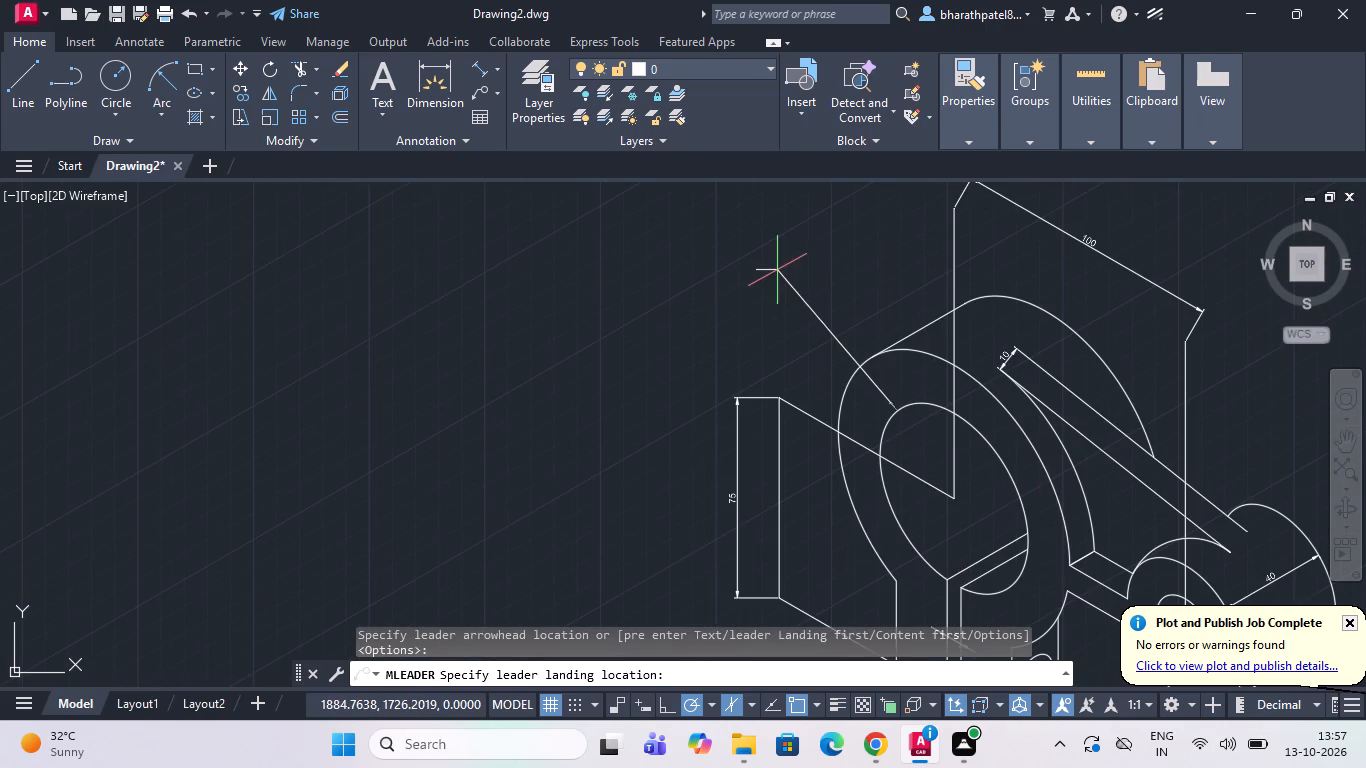
{"action": "left_click", "coordinate": [829, 347]}
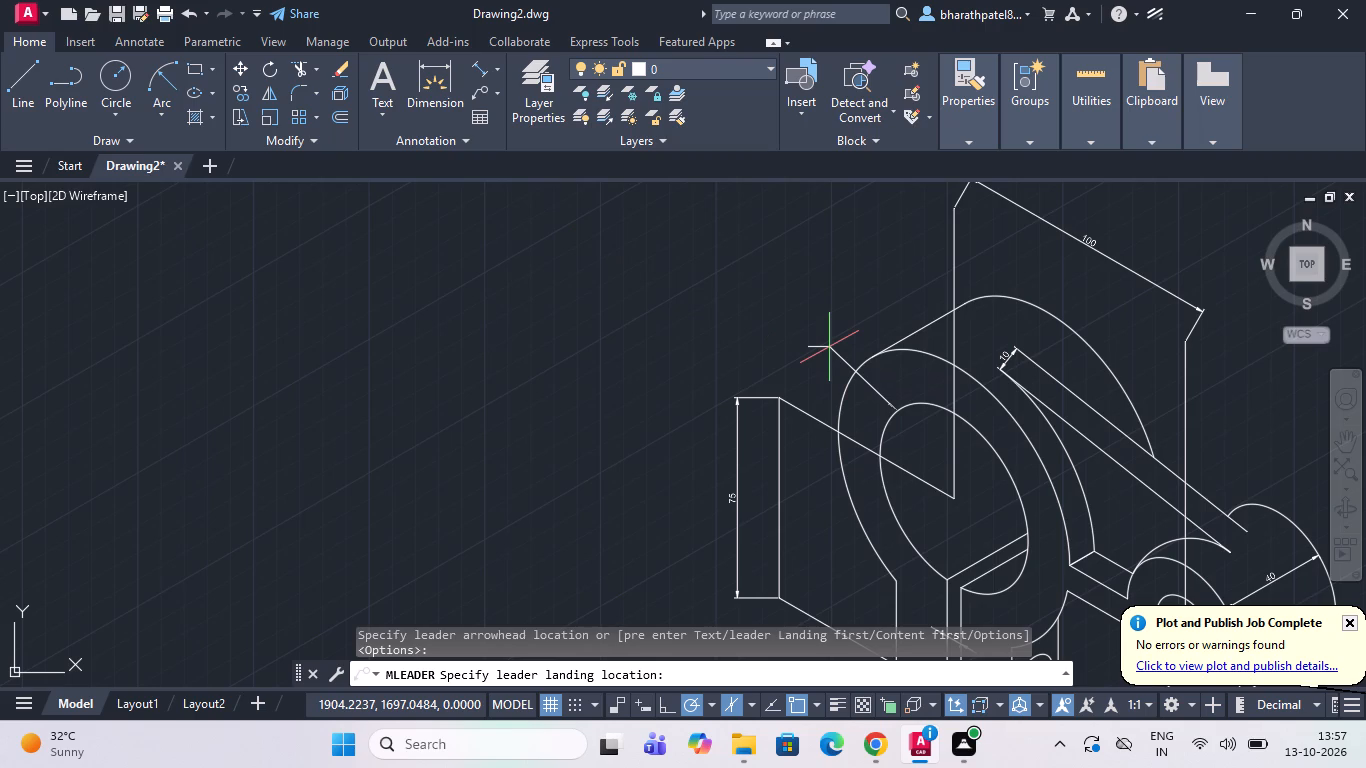
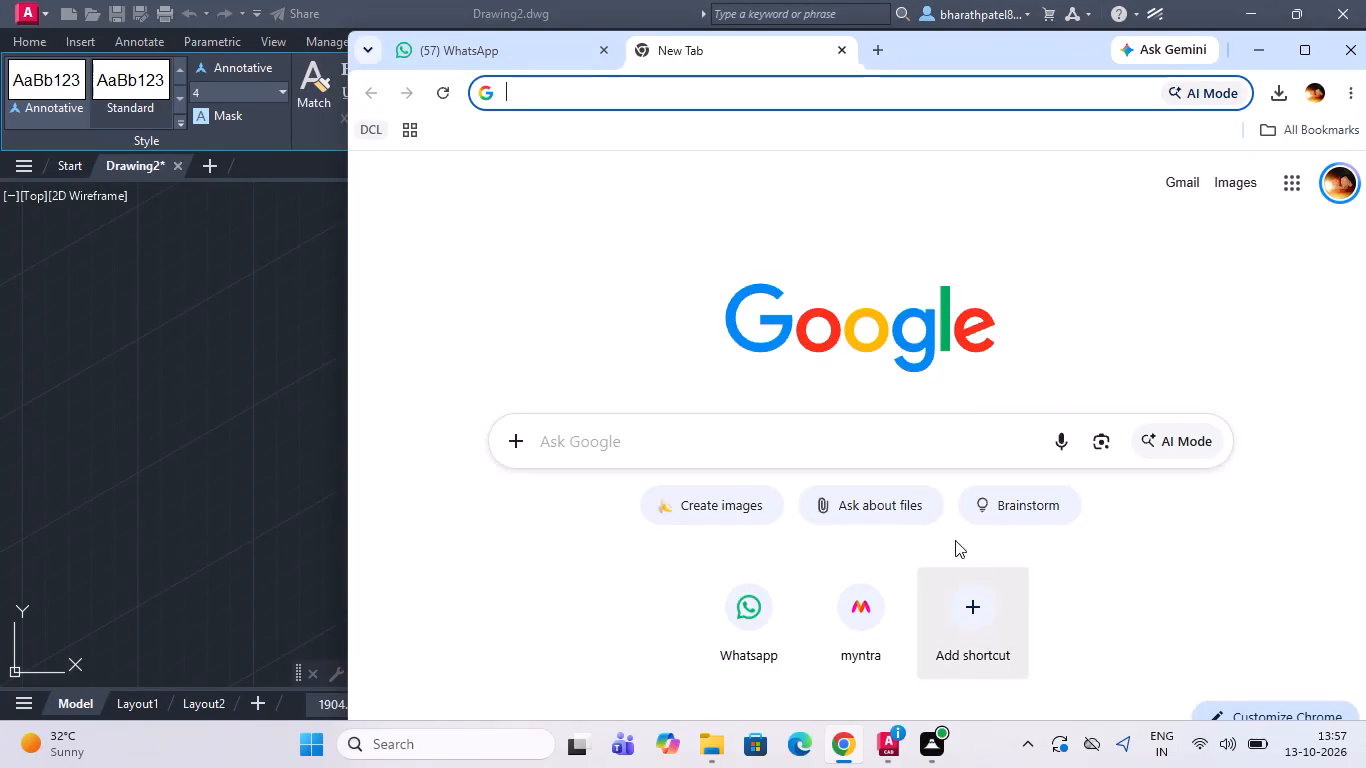
Search Google for the diameter symbol and copy the bold ø character from the results overview.
{"action": "left_click", "coordinate": [911, 451]}
{"action": "left_click", "coordinate": [804, 490]}
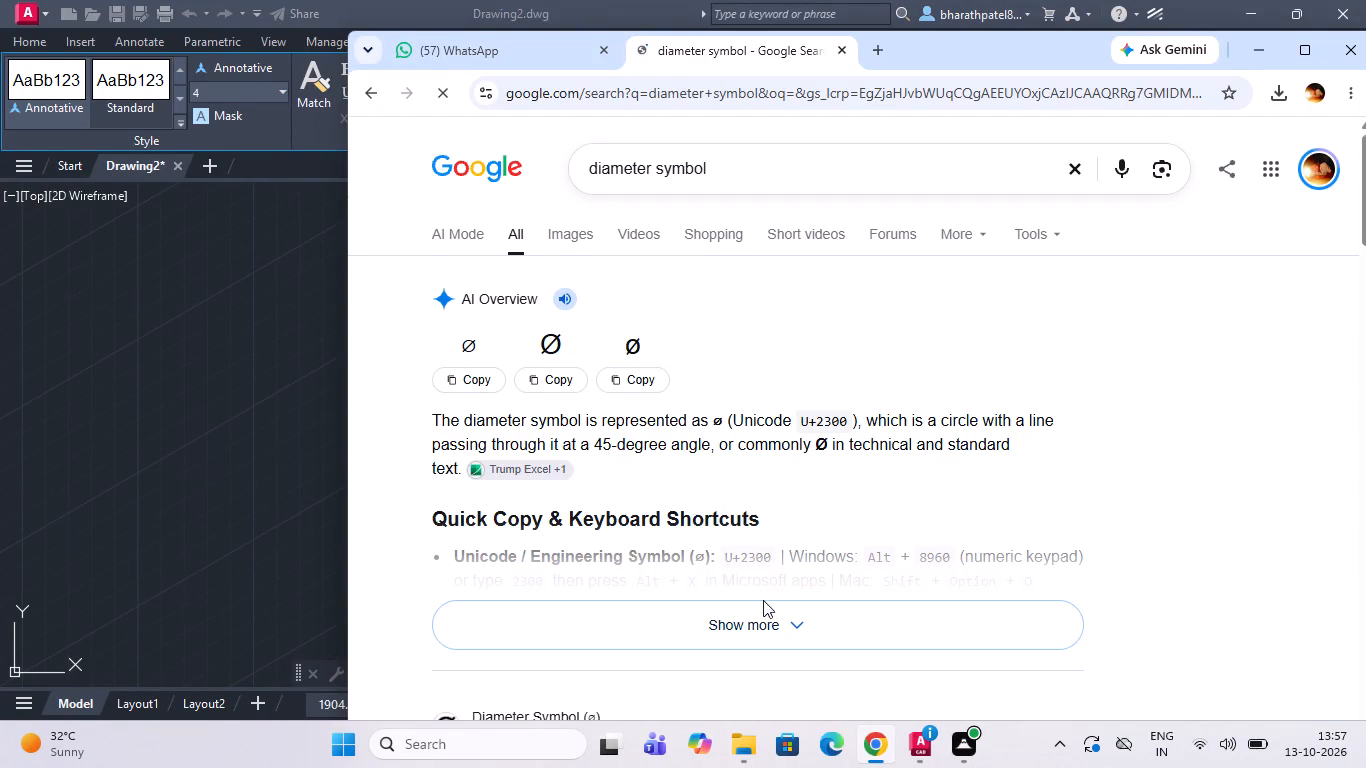
{"action": "left_click", "coordinate": [768, 624]}
{"action": "scroll", "coordinate": [768, 555], "scroll_direction": "down", "scroll_amount": 2}
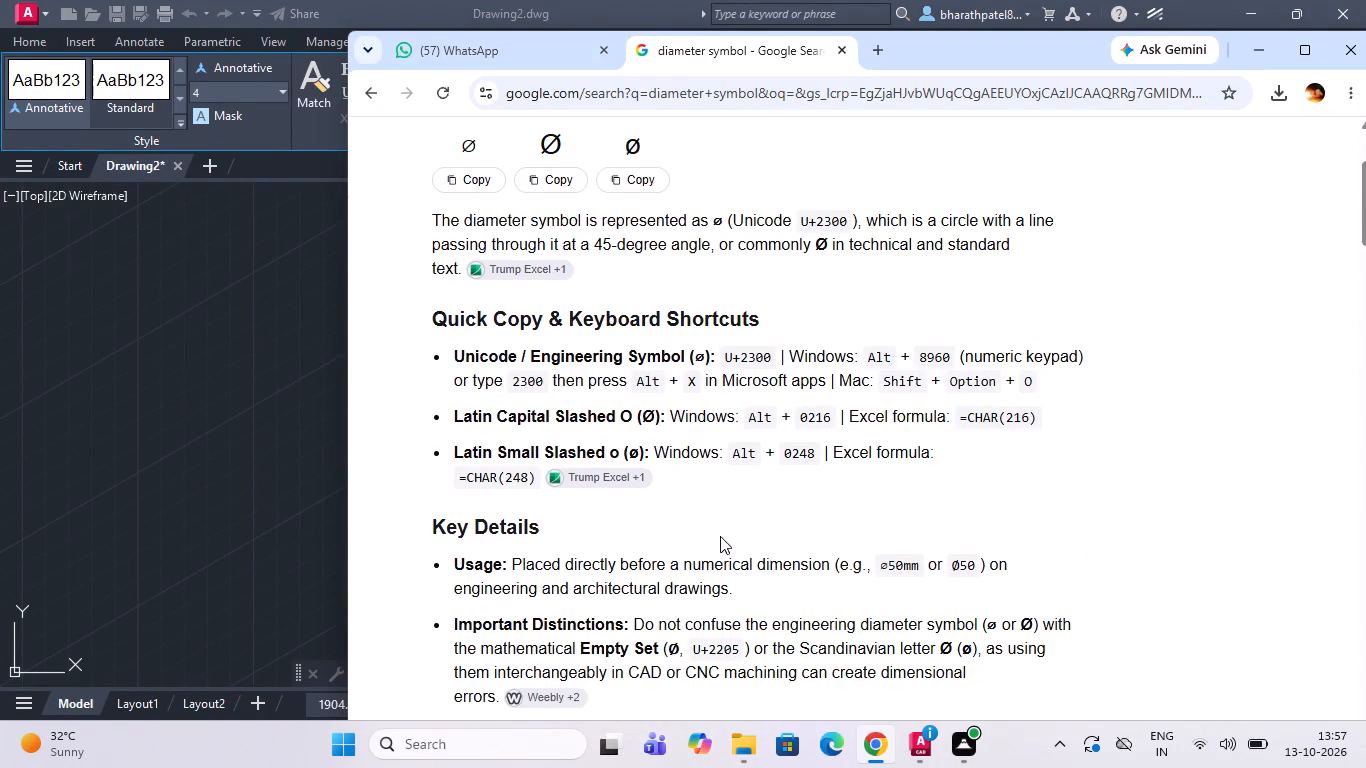
{"action": "scroll", "coordinate": [721, 524], "scroll_direction": "down", "scroll_amount": 8}
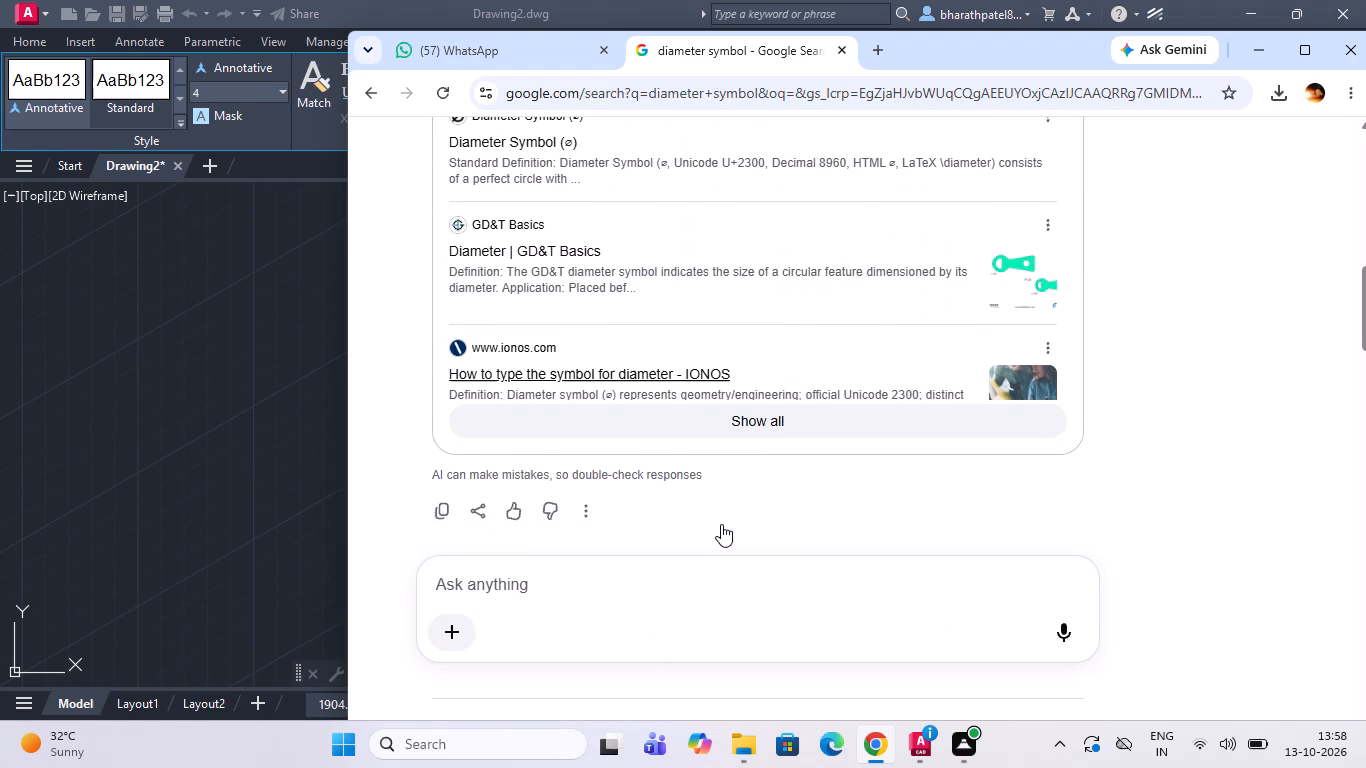
{"action": "scroll", "coordinate": [721, 524], "scroll_direction": "down", "scroll_amount": 2}
{"action": "scroll", "coordinate": [721, 524], "scroll_direction": "up", "scroll_amount": 8}
{"action": "scroll", "coordinate": [733, 437], "scroll_direction": "up", "scroll_amount": 3}
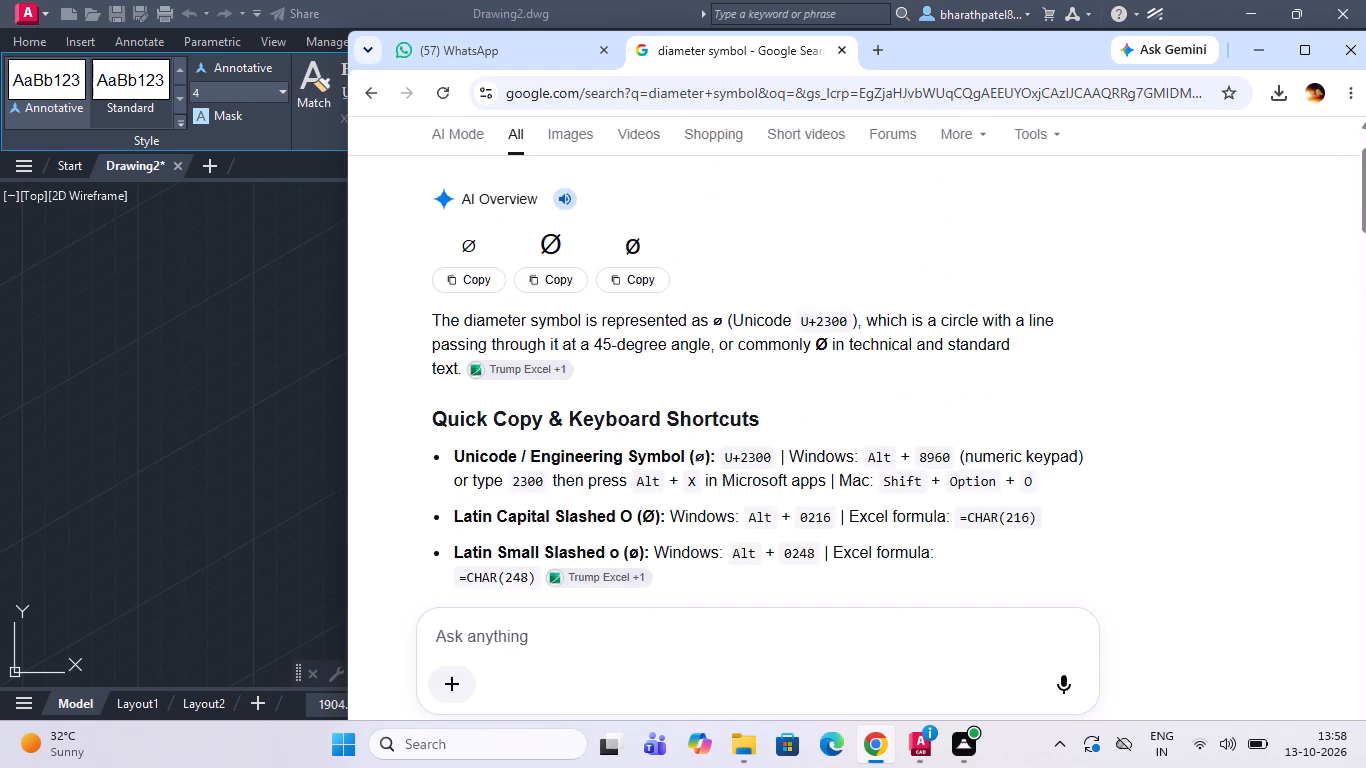
{"action": "scroll", "coordinate": [734, 434], "scroll_direction": "up", "scroll_amount": 3}
{"action": "left_click", "coordinate": [640, 372]}
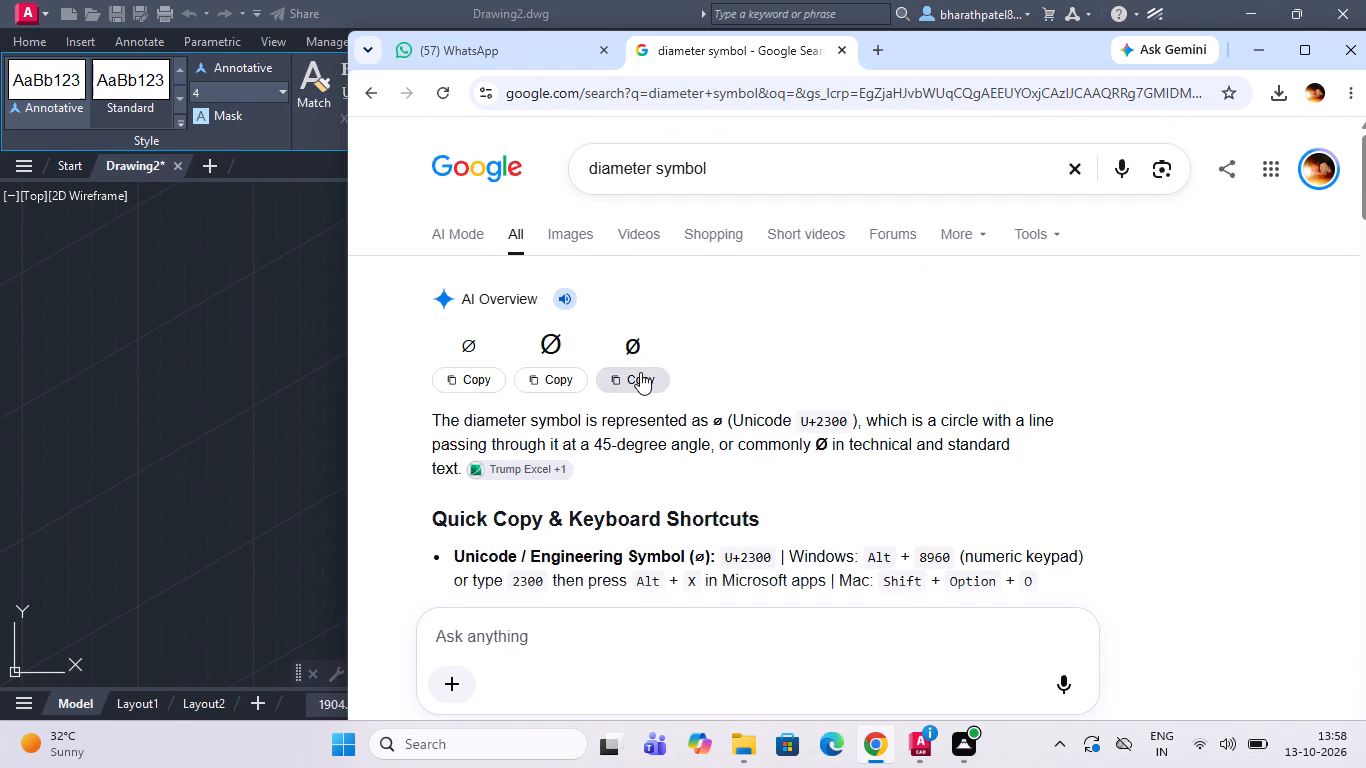
Switch back to AutoCAD and enter ø64 as the text of the ring's inner-circle leader.
{"action": "left_click", "coordinate": [339, 365]}
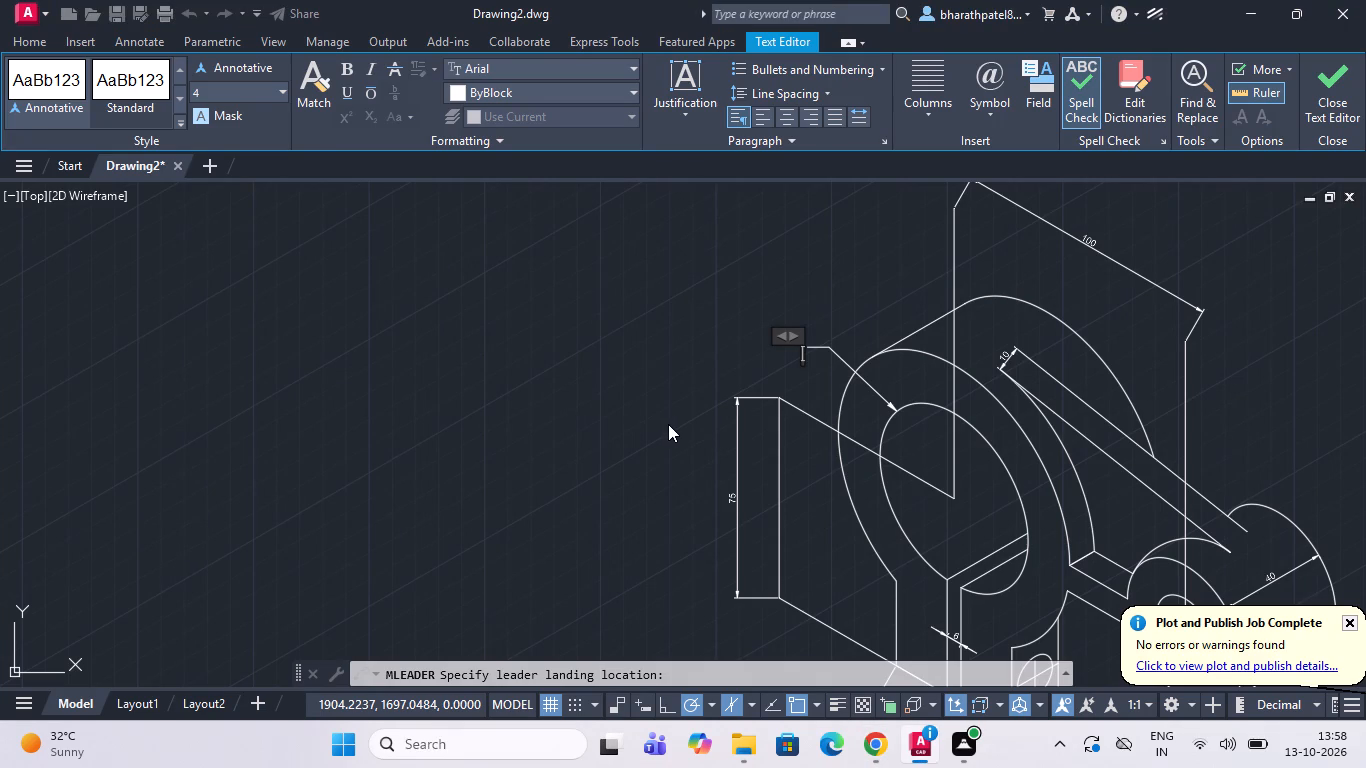
{"action": "key", "text": "ctrl+v"}
{"action": "key", "text": "6"}
{"action": "key", "text": "4"}
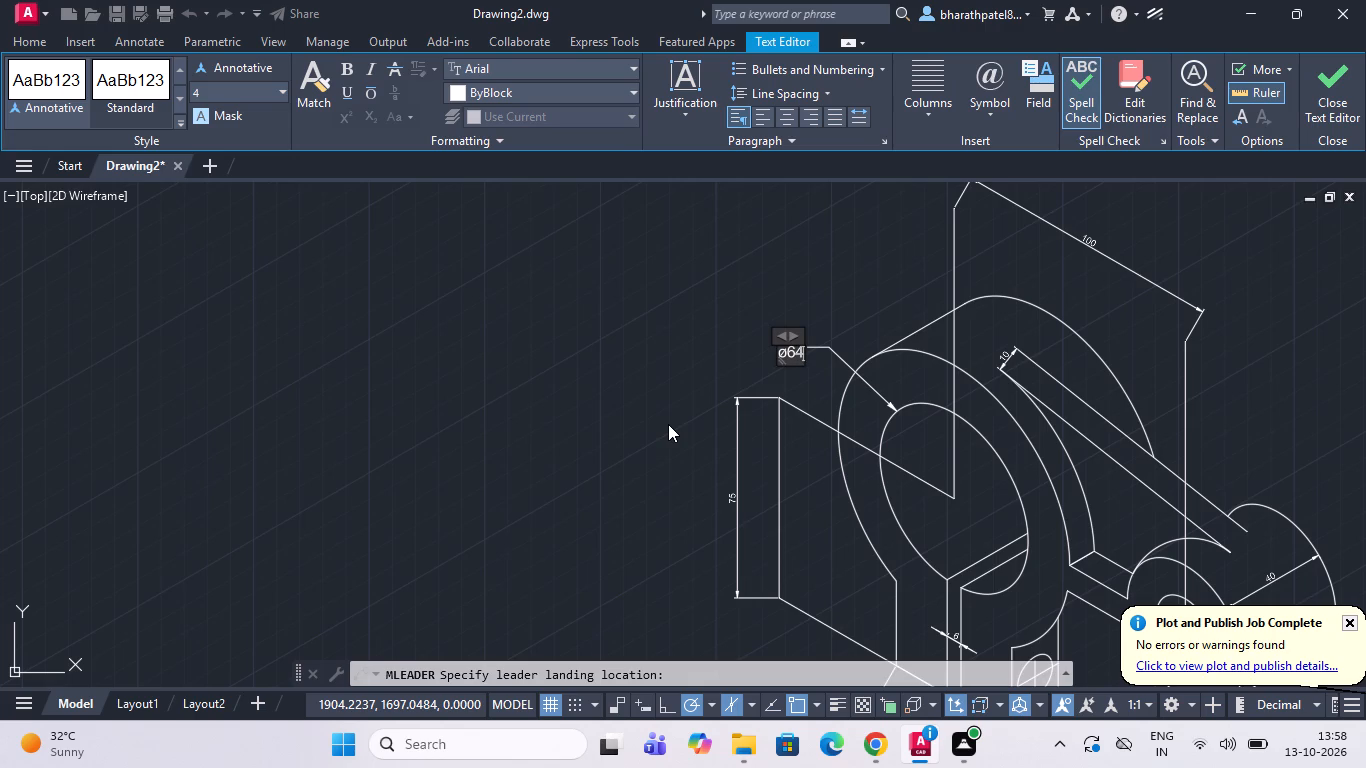
{"action": "left_click", "coordinate": [668, 424]}
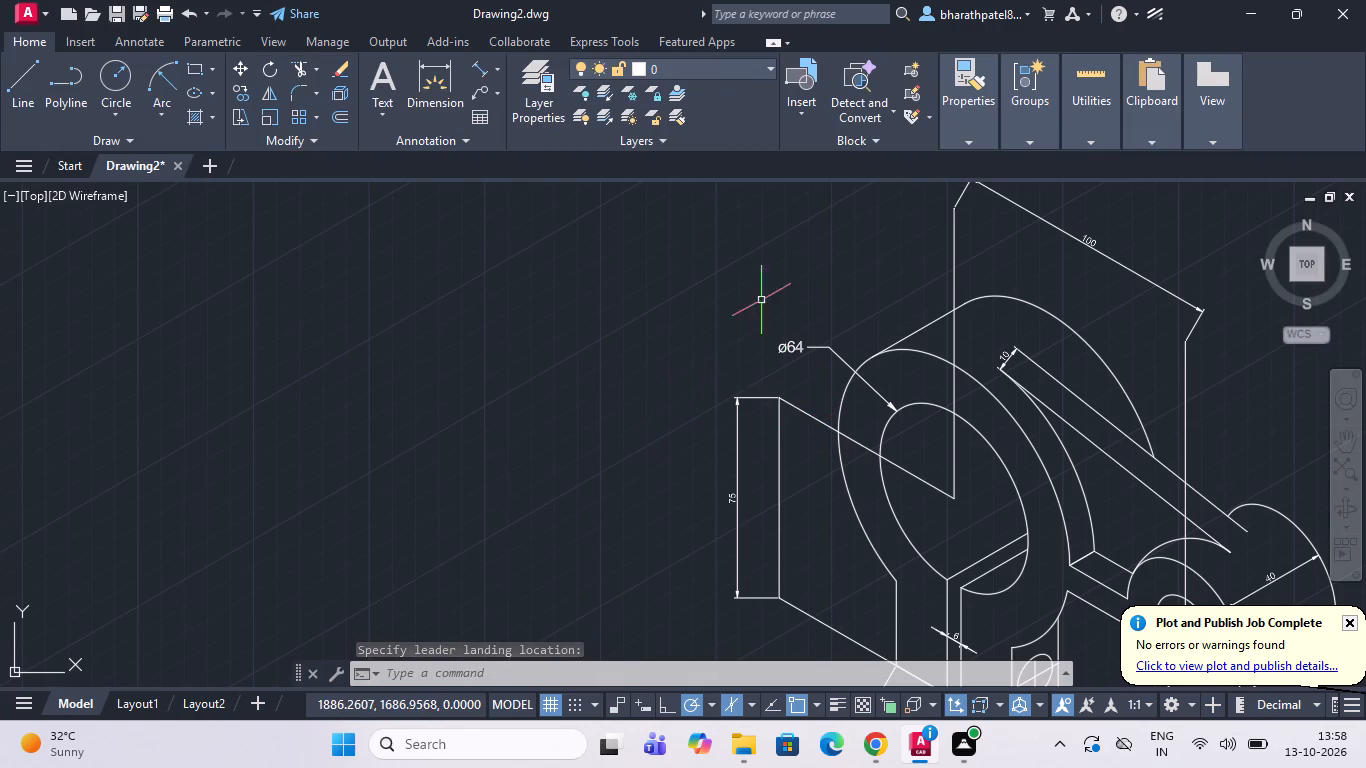
Add a multileader from the ring's outer circle, landing level with and just beyond the ø64 label, with the text ø100.
{"action": "left_click", "coordinate": [480, 97]}
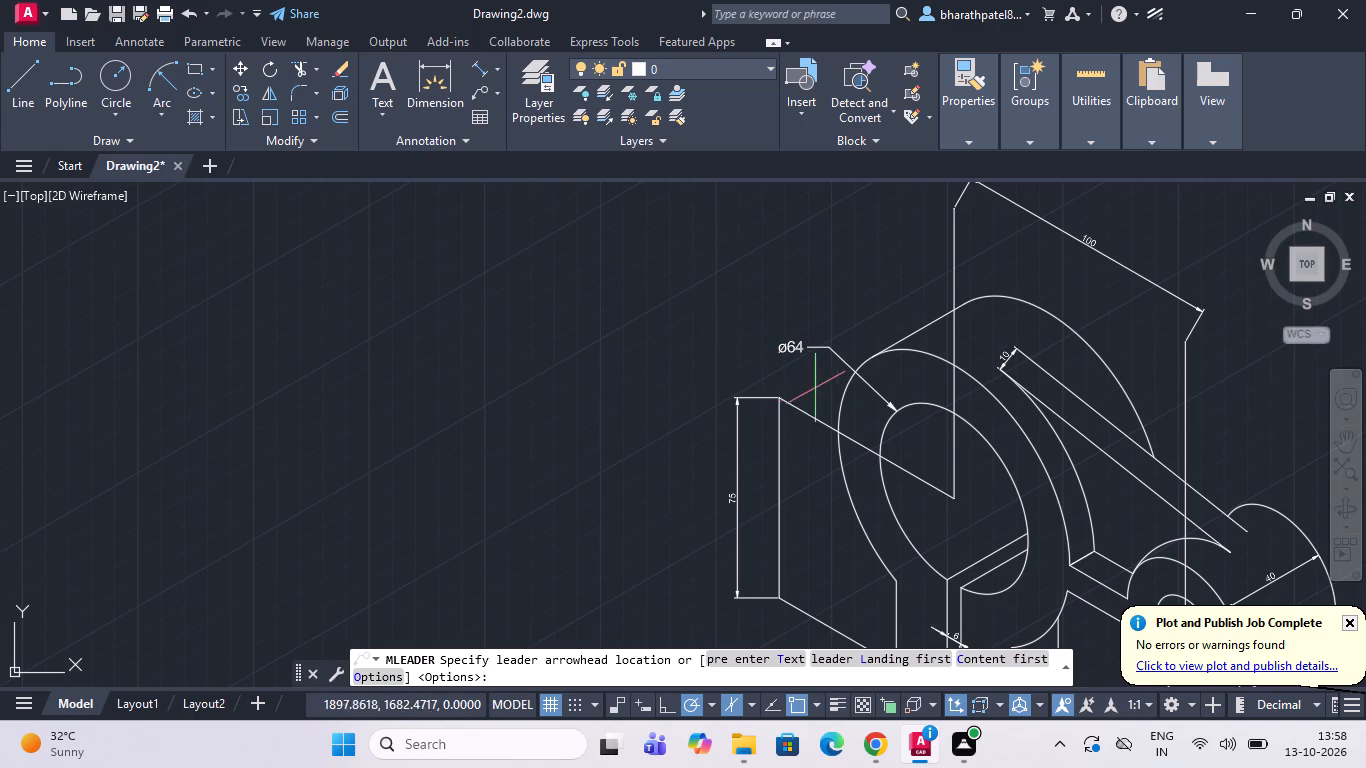
{"action": "left_click", "coordinate": [838, 401]}
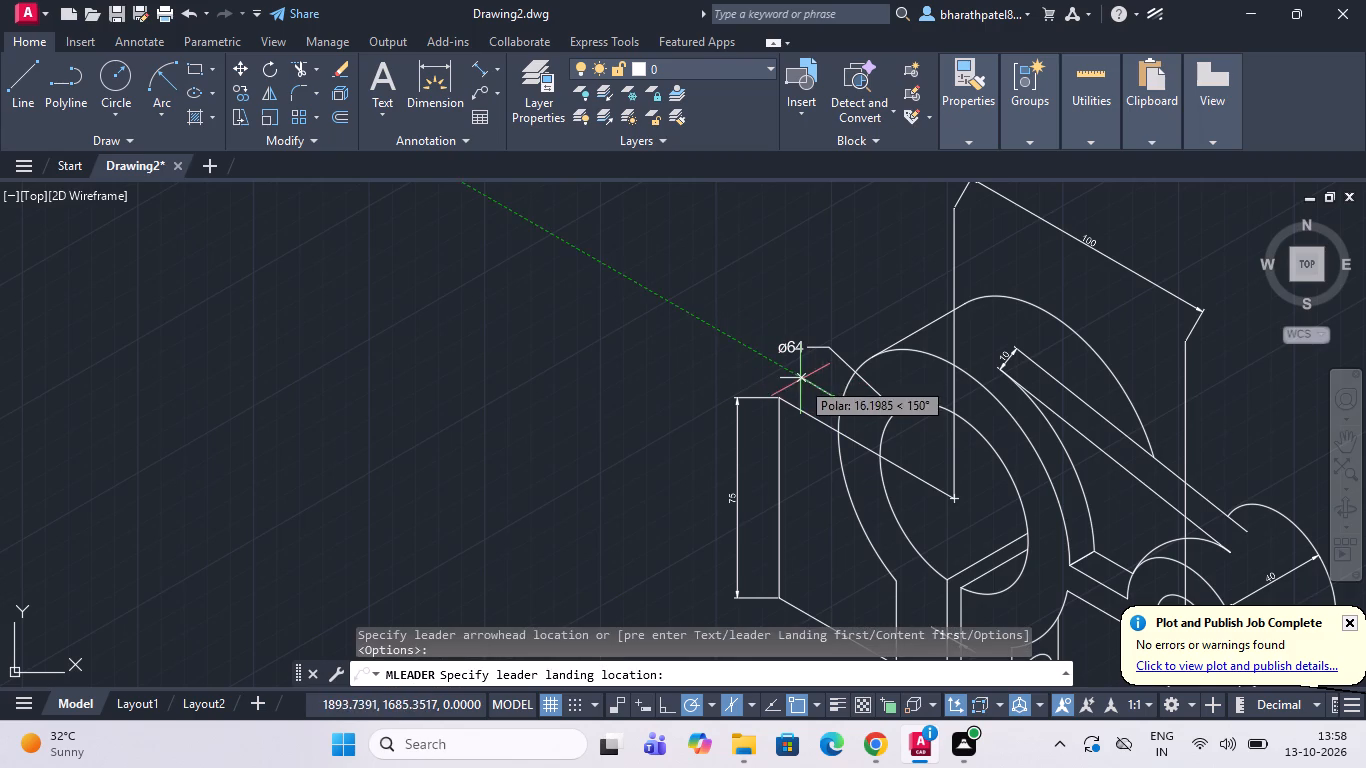
{"action": "left_click", "coordinate": [745, 351]}
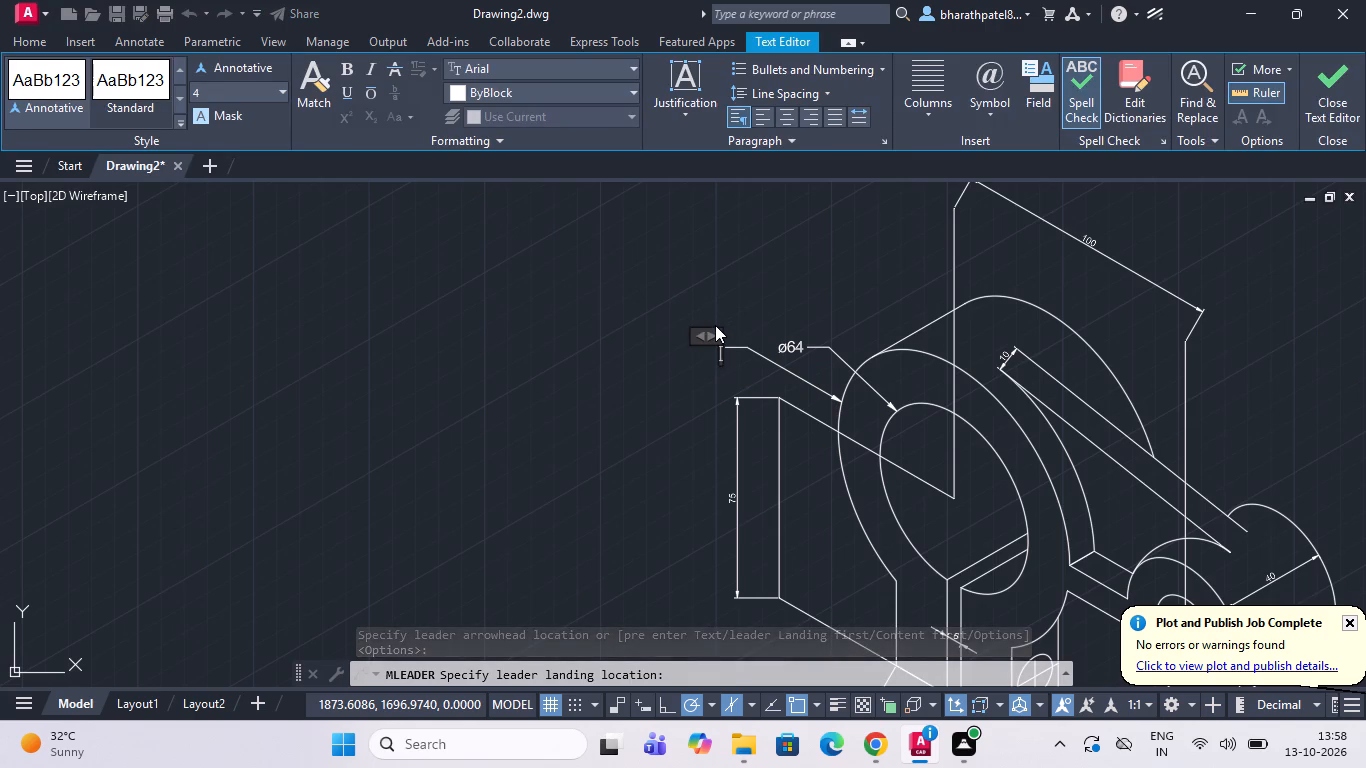
{"action": "key", "text": "ctrl+v"}
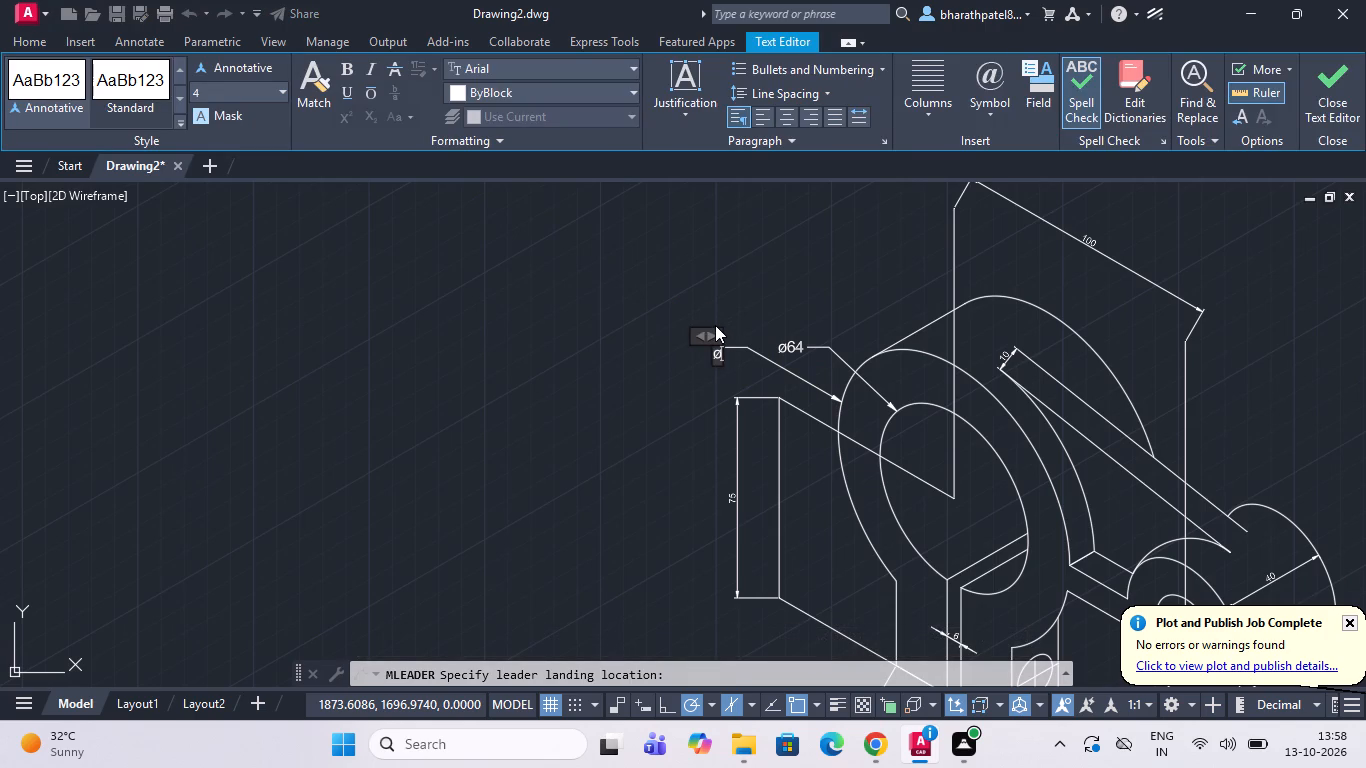
{"action": "key", "text": "1"}
{"action": "key", "text": "0"}
{"action": "key", "text": "0"}
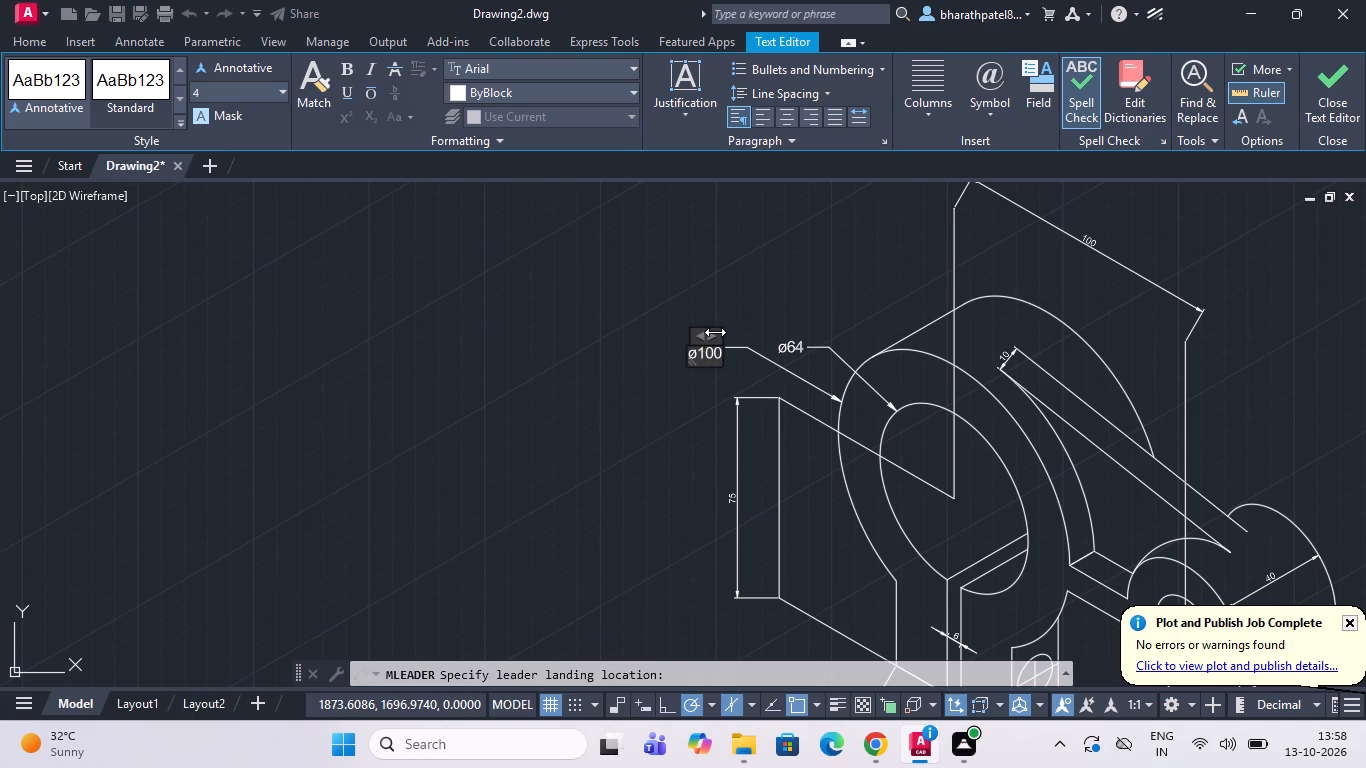
{"action": "left_click", "coordinate": [692, 384]}
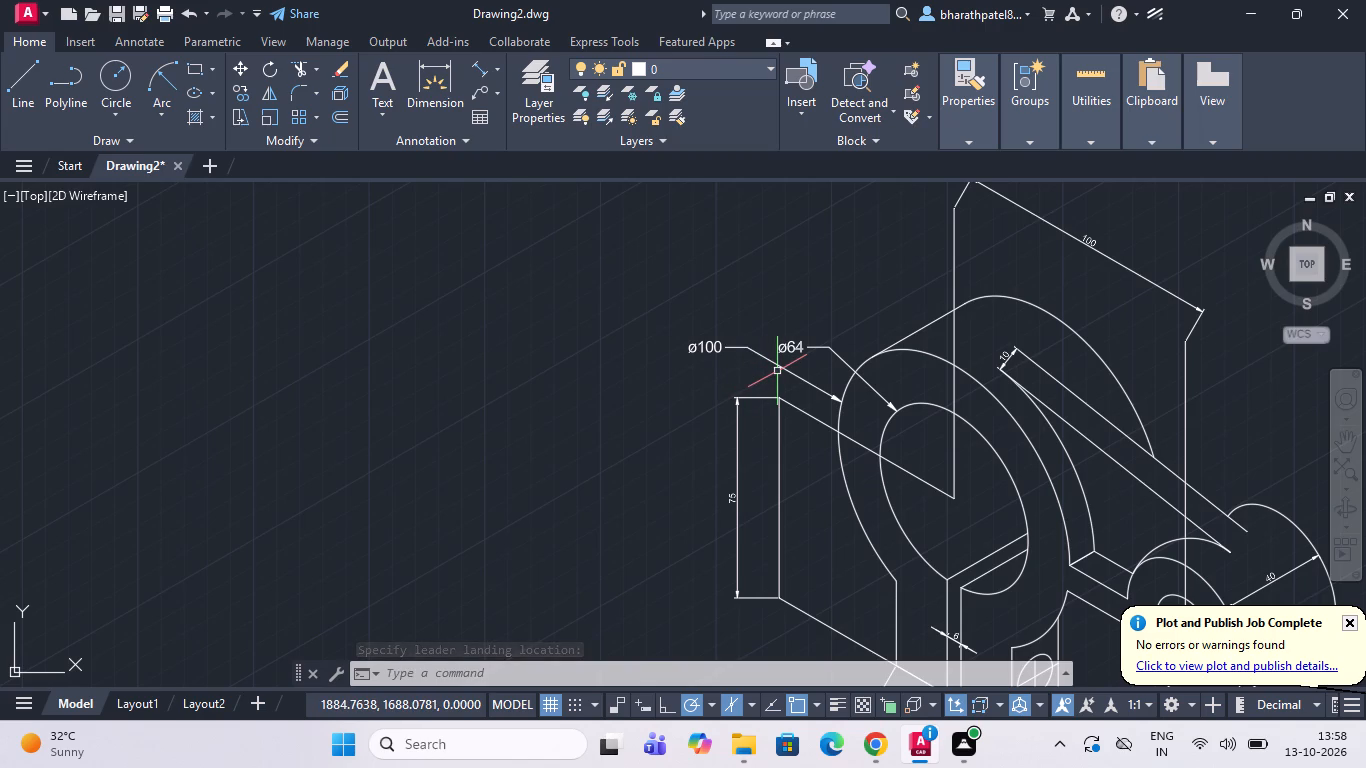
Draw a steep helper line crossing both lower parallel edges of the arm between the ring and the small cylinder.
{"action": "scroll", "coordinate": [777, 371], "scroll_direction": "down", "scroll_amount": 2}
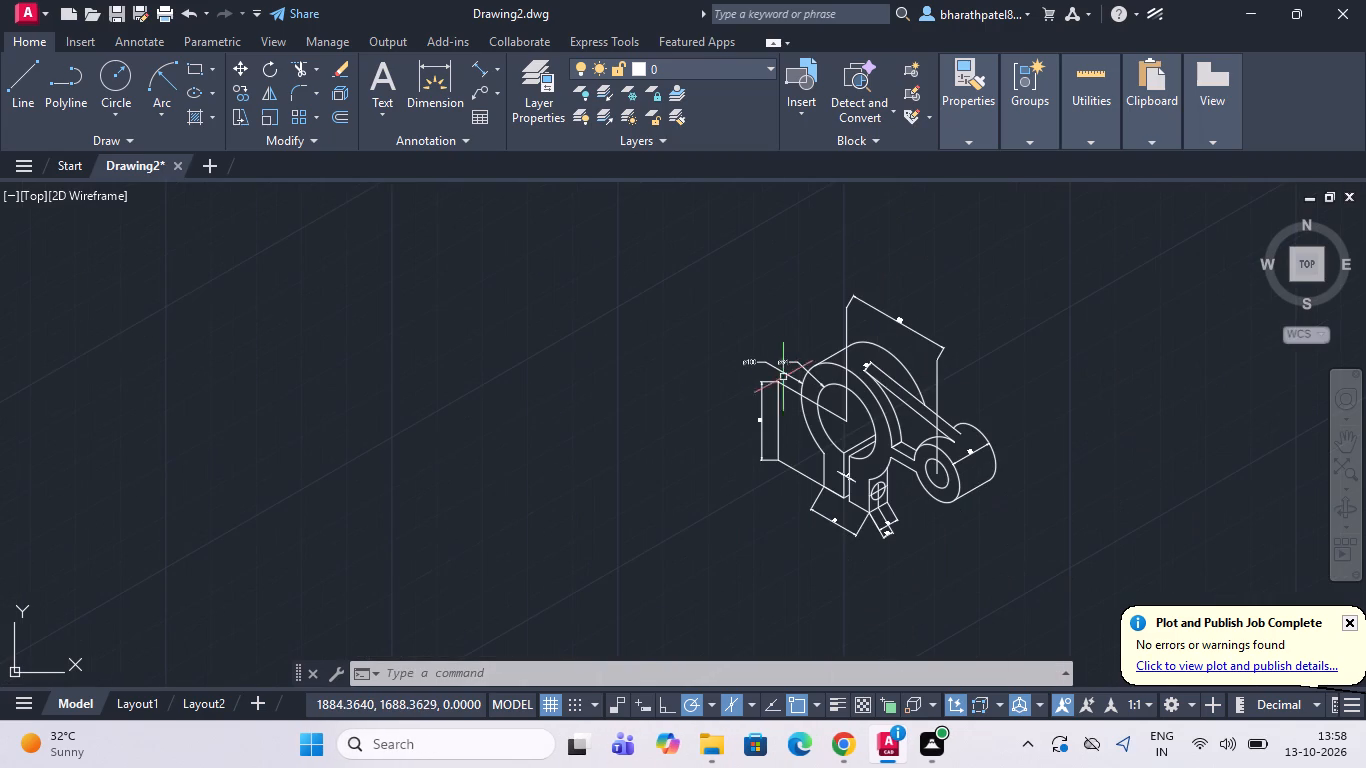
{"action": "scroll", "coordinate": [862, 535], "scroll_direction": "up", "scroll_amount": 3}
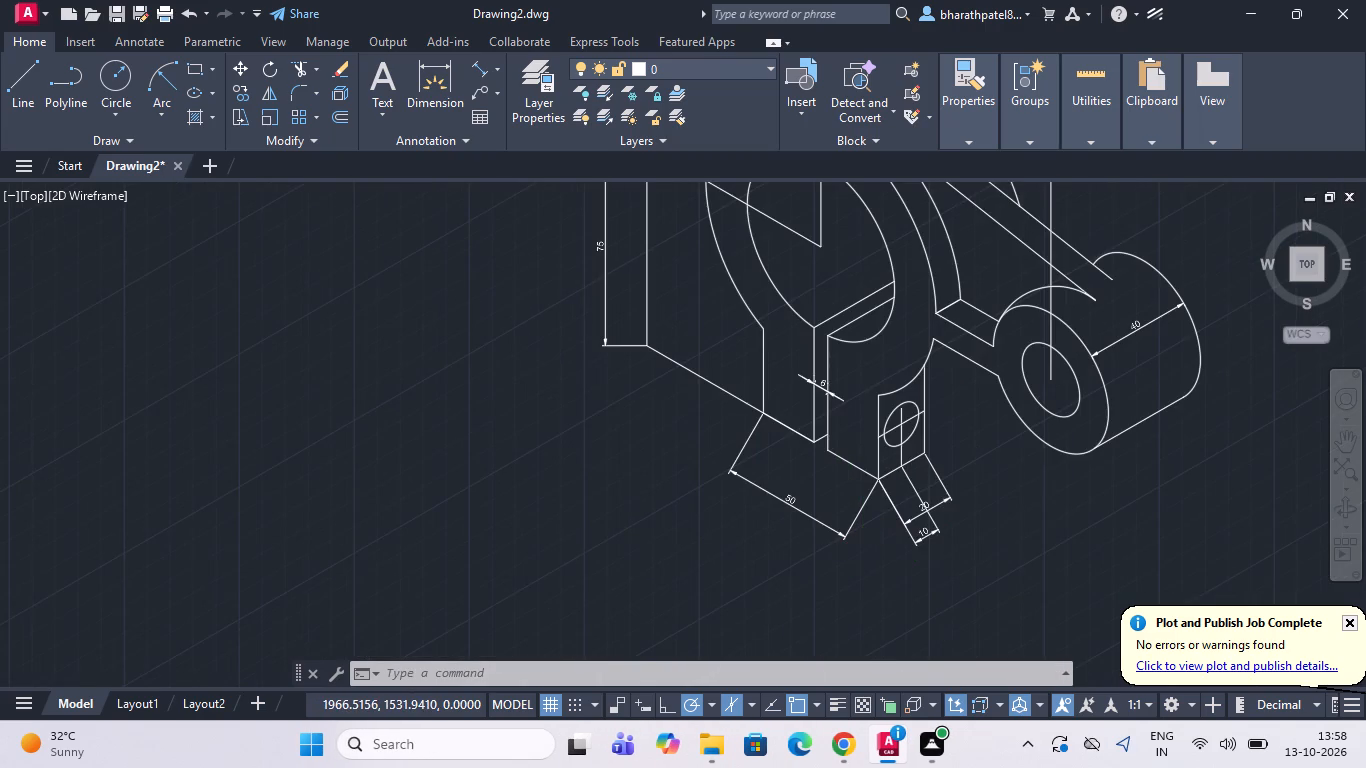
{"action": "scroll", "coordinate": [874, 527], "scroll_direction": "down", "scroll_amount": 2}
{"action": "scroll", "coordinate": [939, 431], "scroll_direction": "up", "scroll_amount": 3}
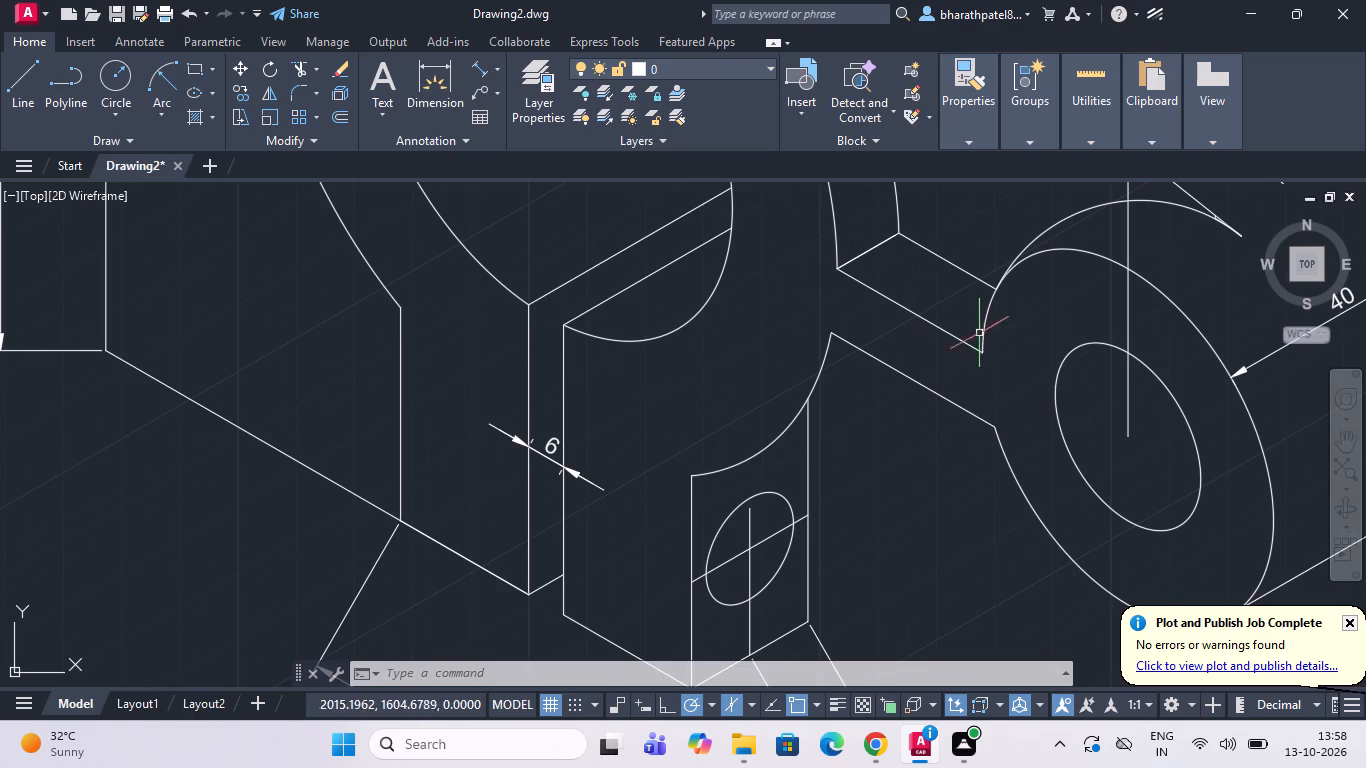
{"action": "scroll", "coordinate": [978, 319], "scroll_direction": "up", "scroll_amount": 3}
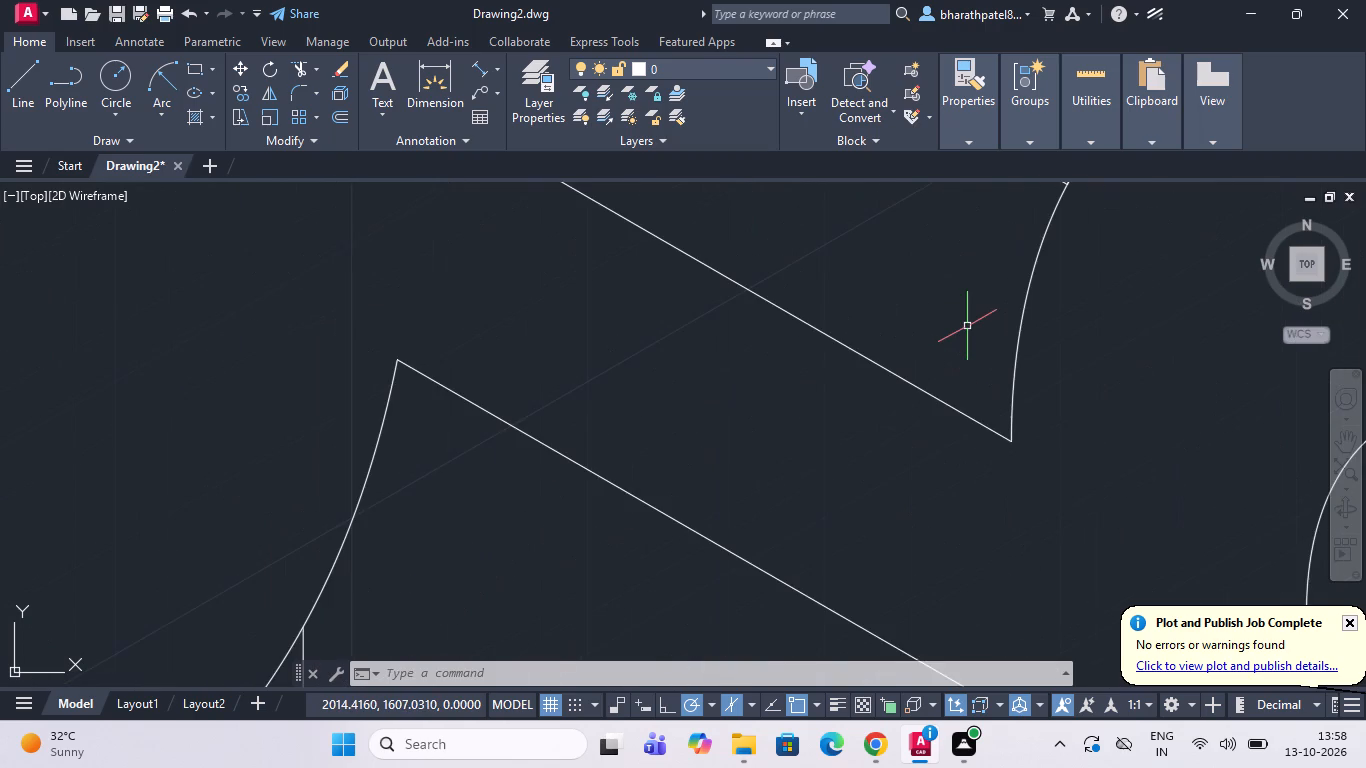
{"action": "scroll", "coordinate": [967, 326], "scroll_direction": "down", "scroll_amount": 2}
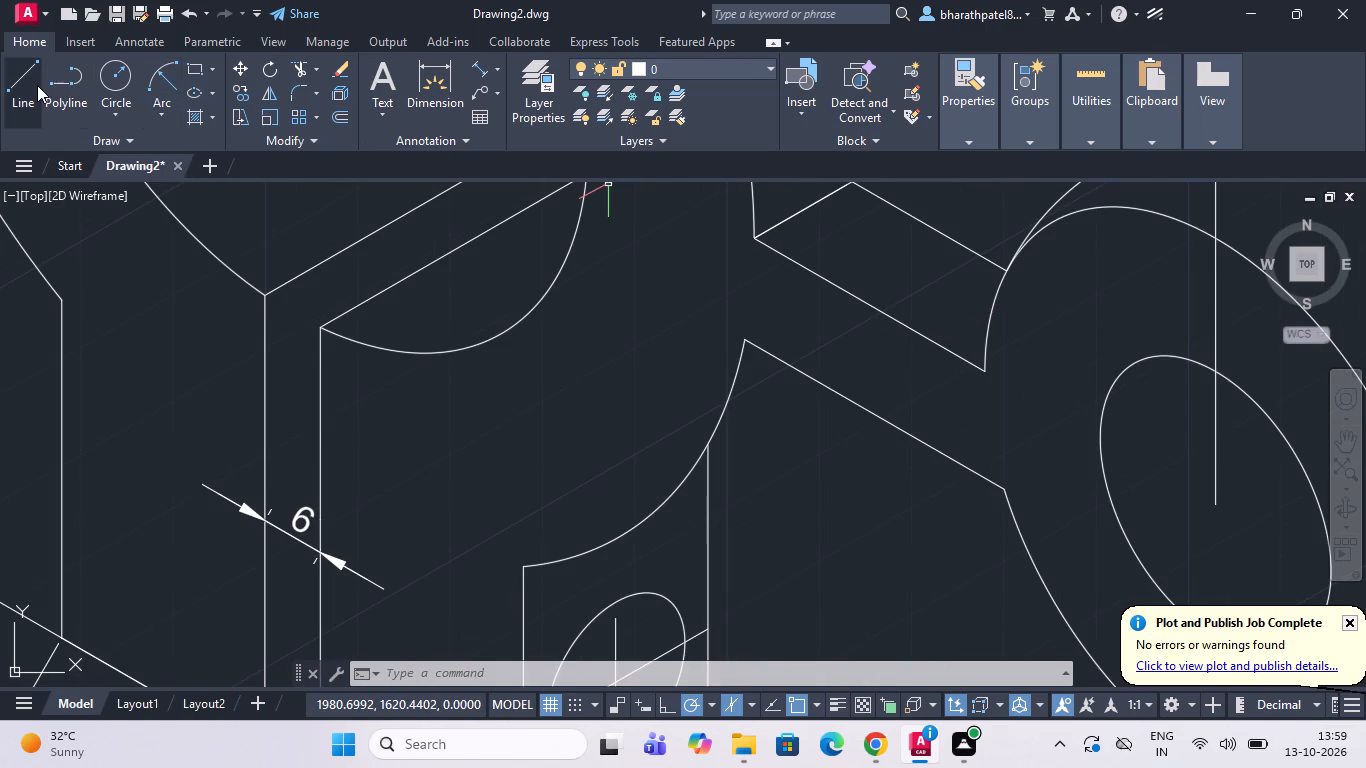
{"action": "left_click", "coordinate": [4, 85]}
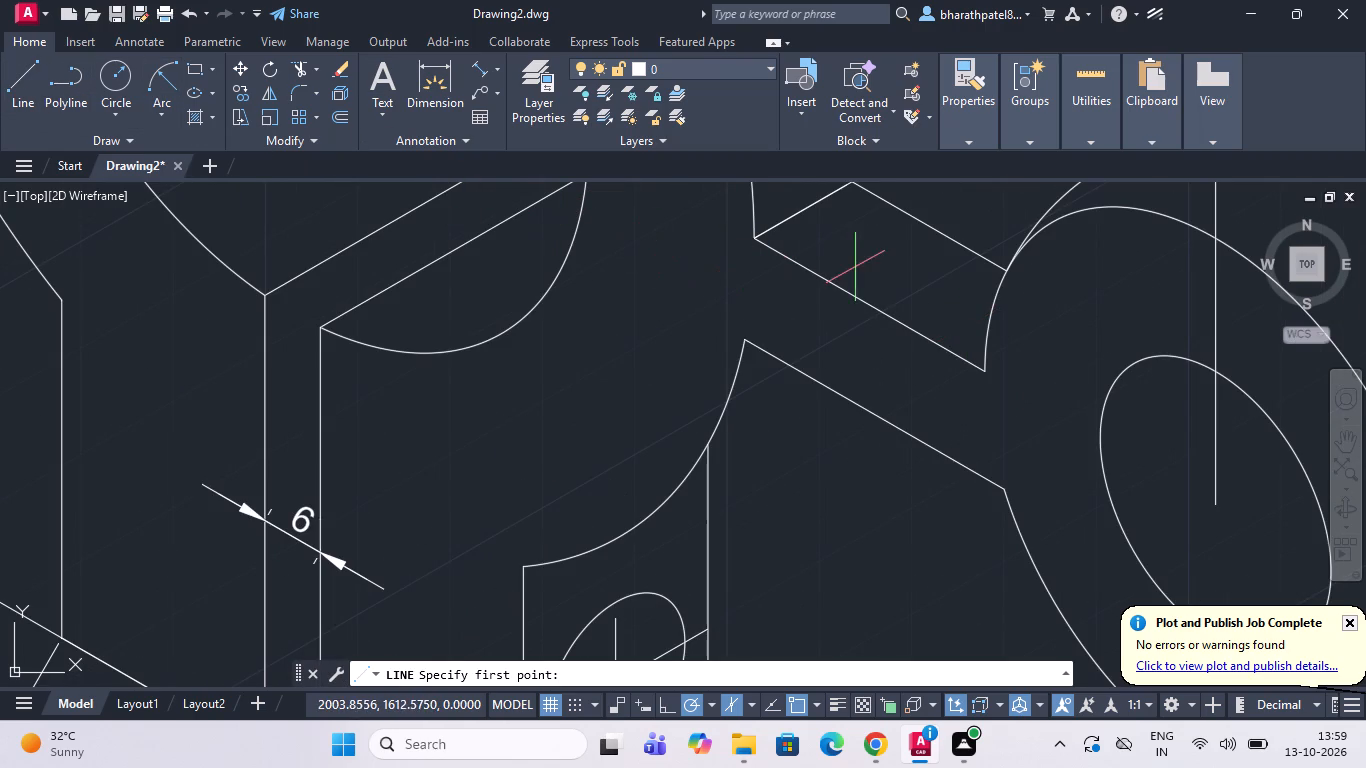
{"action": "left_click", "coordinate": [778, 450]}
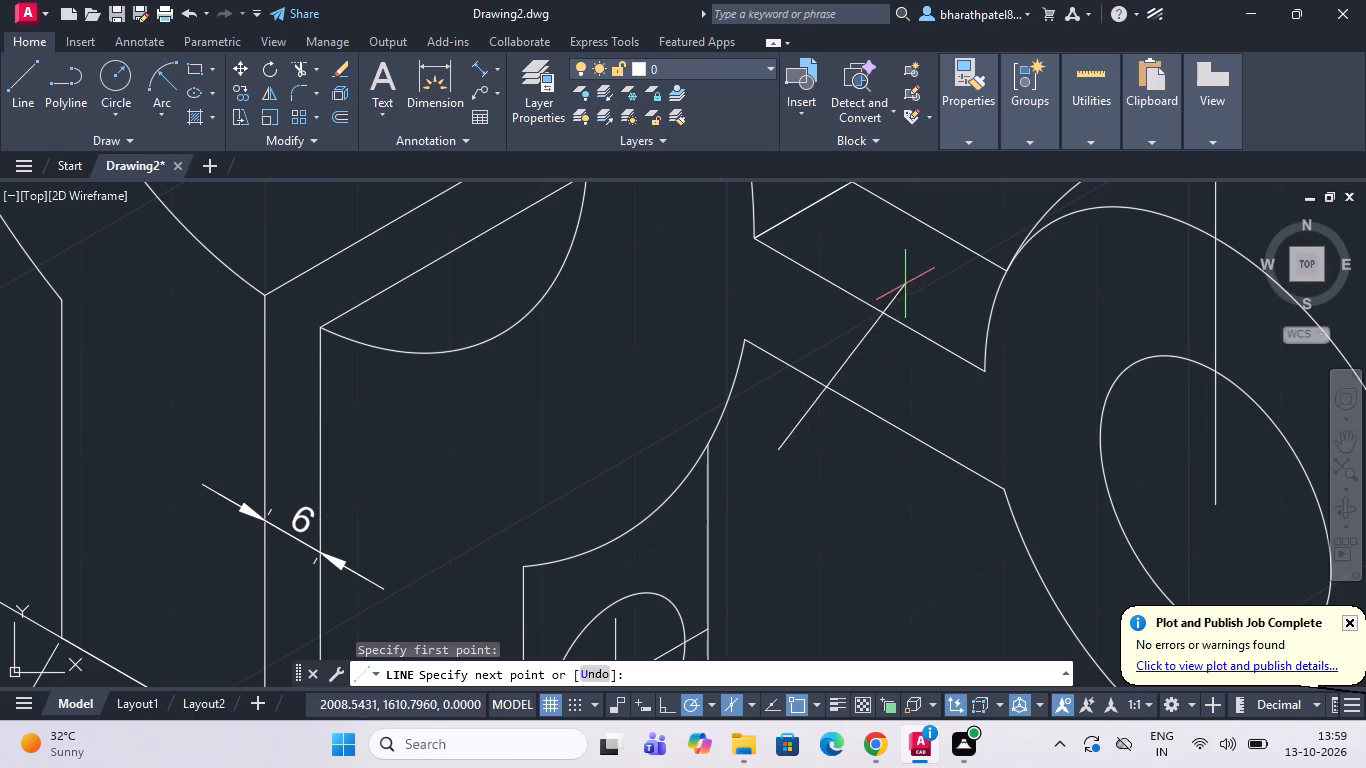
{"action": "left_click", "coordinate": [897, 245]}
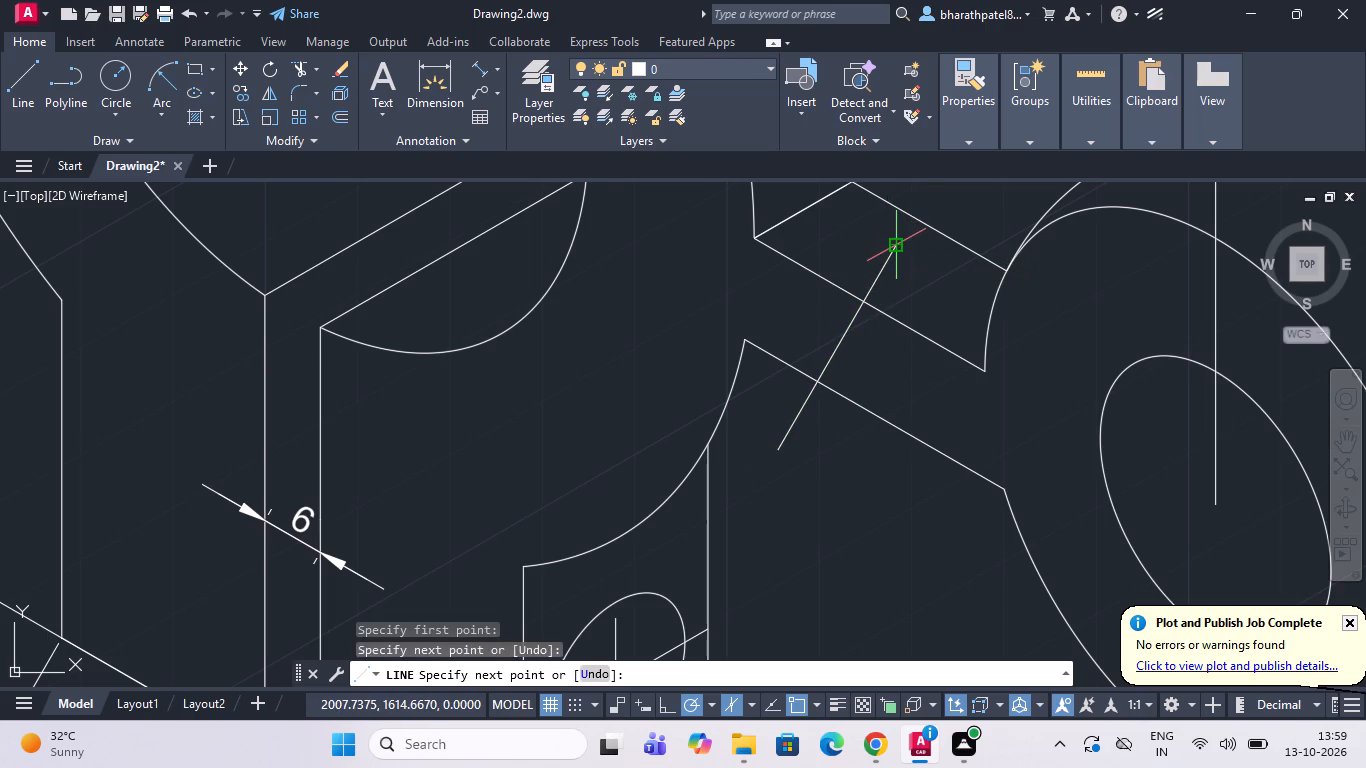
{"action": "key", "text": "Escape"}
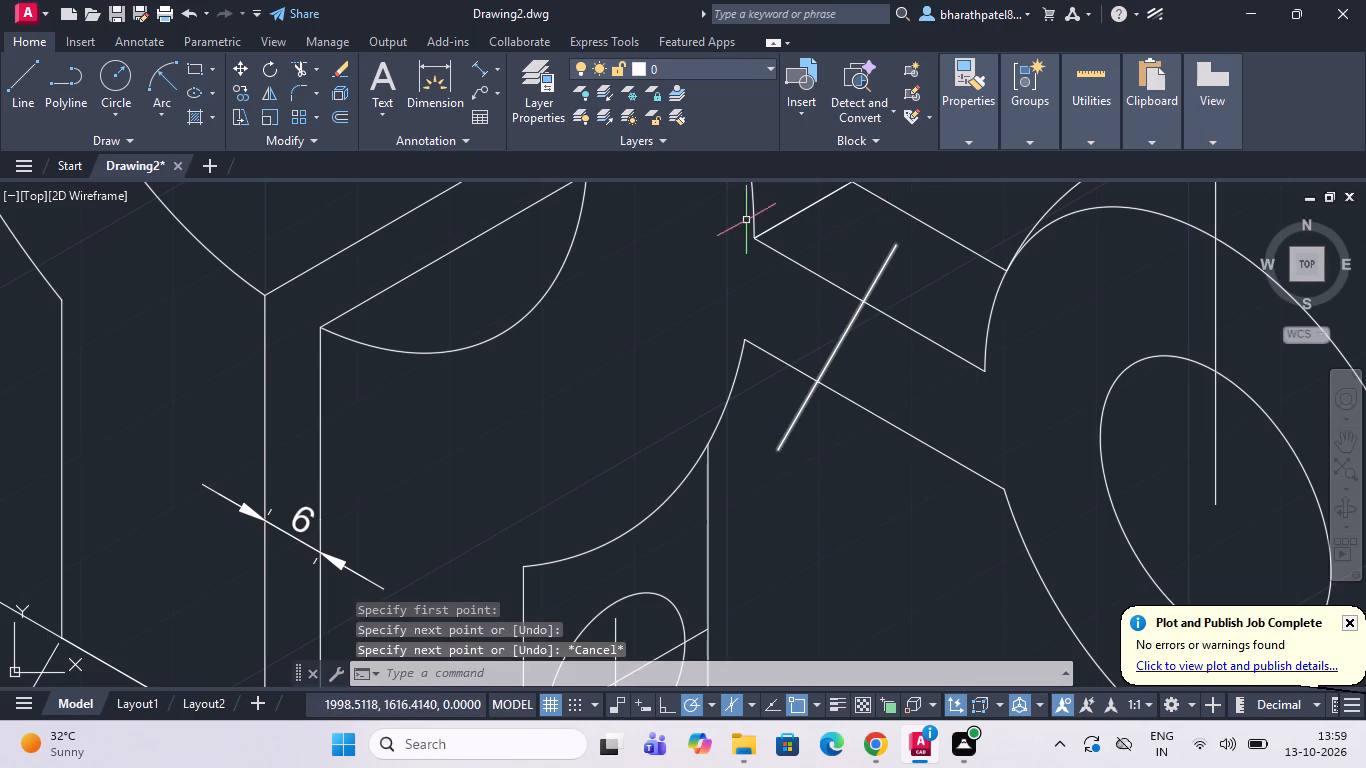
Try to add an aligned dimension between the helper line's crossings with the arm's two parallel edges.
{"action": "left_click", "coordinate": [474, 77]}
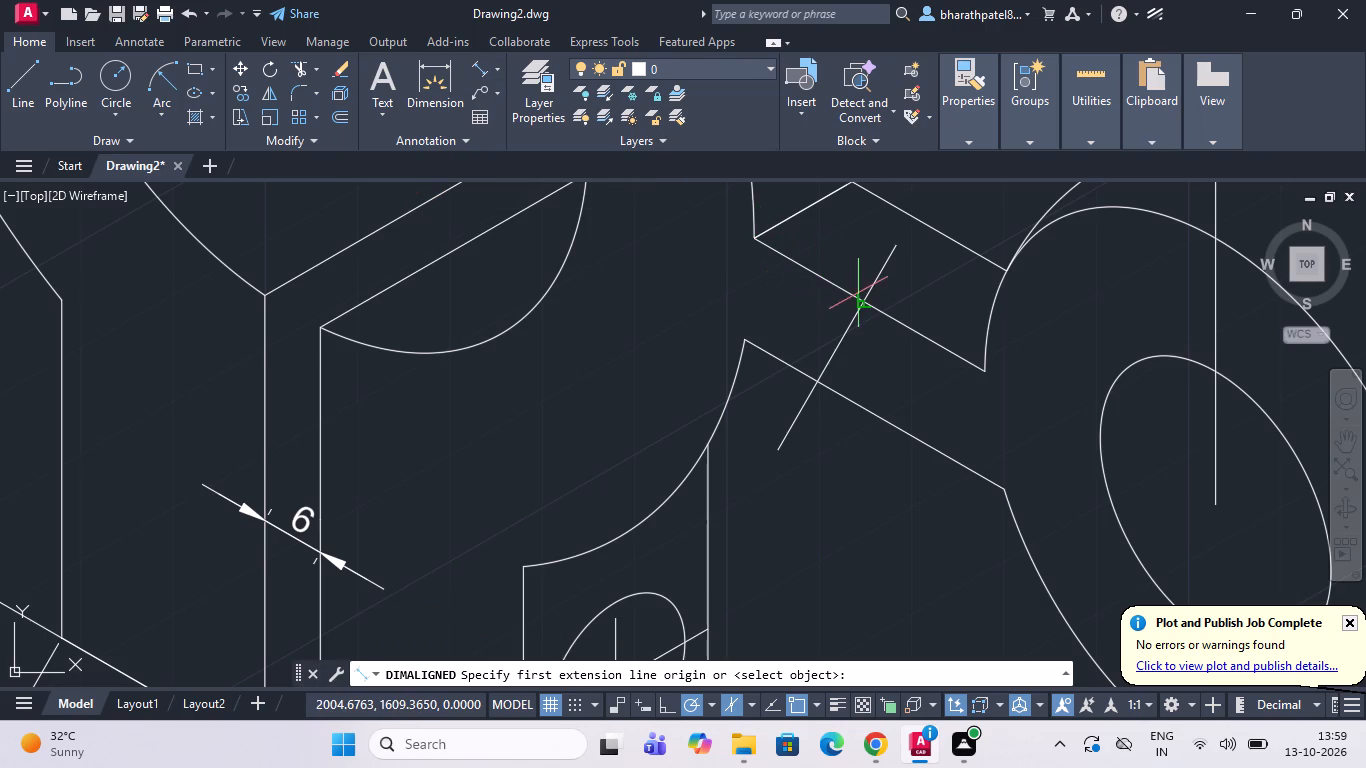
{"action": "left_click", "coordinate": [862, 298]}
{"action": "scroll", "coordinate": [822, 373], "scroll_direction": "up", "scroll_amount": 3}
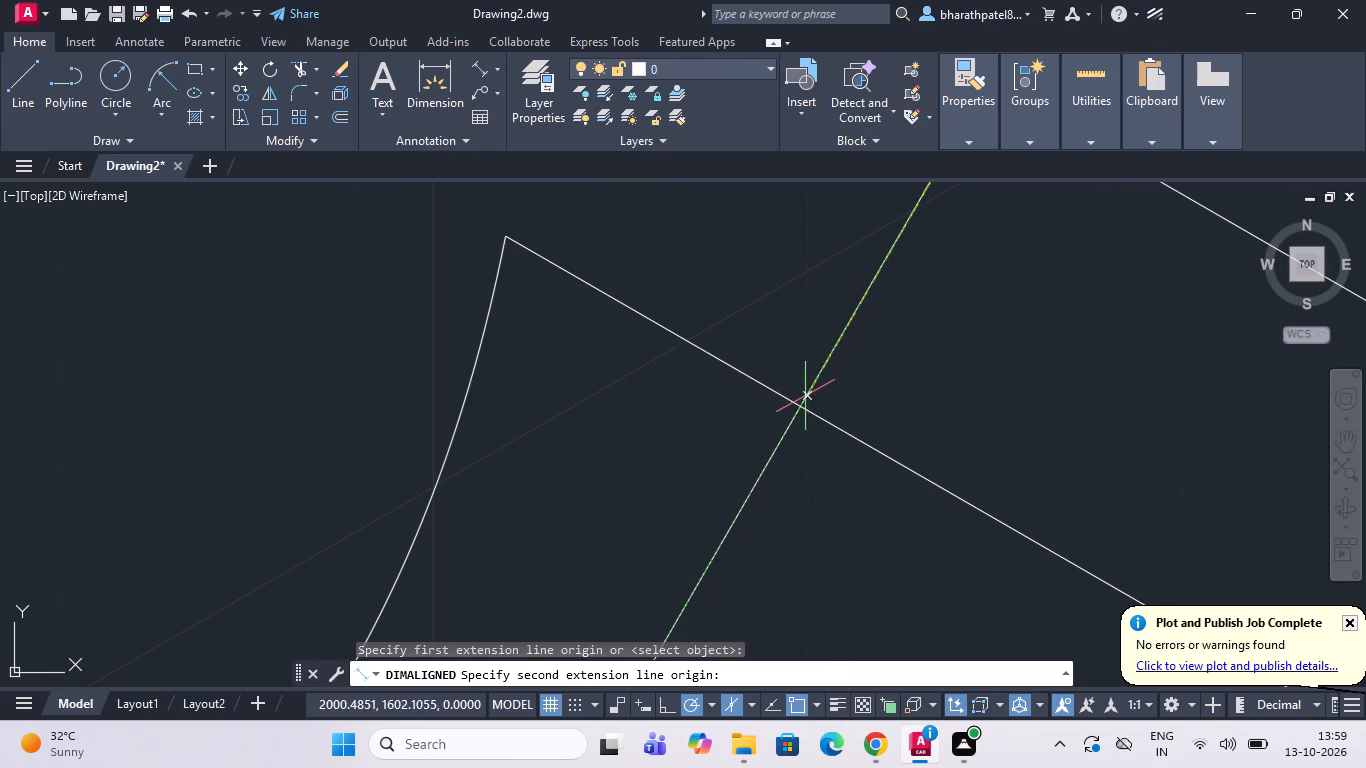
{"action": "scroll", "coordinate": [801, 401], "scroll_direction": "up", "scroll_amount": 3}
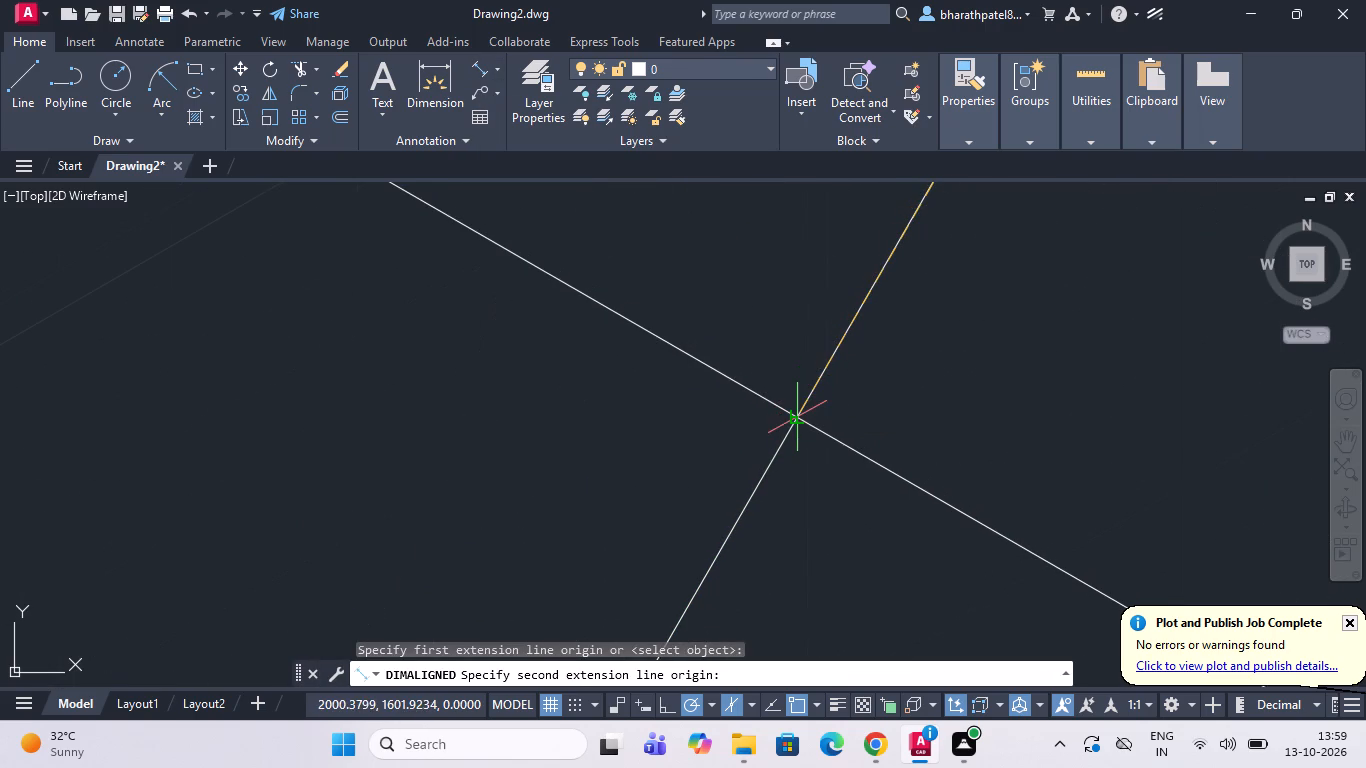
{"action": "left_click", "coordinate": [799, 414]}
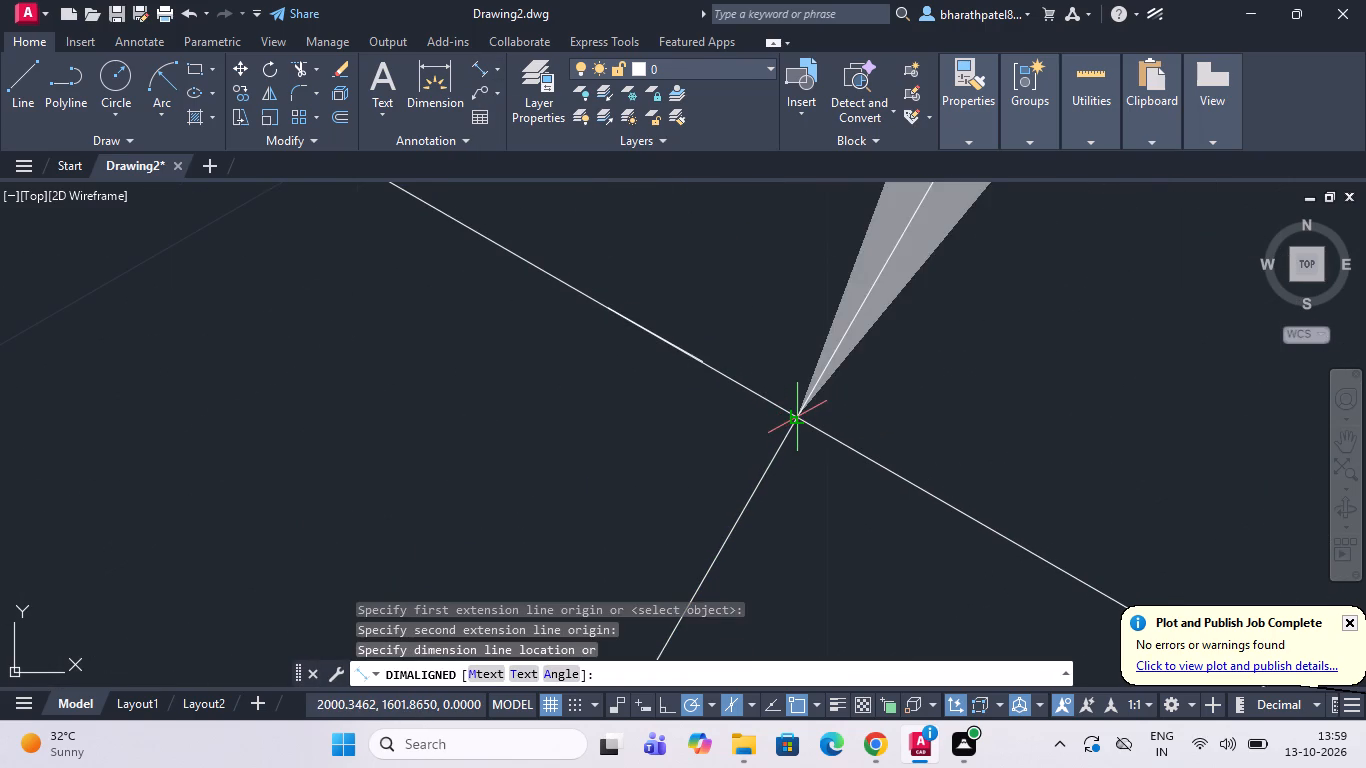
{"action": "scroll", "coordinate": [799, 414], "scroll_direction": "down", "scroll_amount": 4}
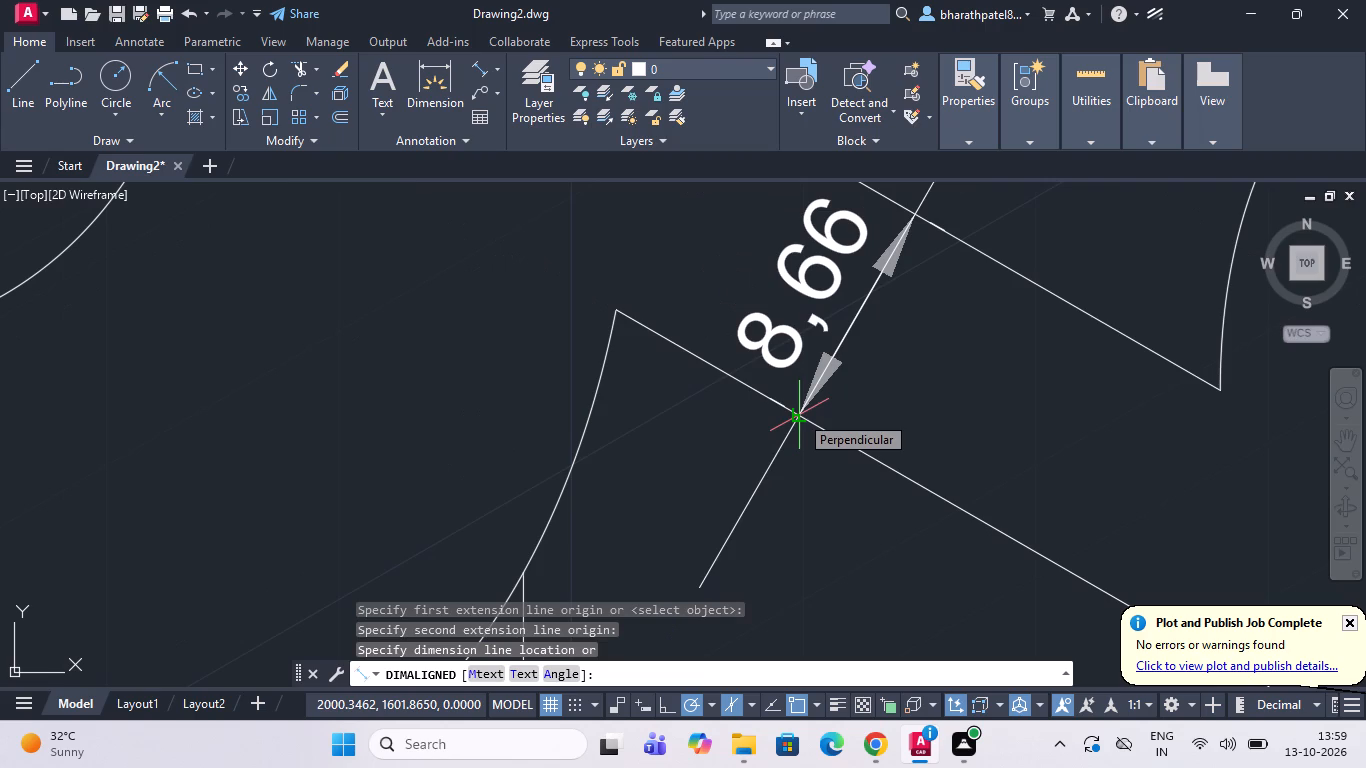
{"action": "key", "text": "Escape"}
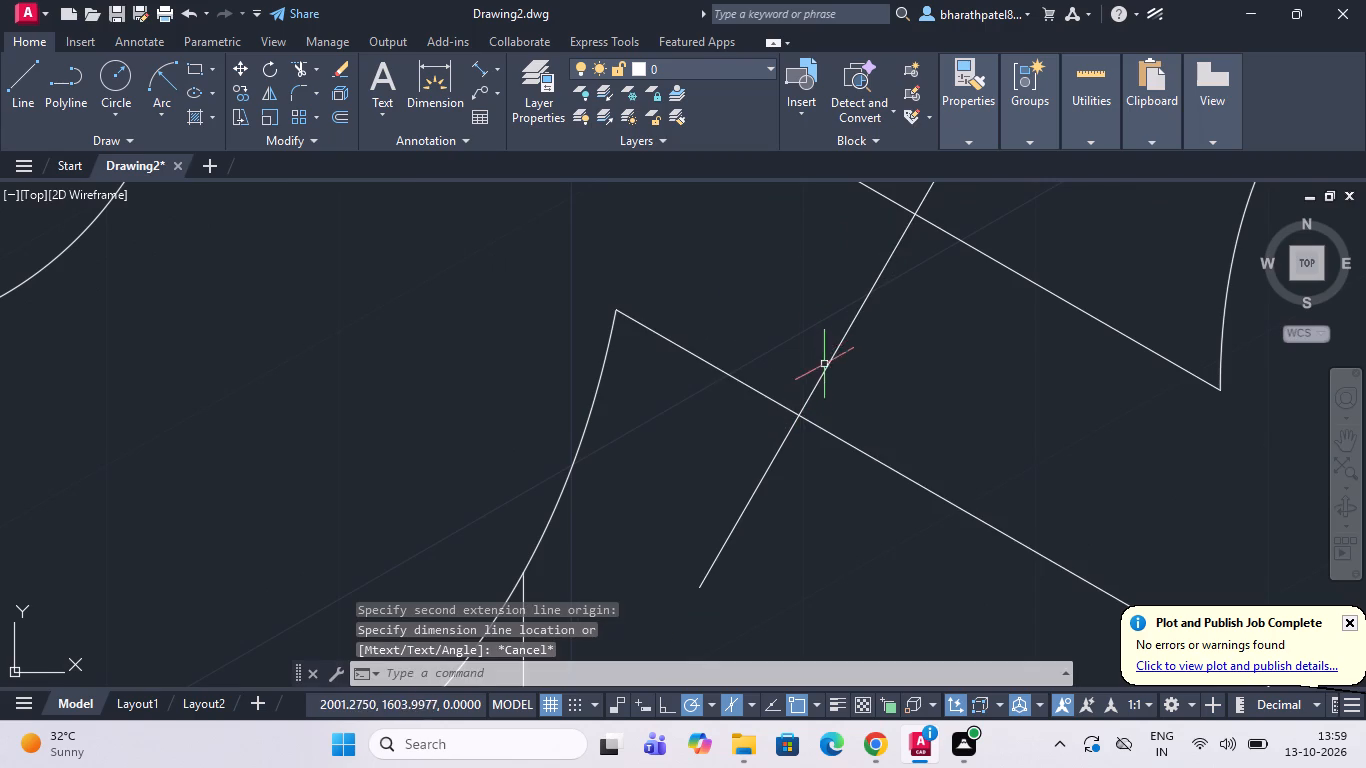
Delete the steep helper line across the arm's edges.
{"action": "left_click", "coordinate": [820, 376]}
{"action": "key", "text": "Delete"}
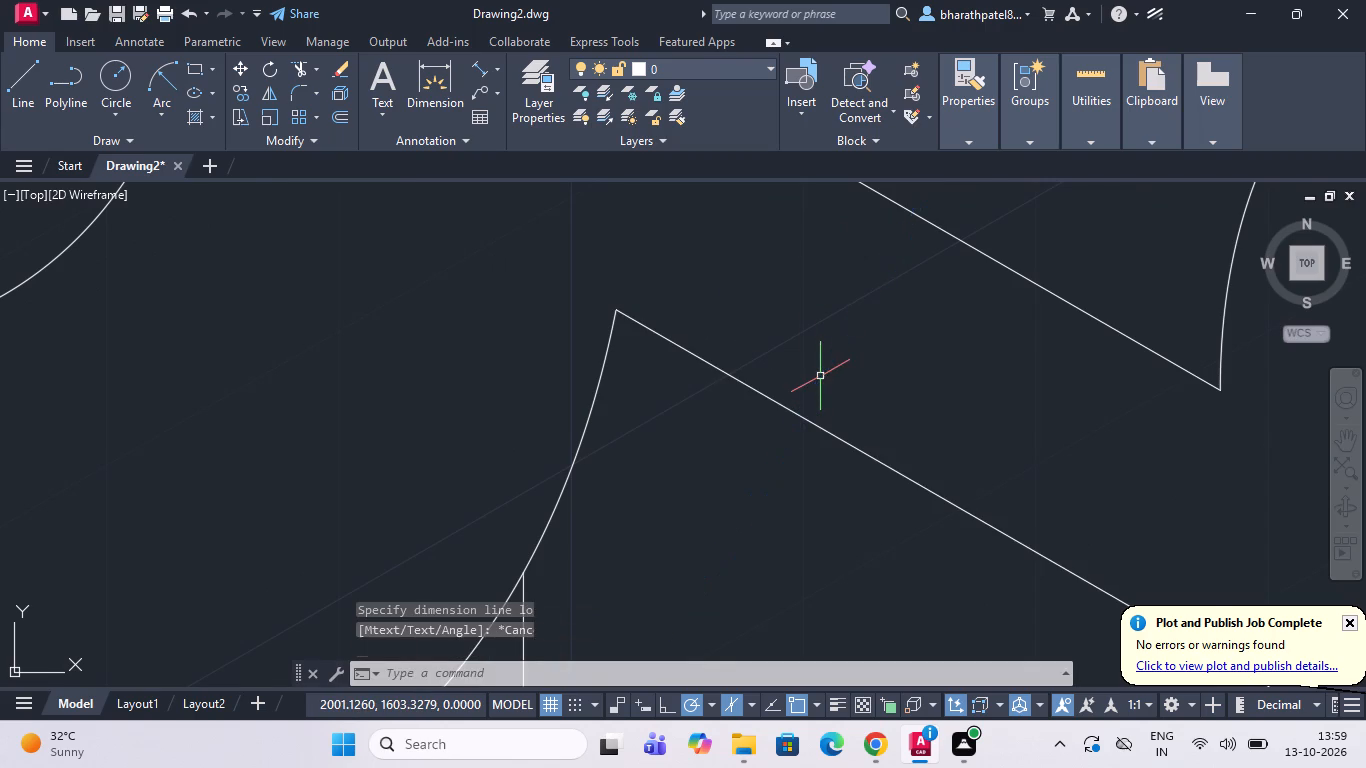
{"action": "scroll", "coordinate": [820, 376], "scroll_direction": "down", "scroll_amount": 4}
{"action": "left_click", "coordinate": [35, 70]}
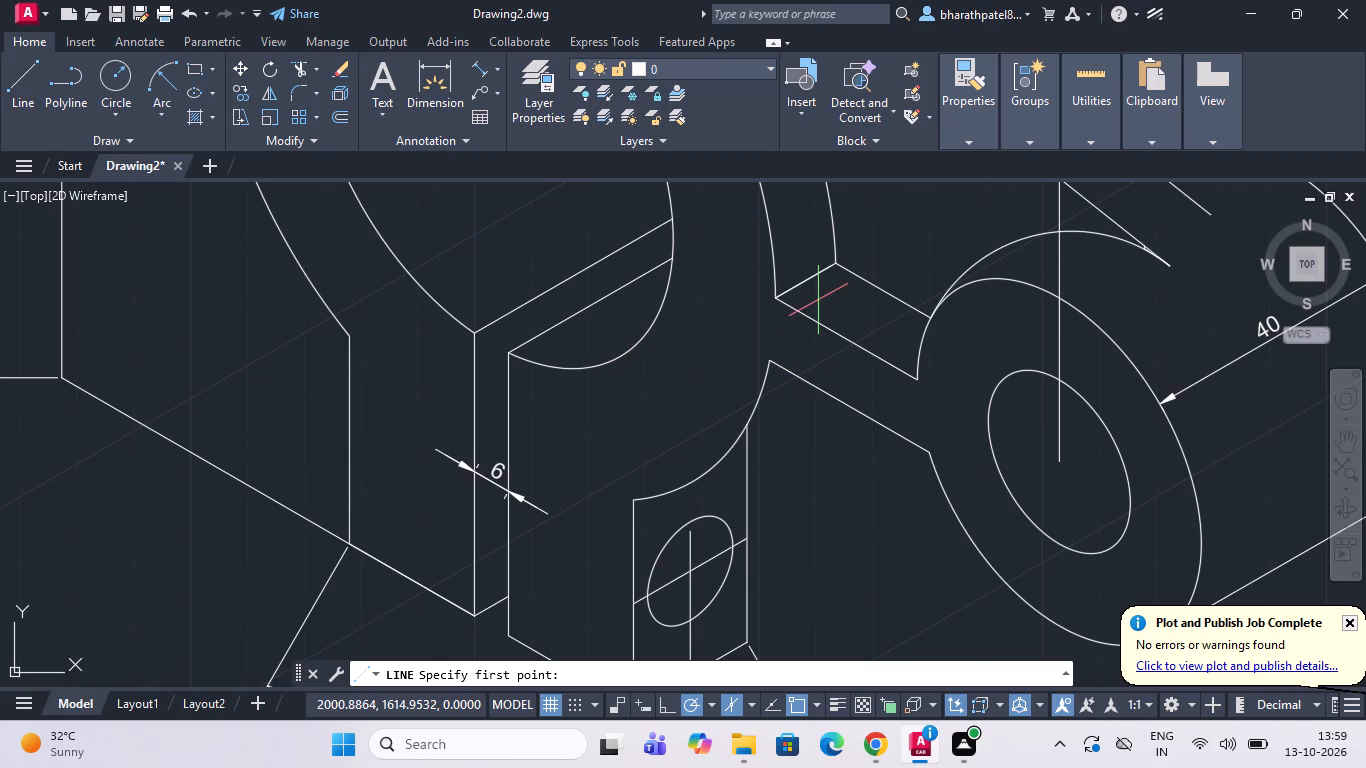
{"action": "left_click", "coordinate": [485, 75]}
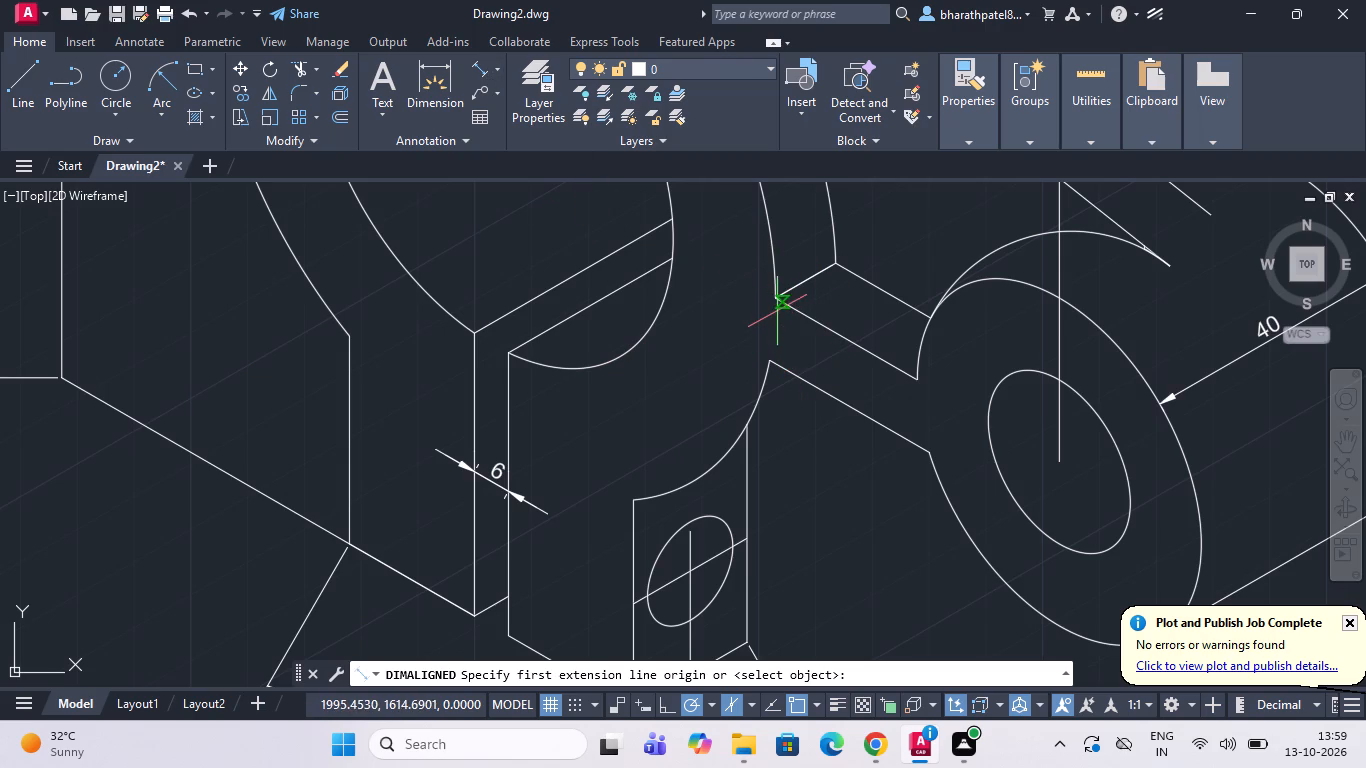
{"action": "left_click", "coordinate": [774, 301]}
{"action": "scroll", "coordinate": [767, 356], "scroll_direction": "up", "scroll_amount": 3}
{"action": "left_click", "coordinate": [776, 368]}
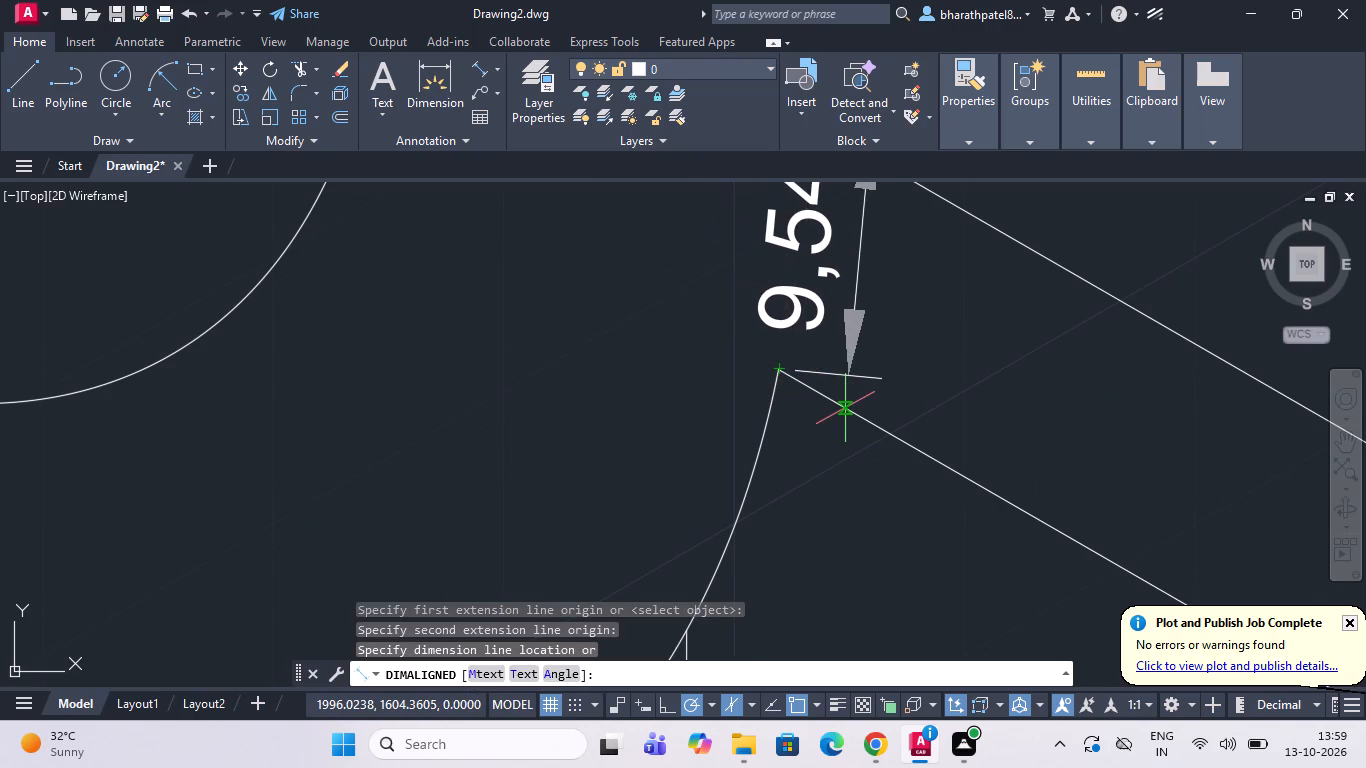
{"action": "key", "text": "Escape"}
Draw a vertical helper line crossing both lower parallel edges of the arm between the ring and the small cylinder.
{"action": "scroll", "coordinate": [845, 408], "scroll_direction": "down", "scroll_amount": 2}
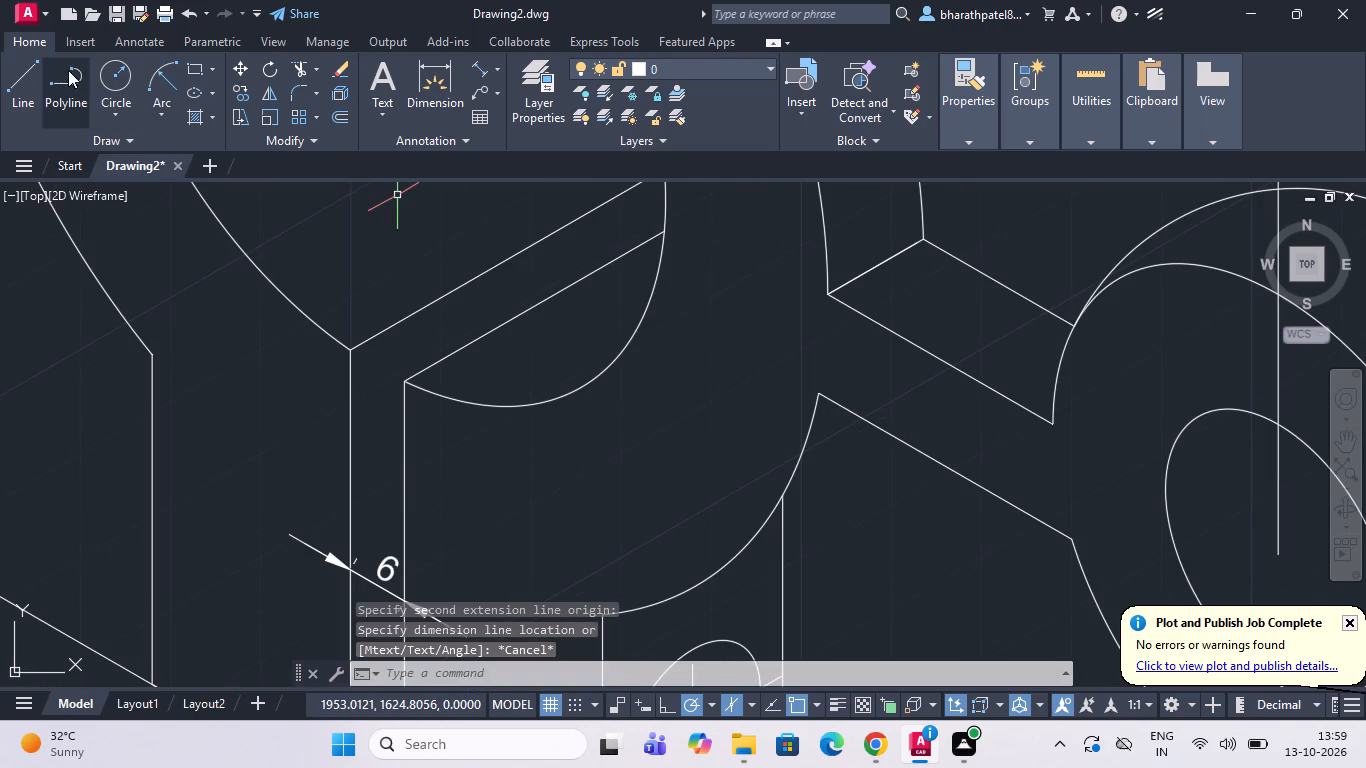
{"action": "left_click", "coordinate": [30, 77]}
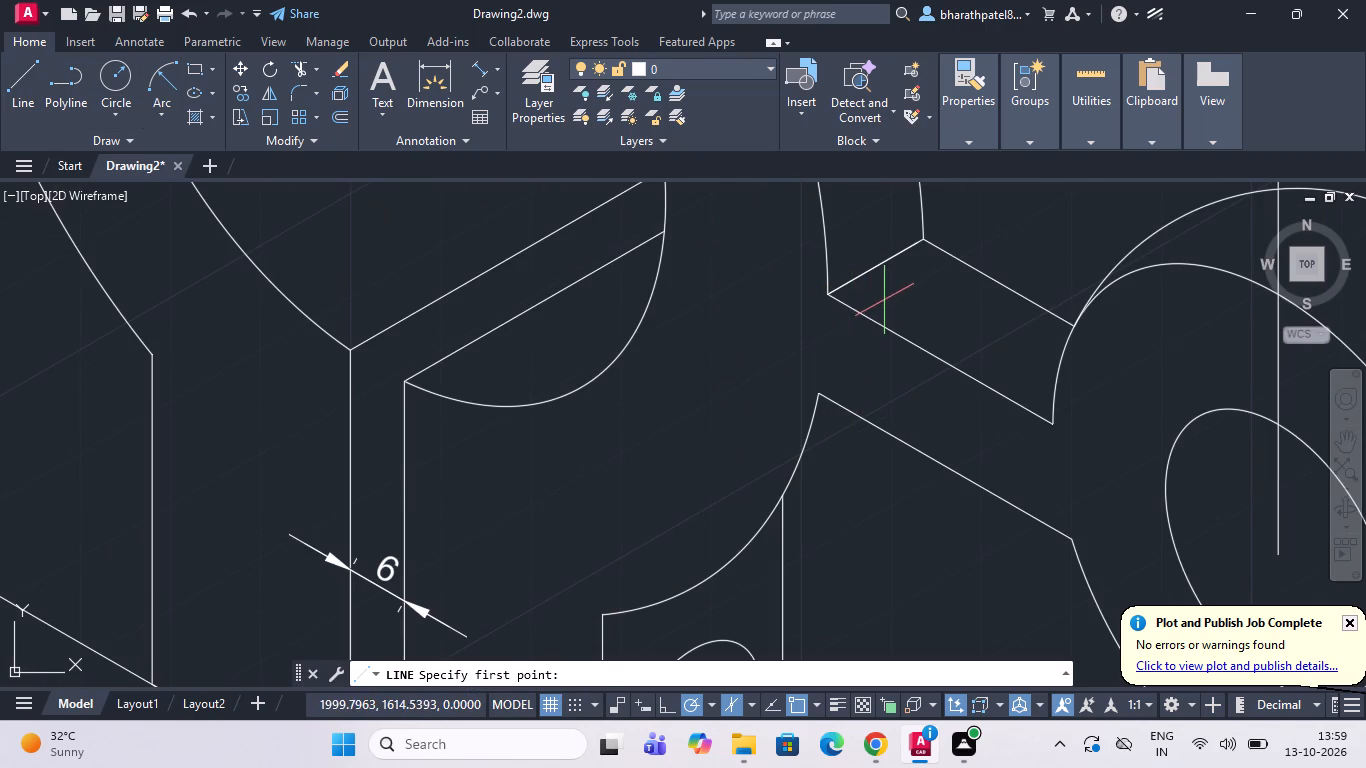
{"action": "left_click", "coordinate": [884, 298]}
{"action": "left_click", "coordinate": [886, 471]}
{"action": "key", "text": "Escape"}
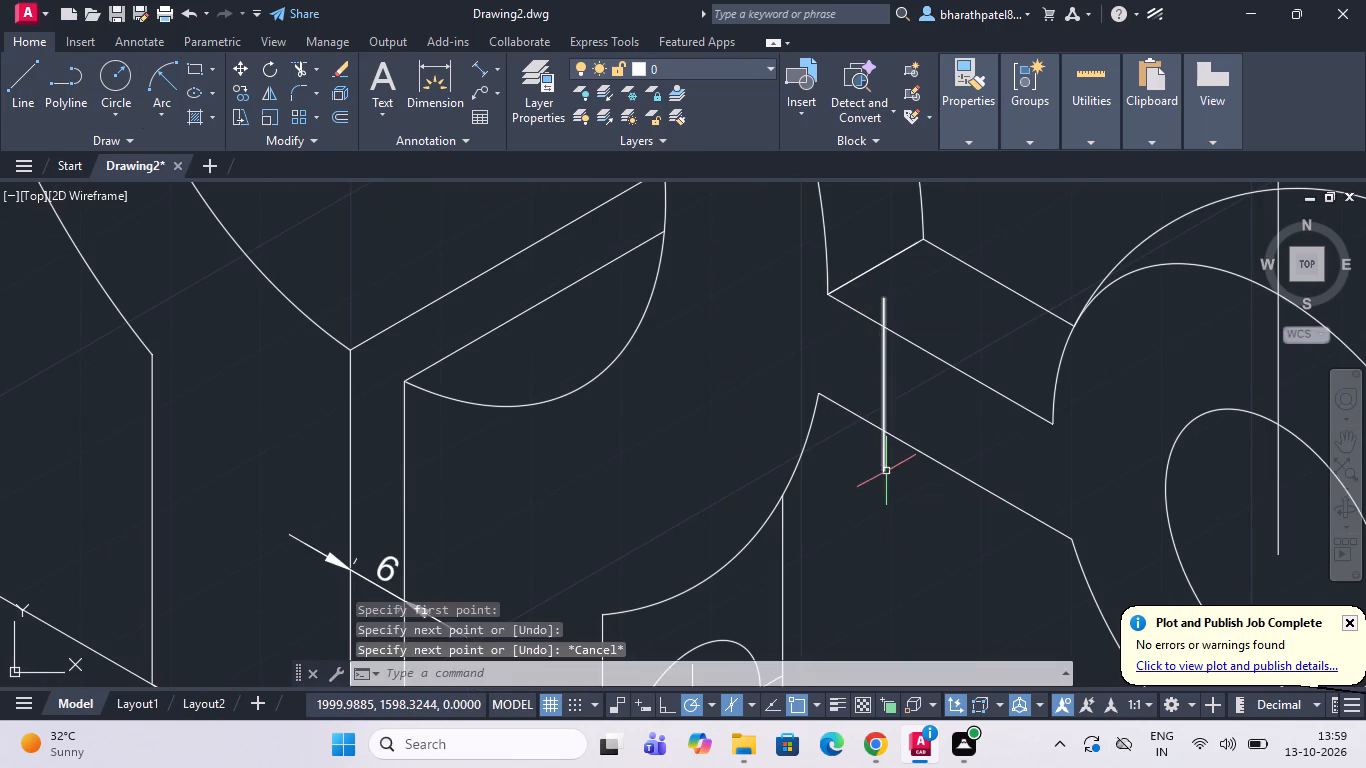
Add an aligned dimension between the vertical helper line's crossings with the arm's two parallel edges, placing it along that line.
{"action": "left_click", "coordinate": [476, 71]}
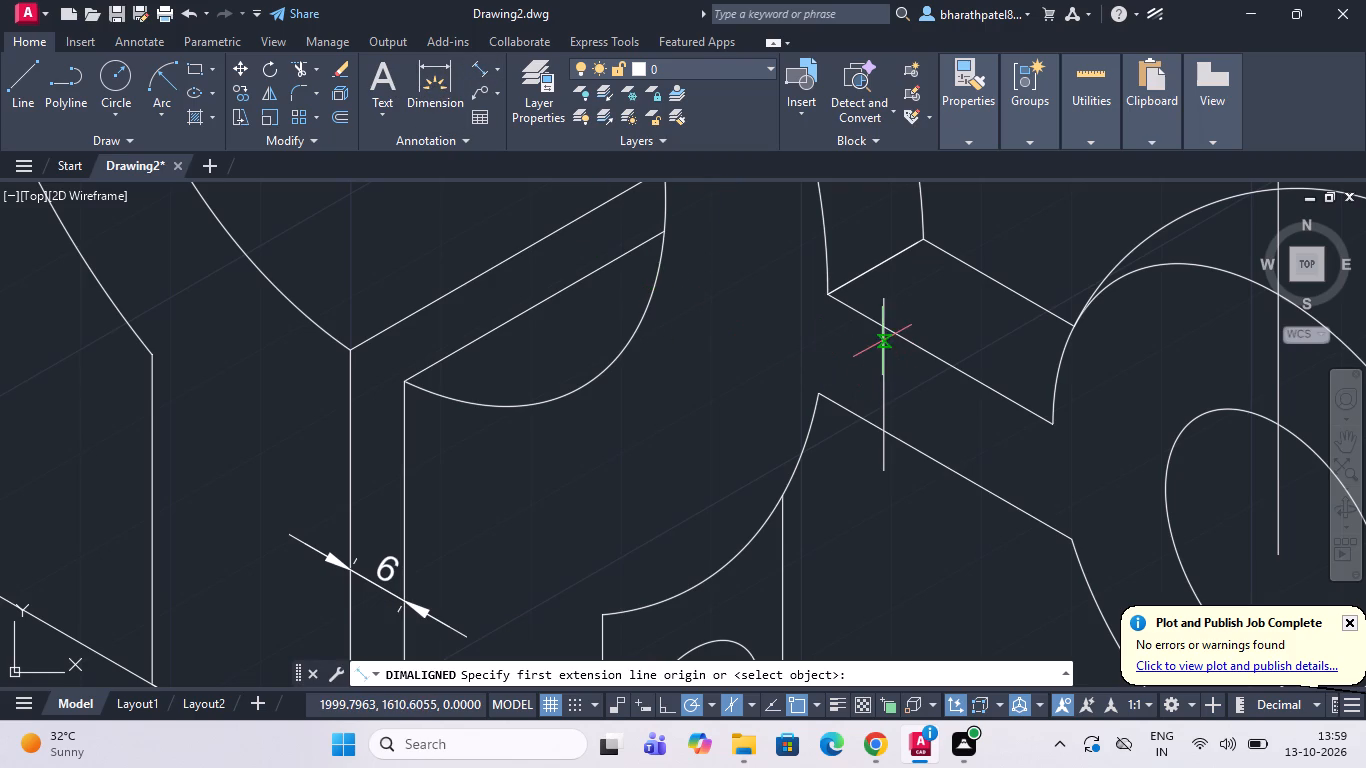
{"action": "scroll", "coordinate": [880, 336], "scroll_direction": "up", "scroll_amount": 3}
{"action": "left_click", "coordinate": [890, 299]}
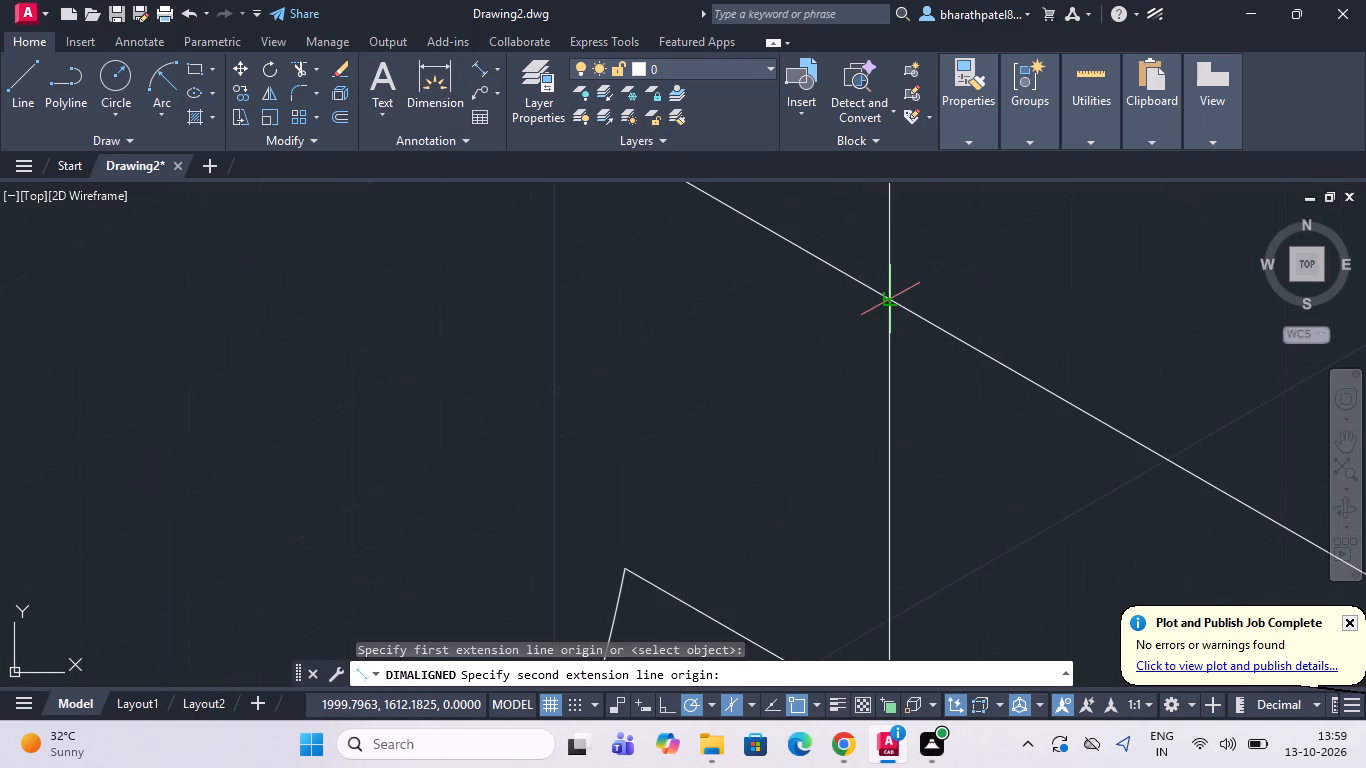
{"action": "scroll", "coordinate": [890, 299], "scroll_direction": "down", "scroll_amount": 3}
{"action": "scroll", "coordinate": [894, 406], "scroll_direction": "up", "scroll_amount": 3}
{"action": "left_click_drag", "start_coordinate": [873, 395], "coordinate": [886, 397]}
{"action": "scroll", "coordinate": [984, 427], "scroll_direction": "down", "scroll_amount": 3}
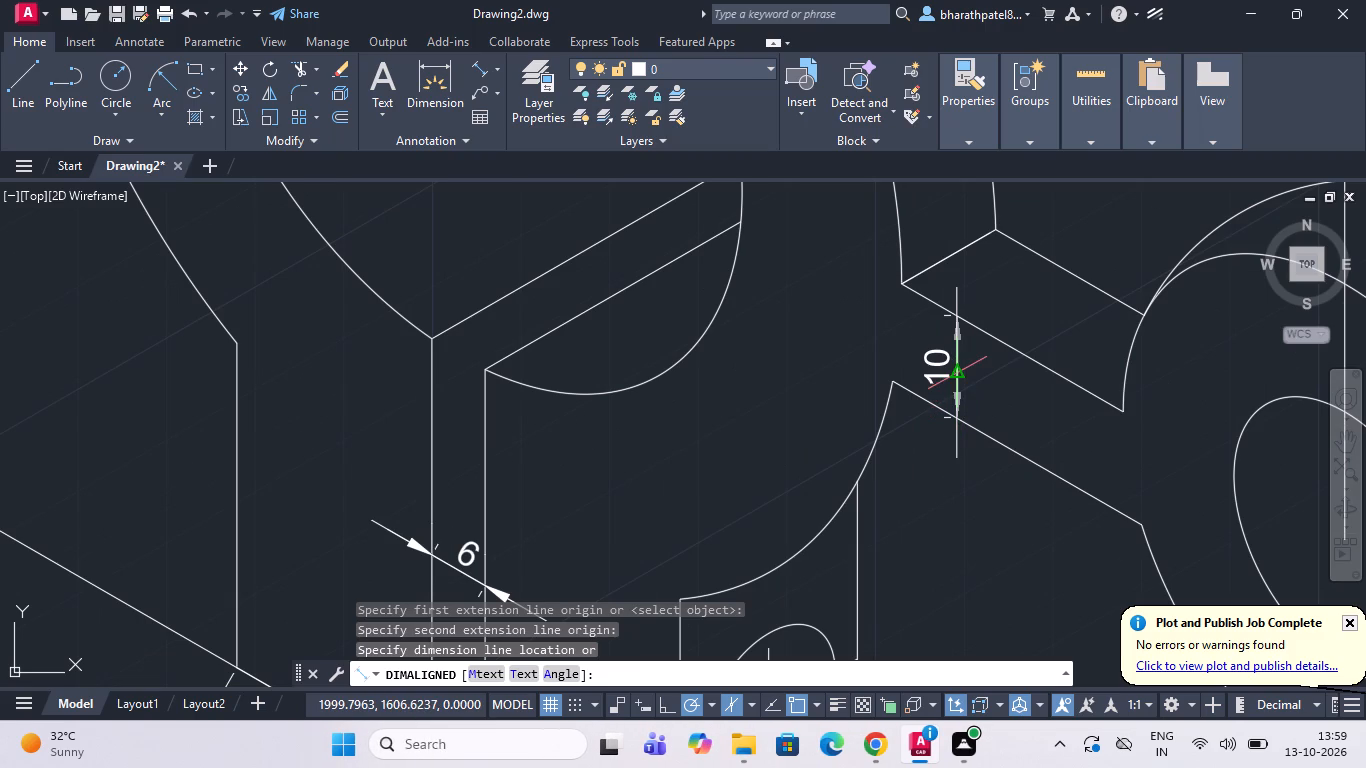
{"action": "left_click", "coordinate": [961, 379]}
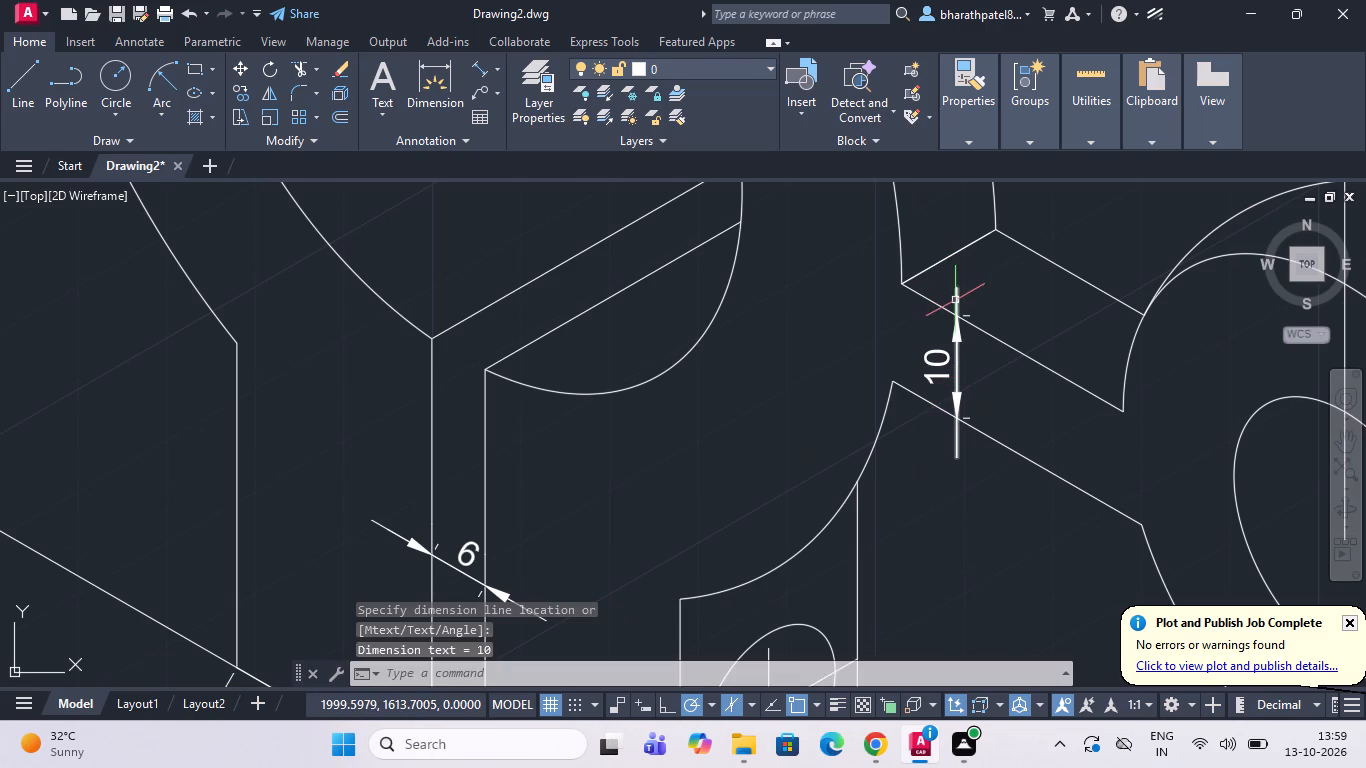
Delete the vertical helper line across the arm's edges.
{"action": "left_click", "coordinate": [955, 300]}
{"action": "key", "text": "Delete"}
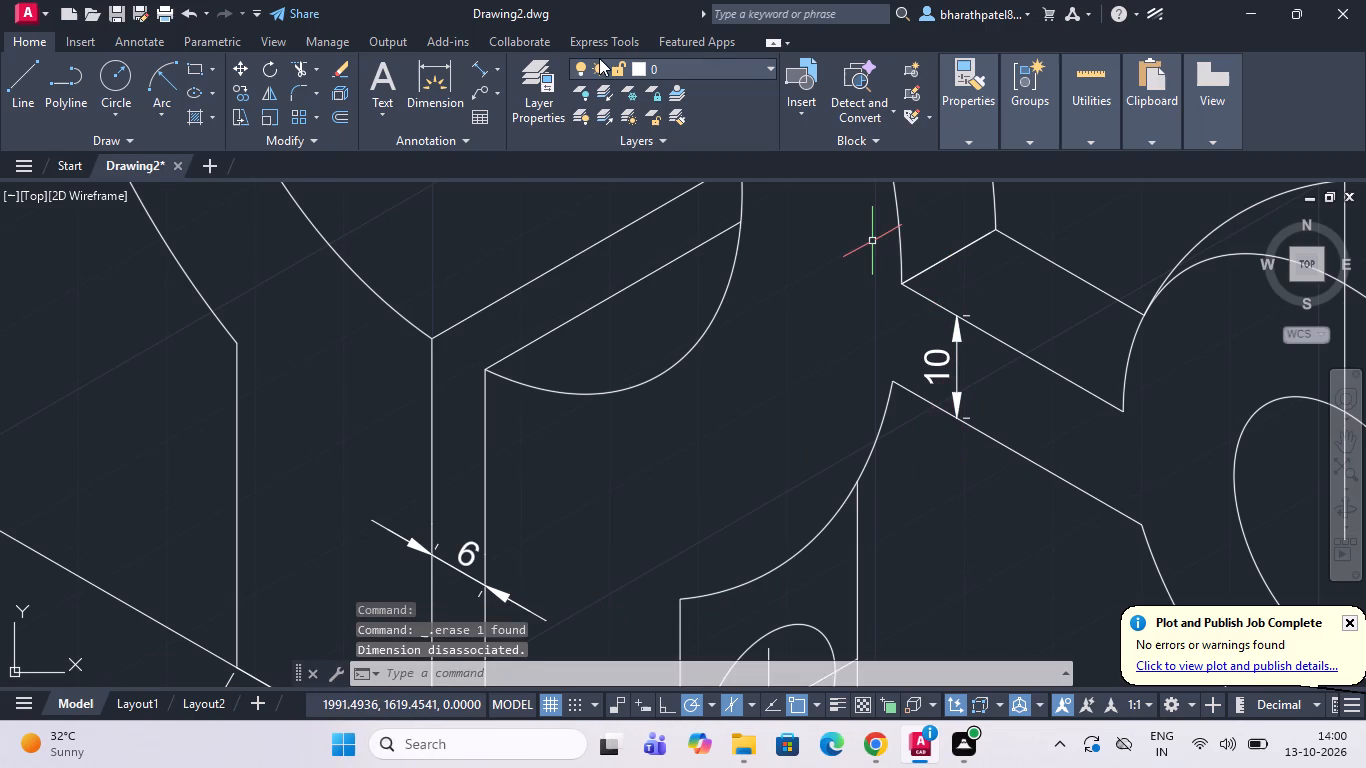
Review the whole annotated figure, including the ring, arm, small cylinder and lower lugs, for features that still lack dimensions.
{"action": "scroll", "coordinate": [588, 82], "scroll_direction": "down", "scroll_amount": 2}
{"action": "scroll", "coordinate": [684, 162], "scroll_direction": "down", "scroll_amount": 2}
{"action": "scroll", "coordinate": [689, 296], "scroll_direction": "down", "scroll_amount": 3}
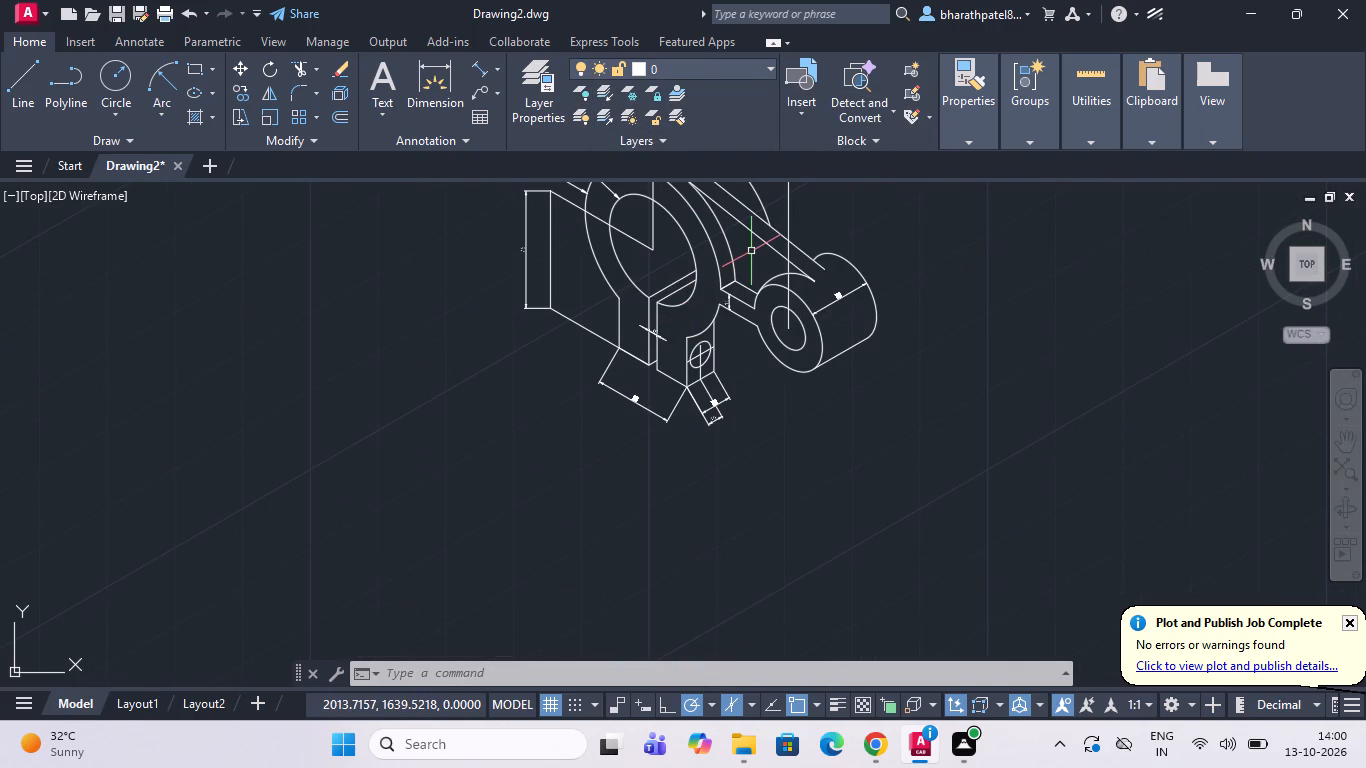
{"action": "scroll", "coordinate": [759, 307], "scroll_direction": "down", "scroll_amount": 1}
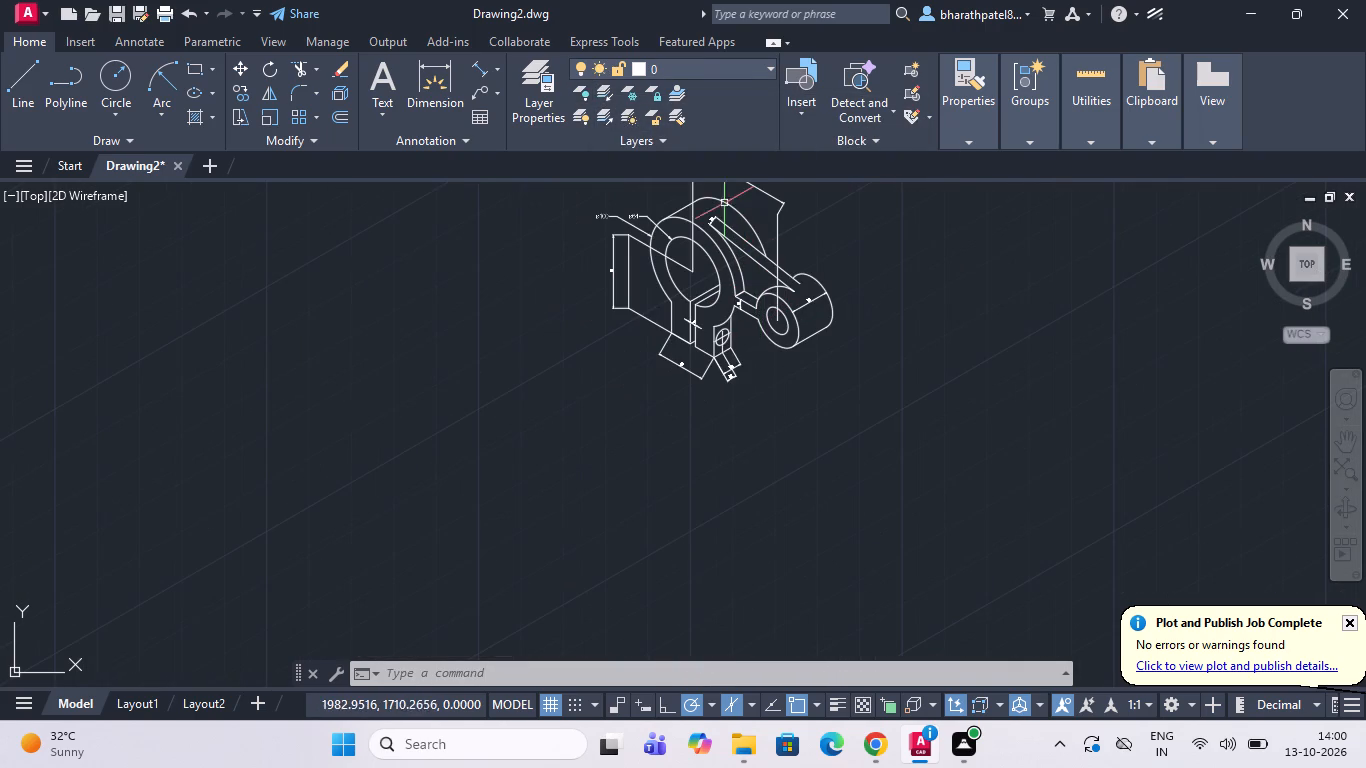
{"action": "scroll", "coordinate": [718, 192], "scroll_direction": "up", "scroll_amount": 3}
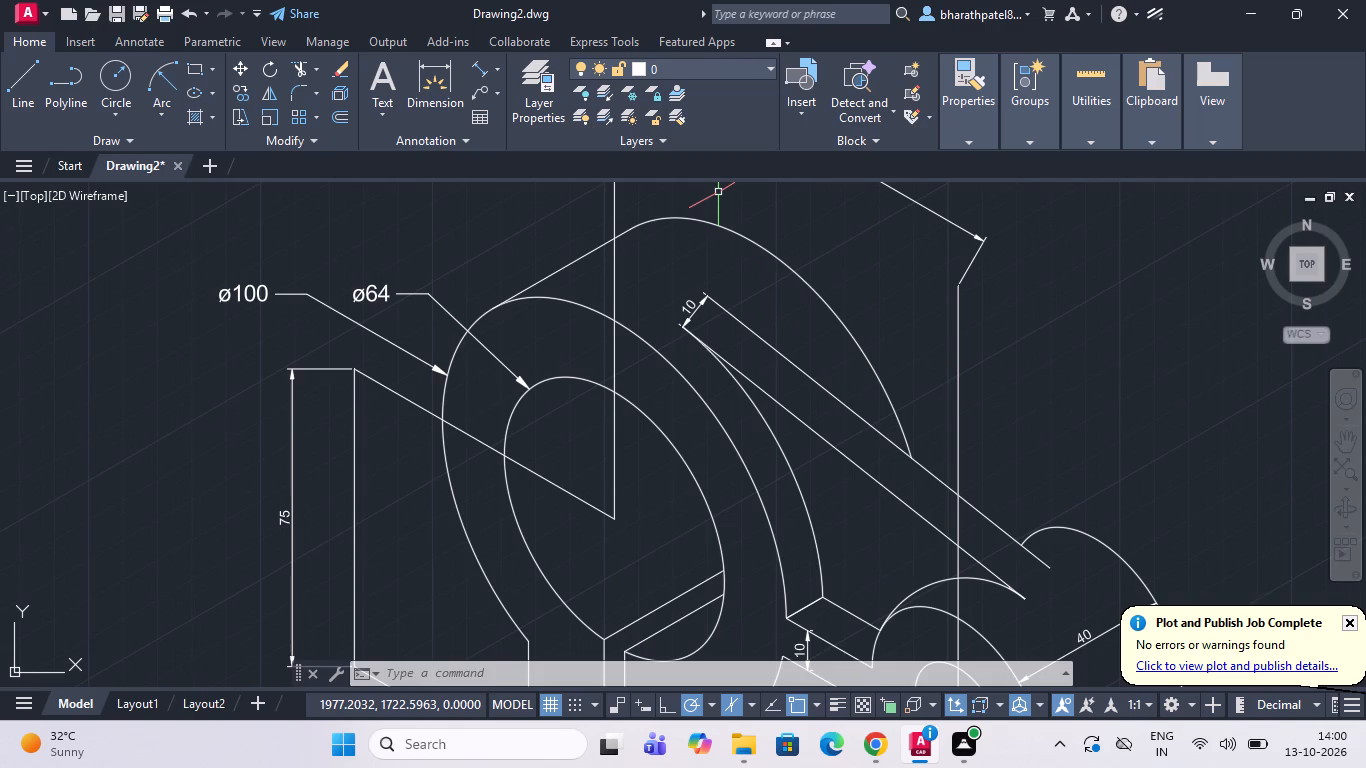
{"action": "scroll", "coordinate": [739, 263], "scroll_direction": "down", "scroll_amount": 3}
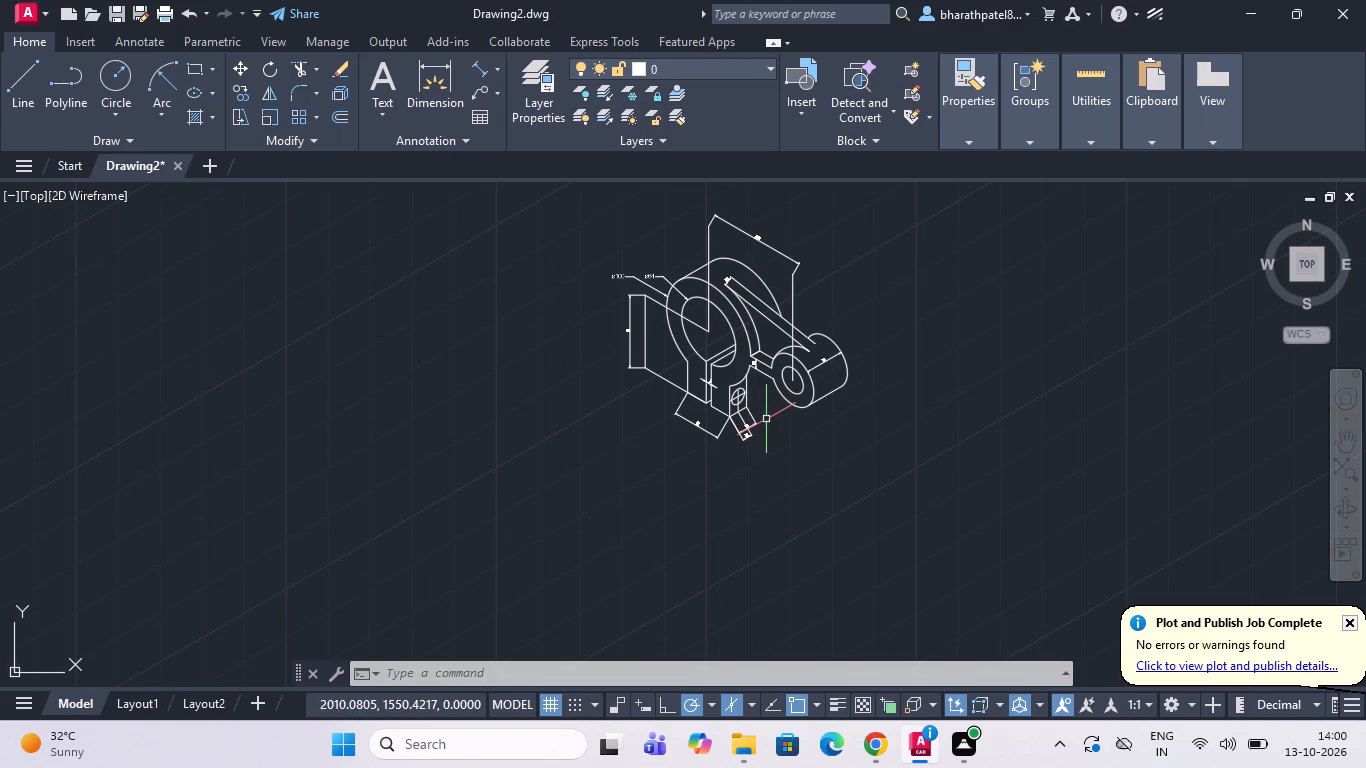
{"action": "scroll", "coordinate": [766, 419], "scroll_direction": "up", "scroll_amount": 1}
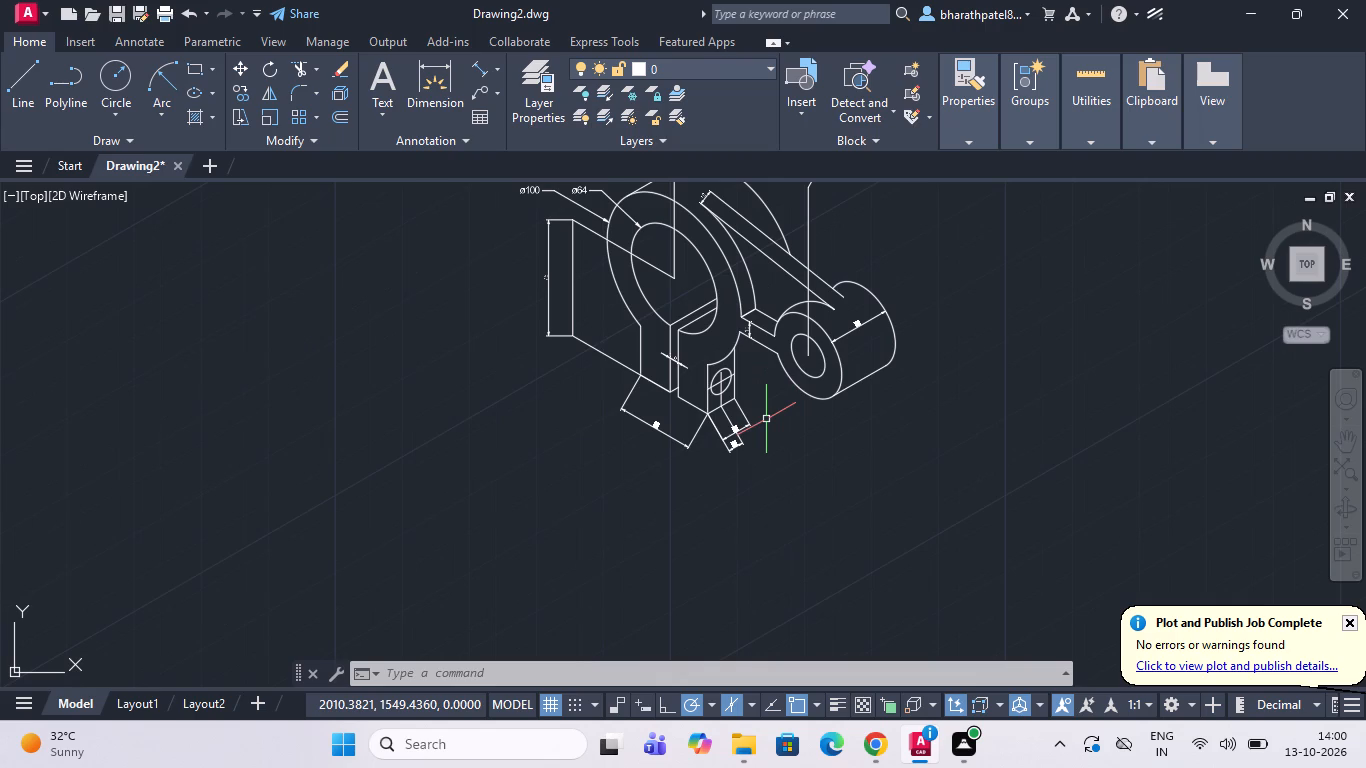
{"action": "scroll", "coordinate": [766, 419], "scroll_direction": "down", "scroll_amount": 2}
{"action": "scroll", "coordinate": [700, 347], "scroll_direction": "up", "scroll_amount": 3}
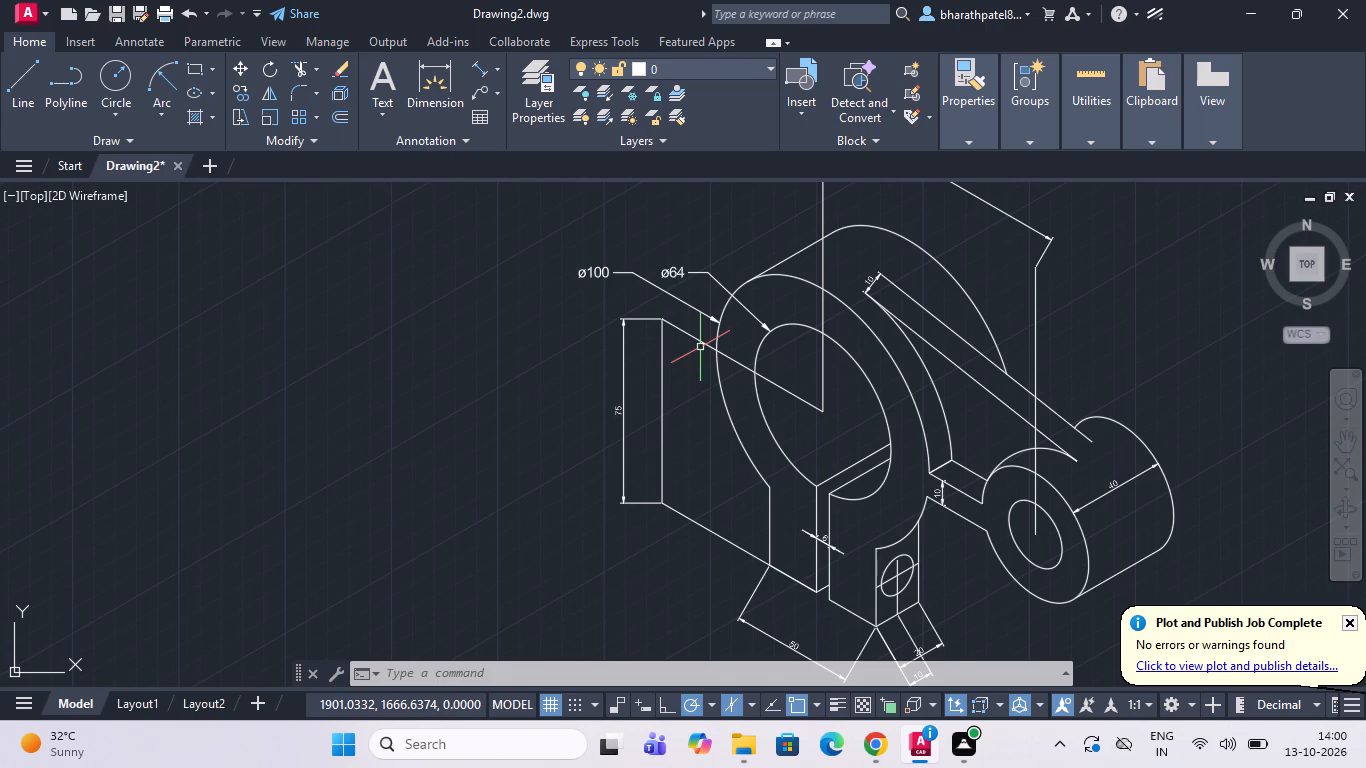
{"action": "scroll", "coordinate": [700, 347], "scroll_direction": "down", "scroll_amount": 1}
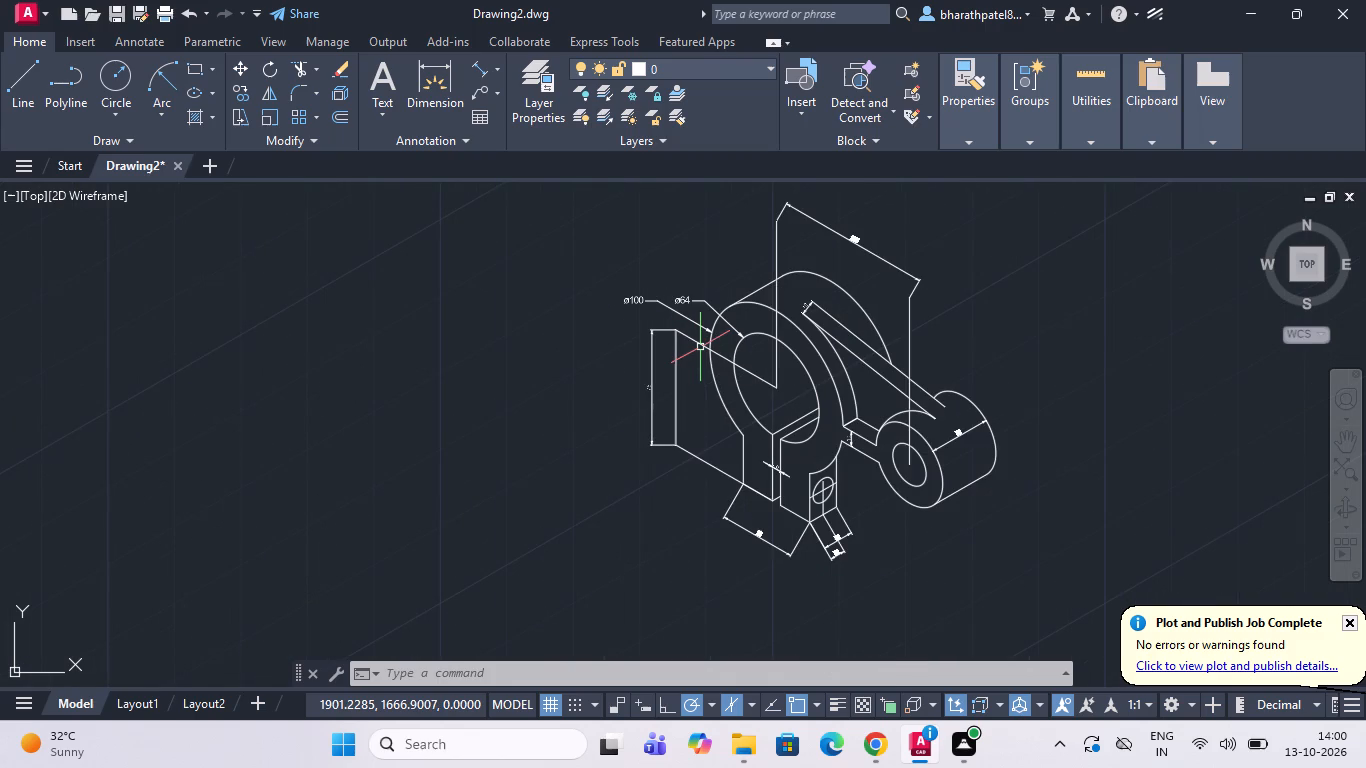
{"action": "scroll", "coordinate": [653, 401], "scroll_direction": "up", "scroll_amount": 3}
{"action": "scroll", "coordinate": [653, 401], "scroll_direction": "down", "scroll_amount": 4}
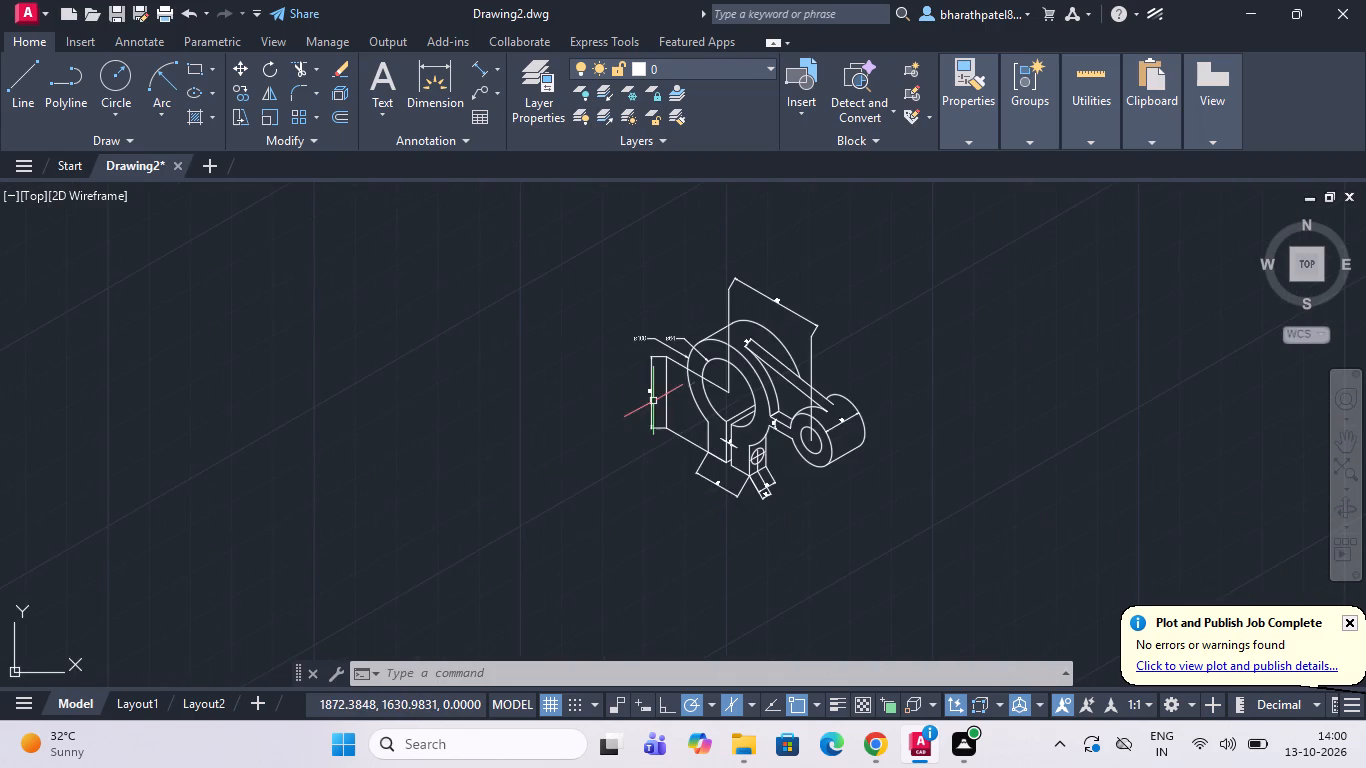
{"action": "scroll", "coordinate": [716, 415], "scroll_direction": "up", "scroll_amount": 3}
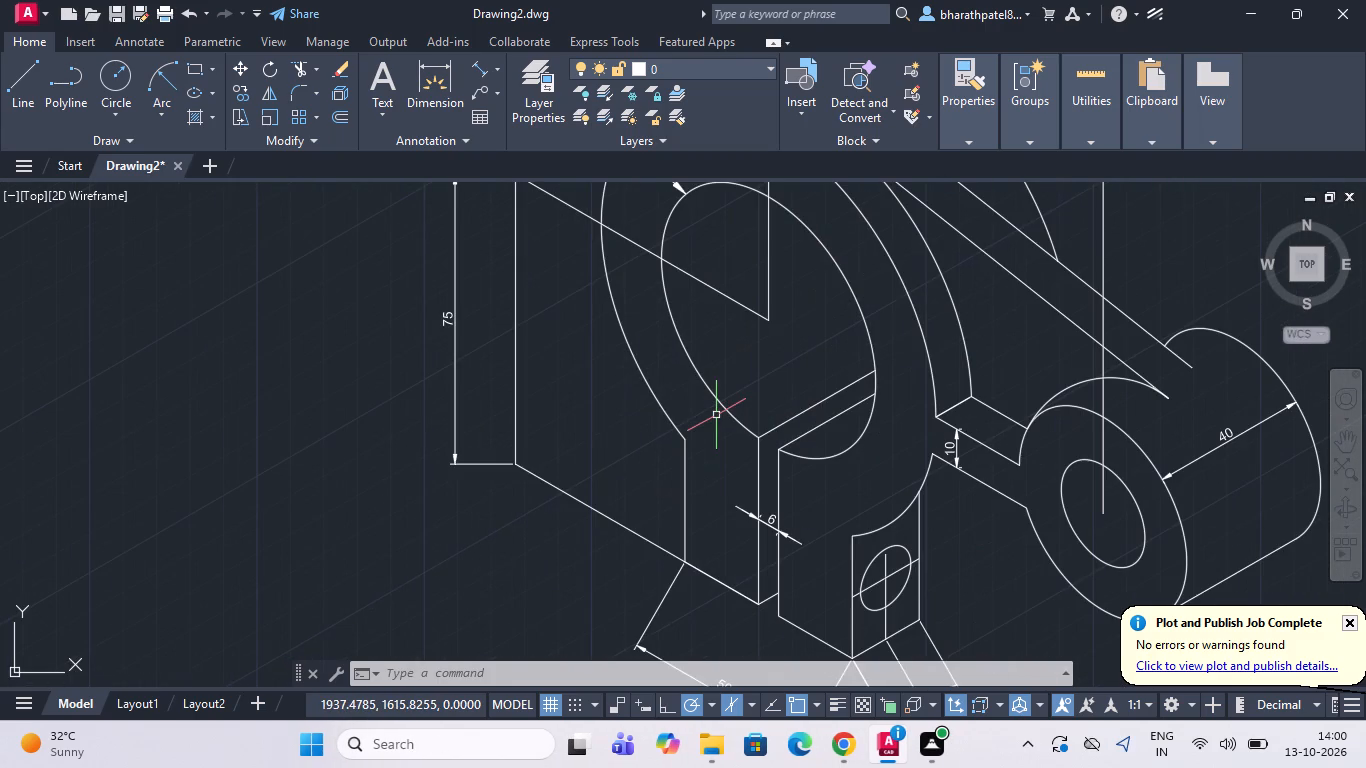
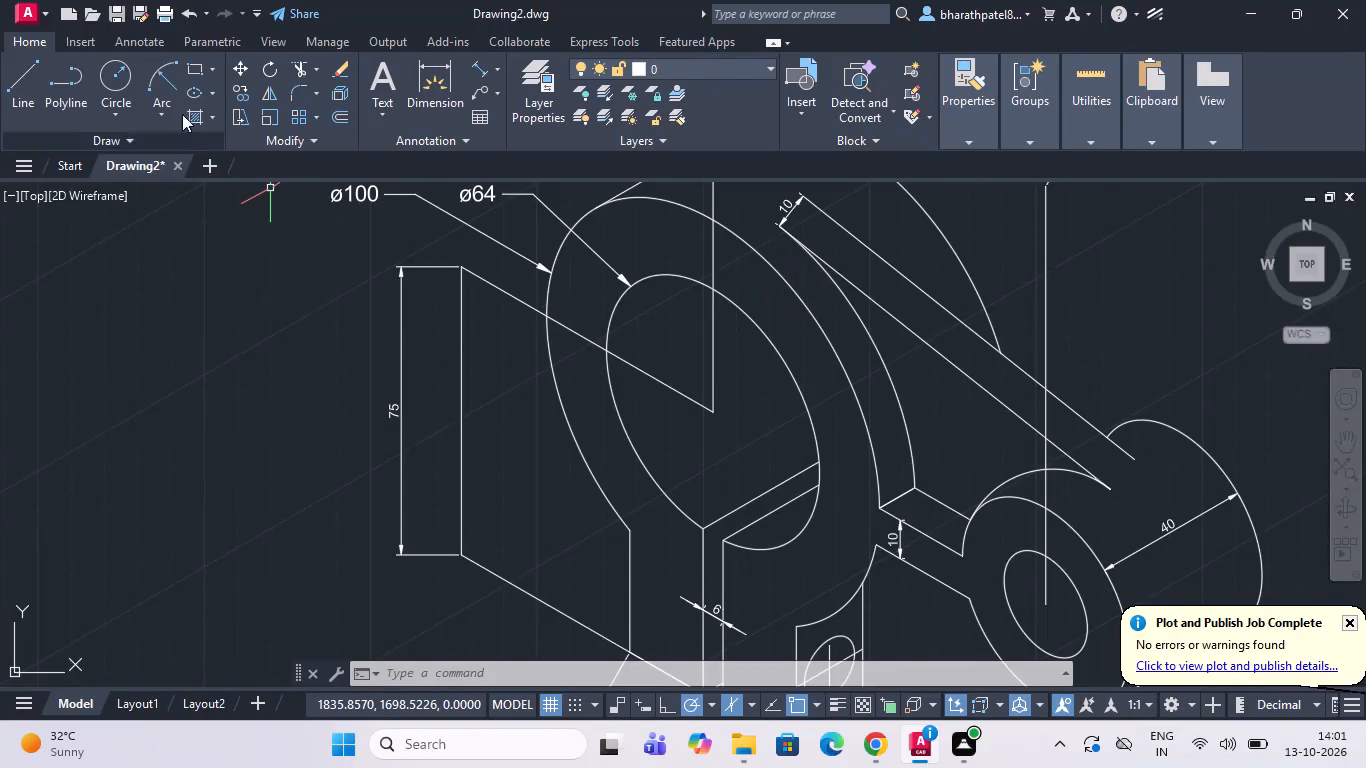
Draw a 20-unit construction line from the centre of the ø64 bore ellipse along the 30° isometric direction.
{"action": "left_click", "coordinate": [10, 81]}
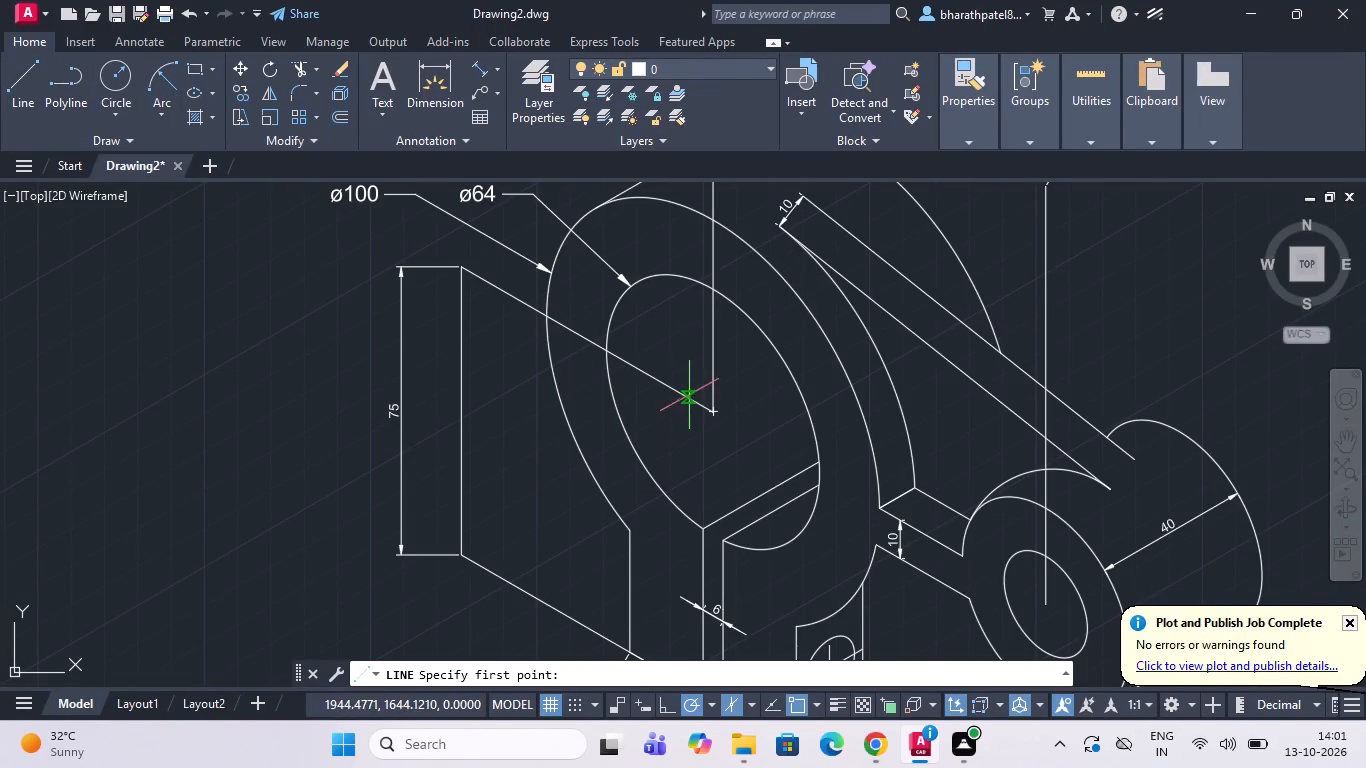
{"action": "left_click", "coordinate": [711, 407]}
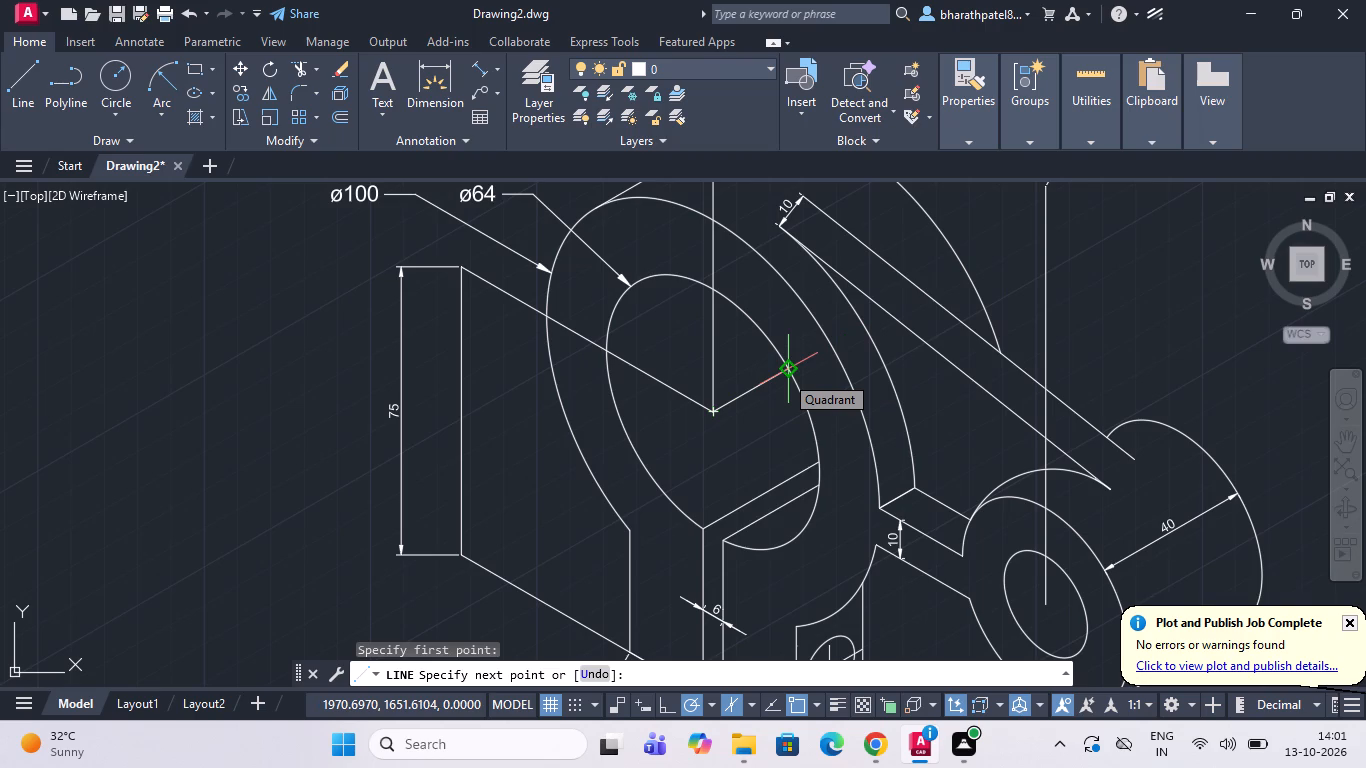
{"action": "type", "text": "20"}
{"action": "key", "text": "Return"}
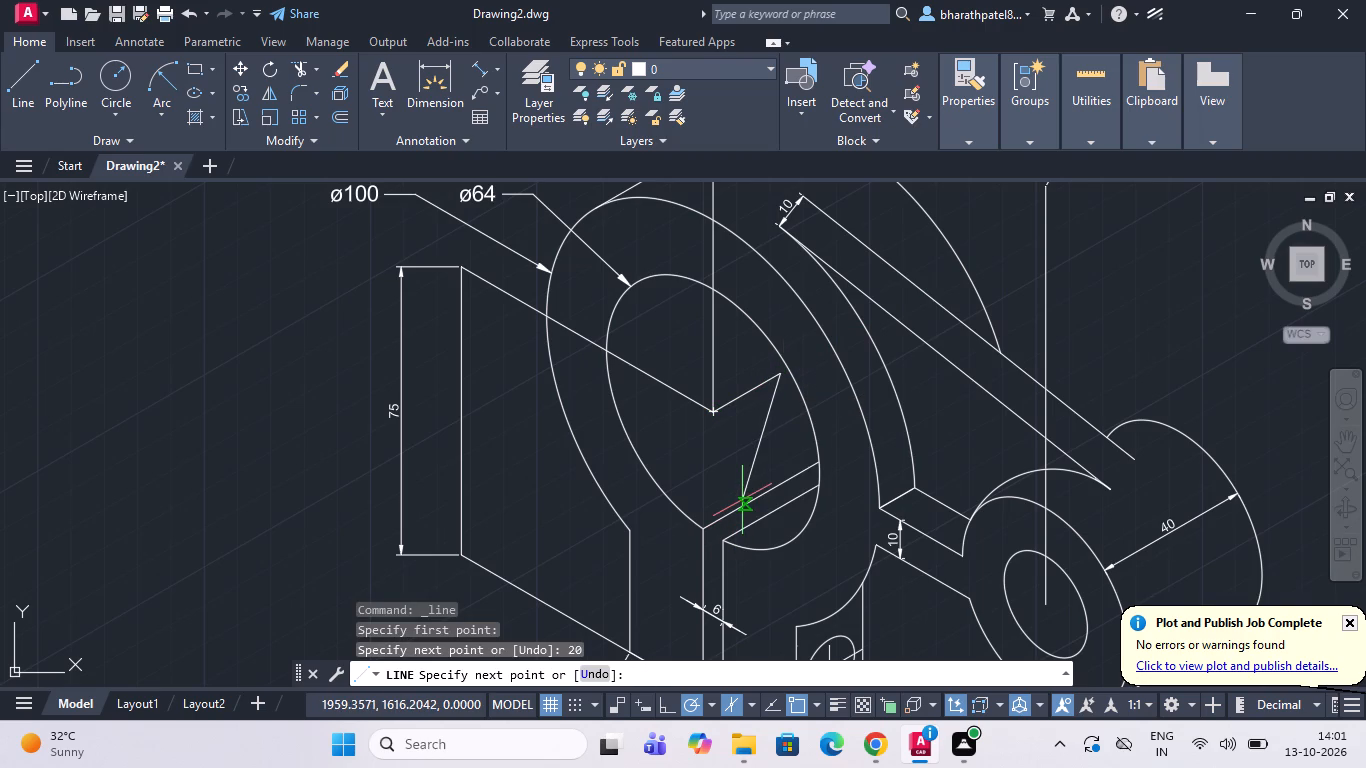
{"action": "key", "text": "Escape"}
Copy the ø64 bore ellipse from its centre to the far end of the 20-unit construction line.
{"action": "left_click", "coordinate": [767, 337]}
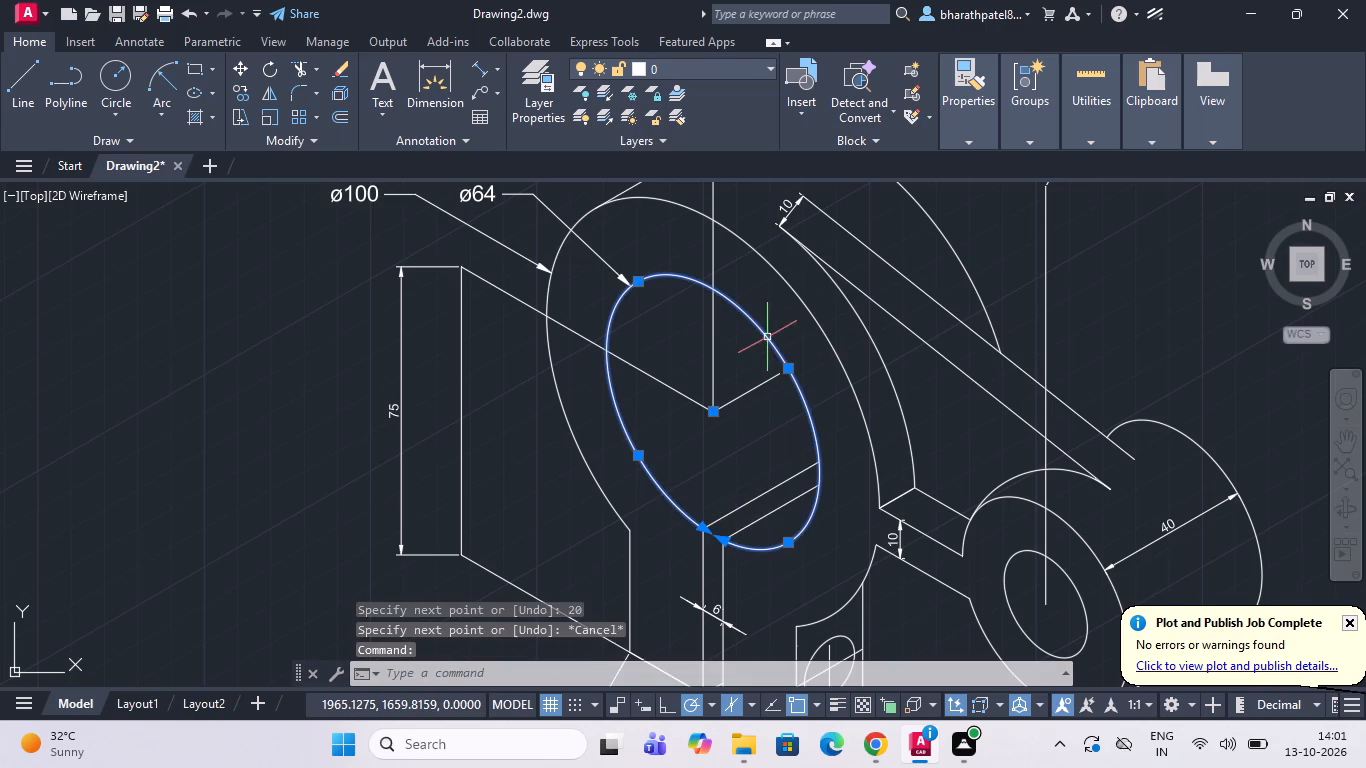
{"action": "left_click", "coordinate": [232, 86]}
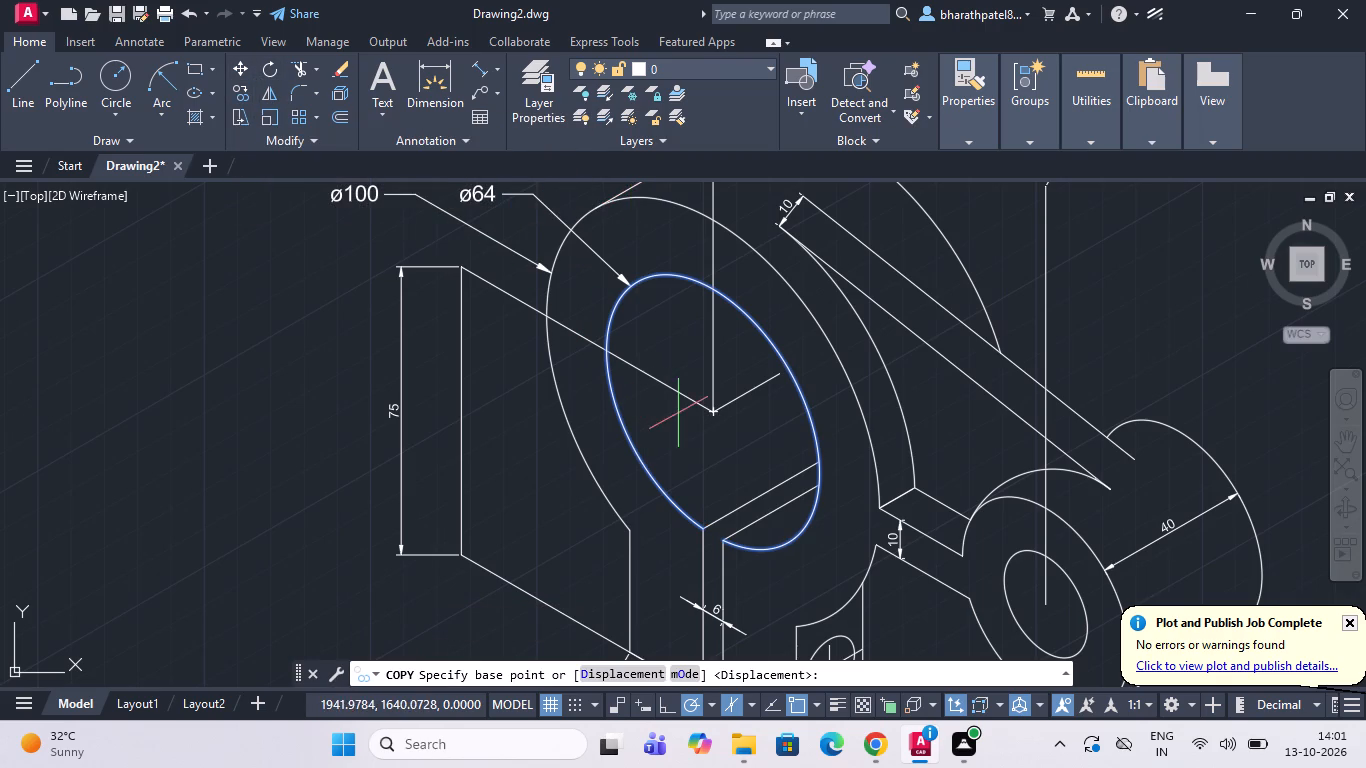
{"action": "left_click", "coordinate": [709, 413]}
{"action": "scroll", "coordinate": [787, 375], "scroll_direction": "up", "scroll_amount": 2}
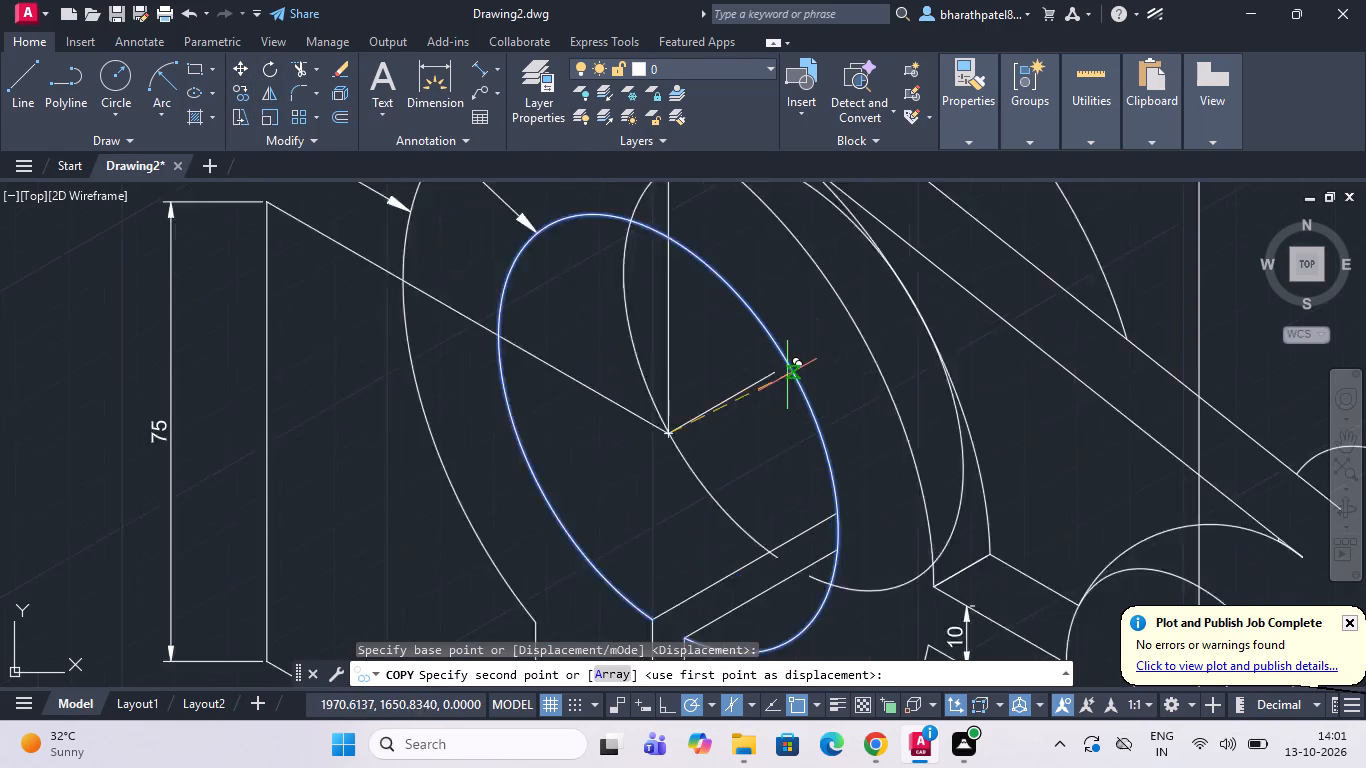
{"action": "scroll", "coordinate": [787, 375], "scroll_direction": "up", "scroll_amount": 1}
{"action": "left_click", "coordinate": [759, 368]}
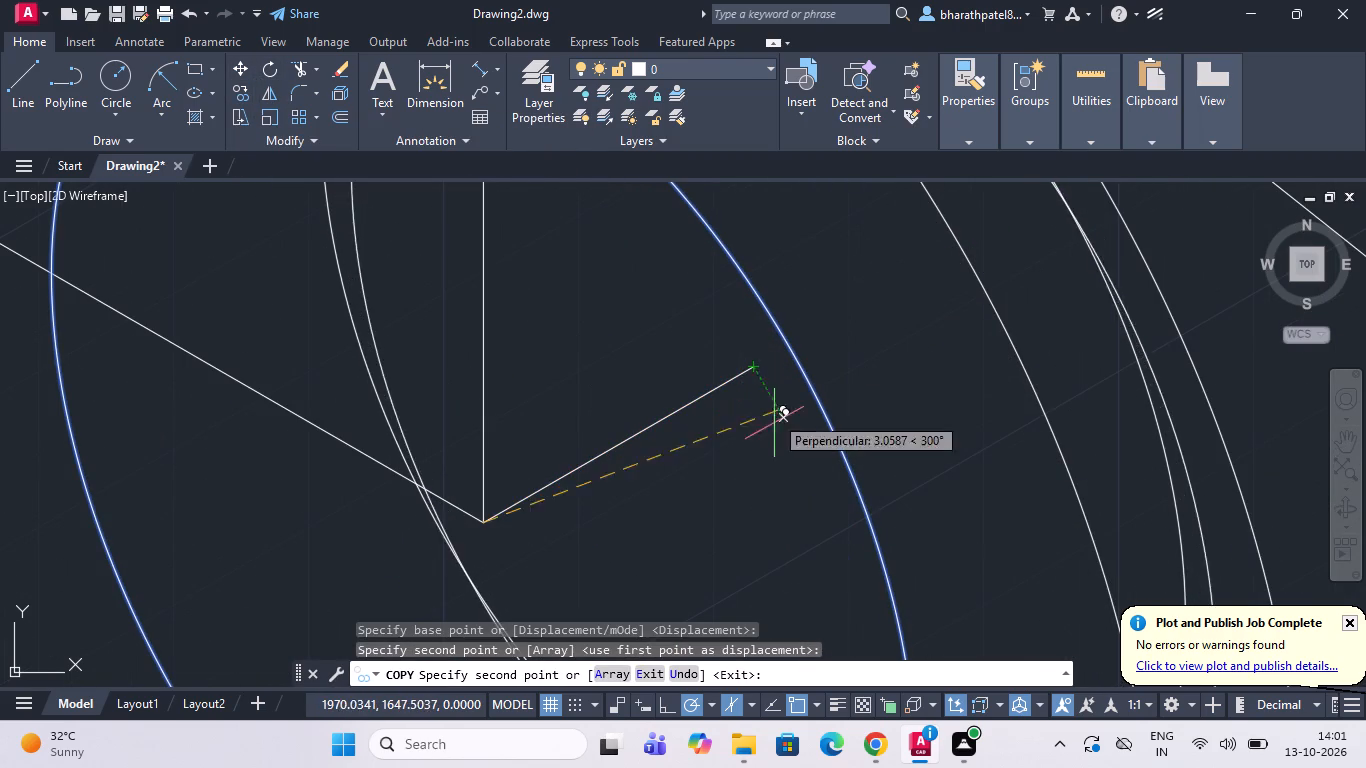
{"action": "key", "text": "Escape"}
Trim the copied ellipse's upper and lower portions lying just outside the ø64 bore outline.
{"action": "scroll", "coordinate": [682, 435], "scroll_direction": "down", "scroll_amount": 3}
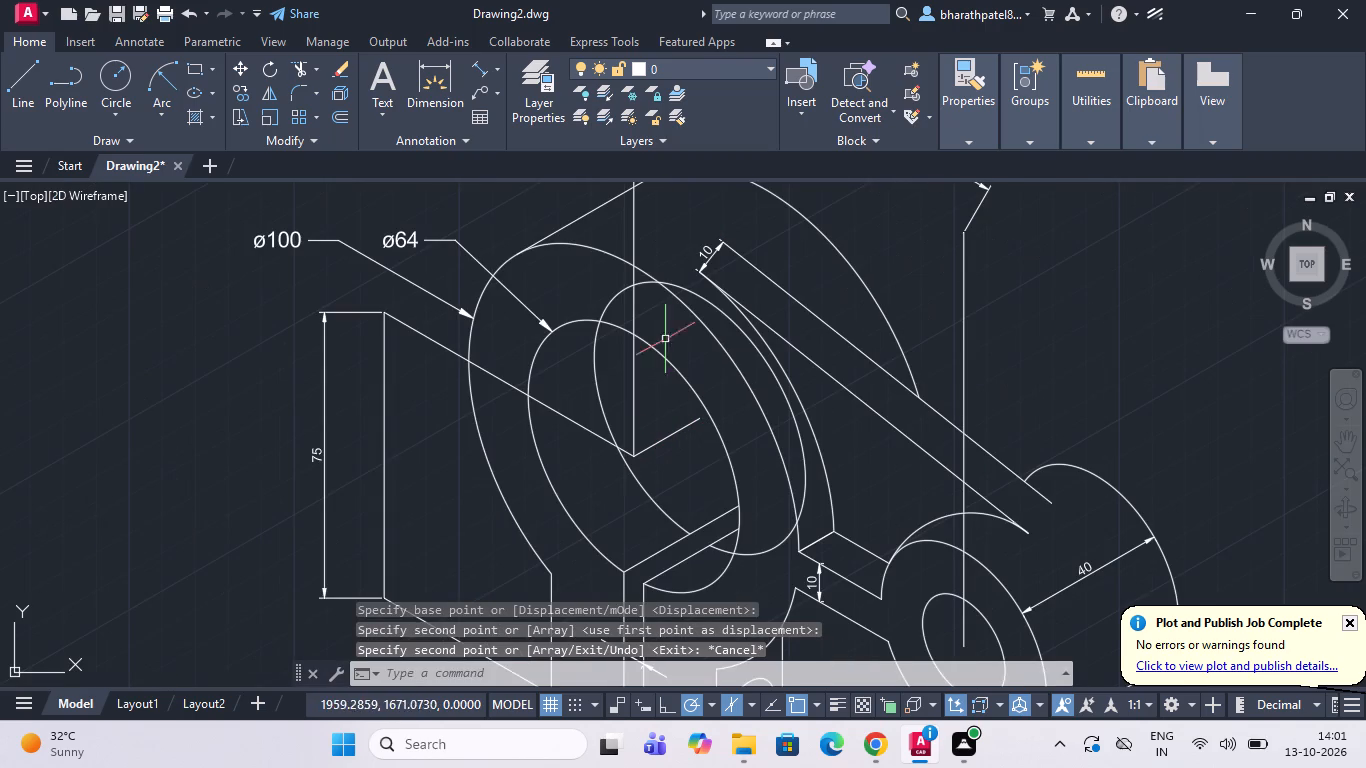
{"action": "left_click", "coordinate": [296, 64]}
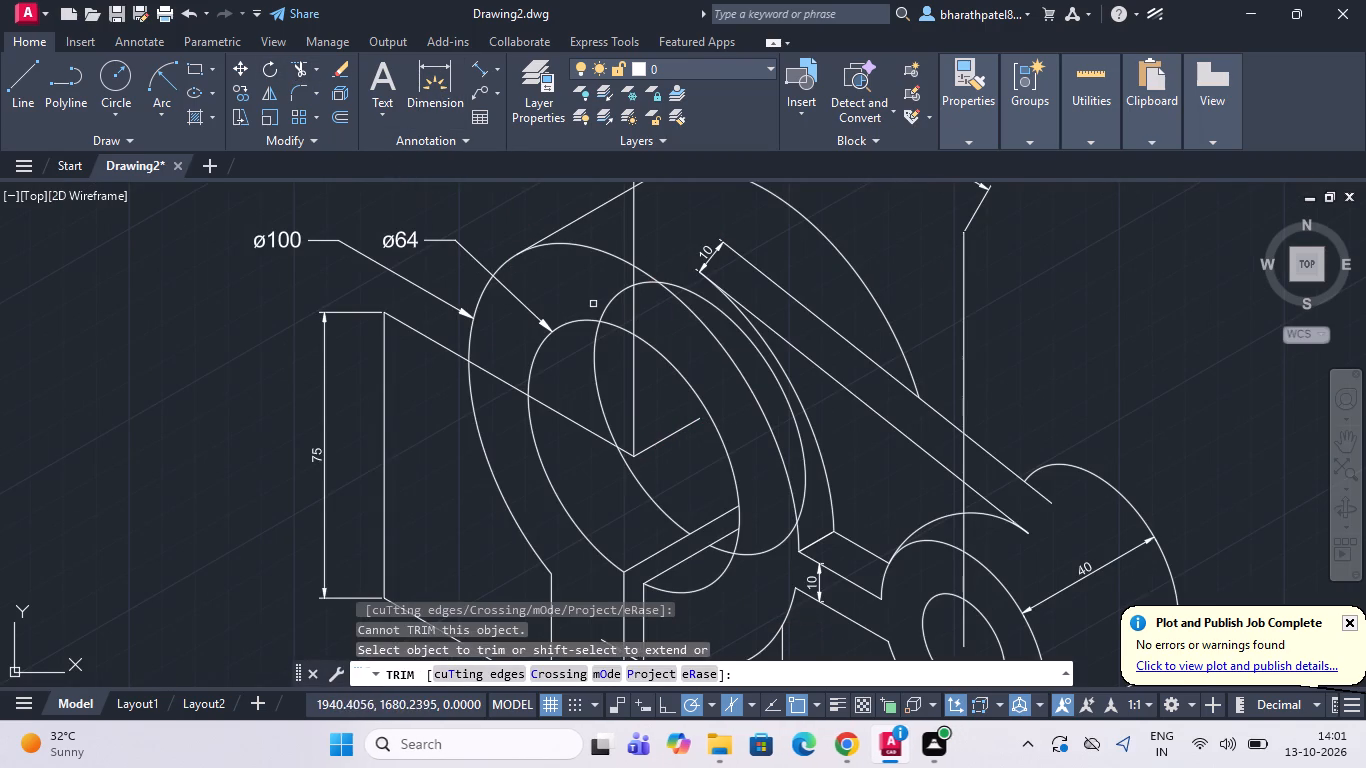
{"action": "left_click", "coordinate": [602, 308]}
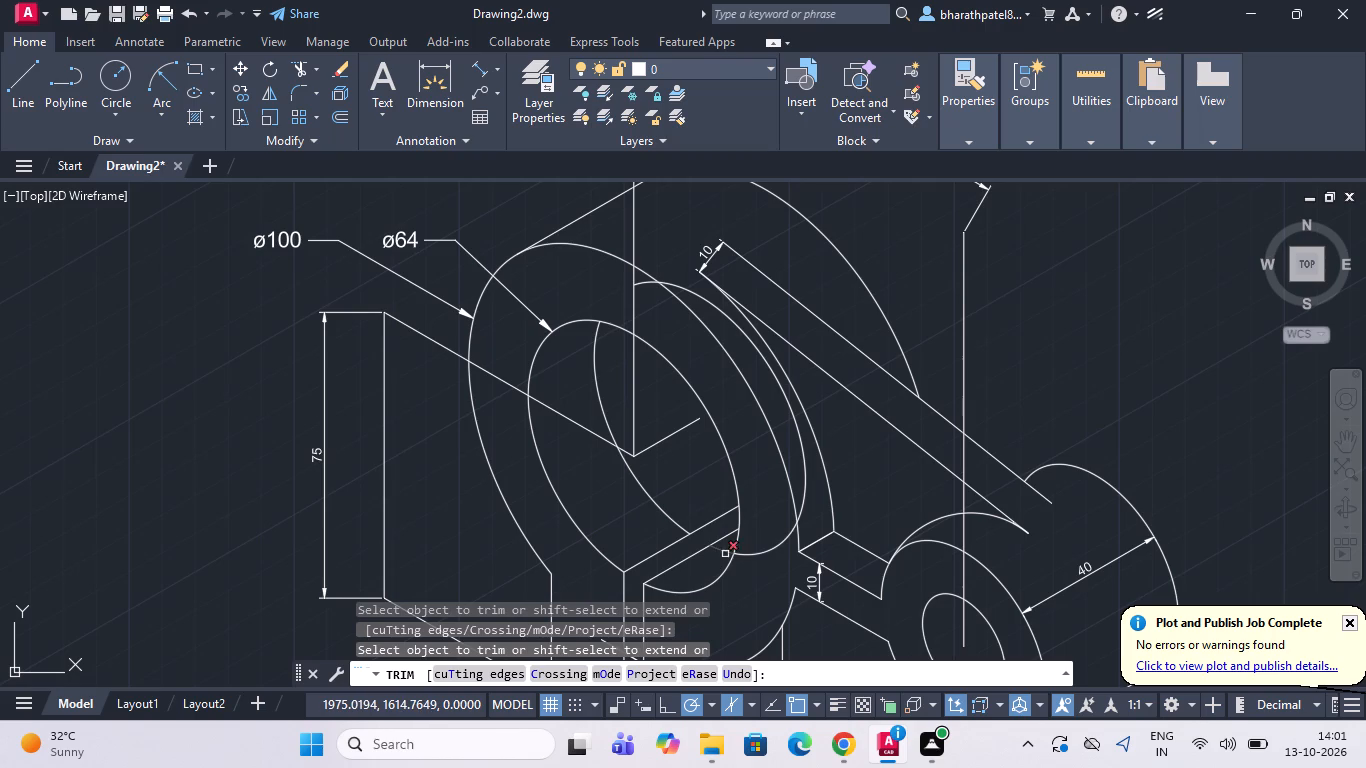
{"action": "left_click", "coordinate": [748, 552]}
{"action": "key", "text": "Escape"}
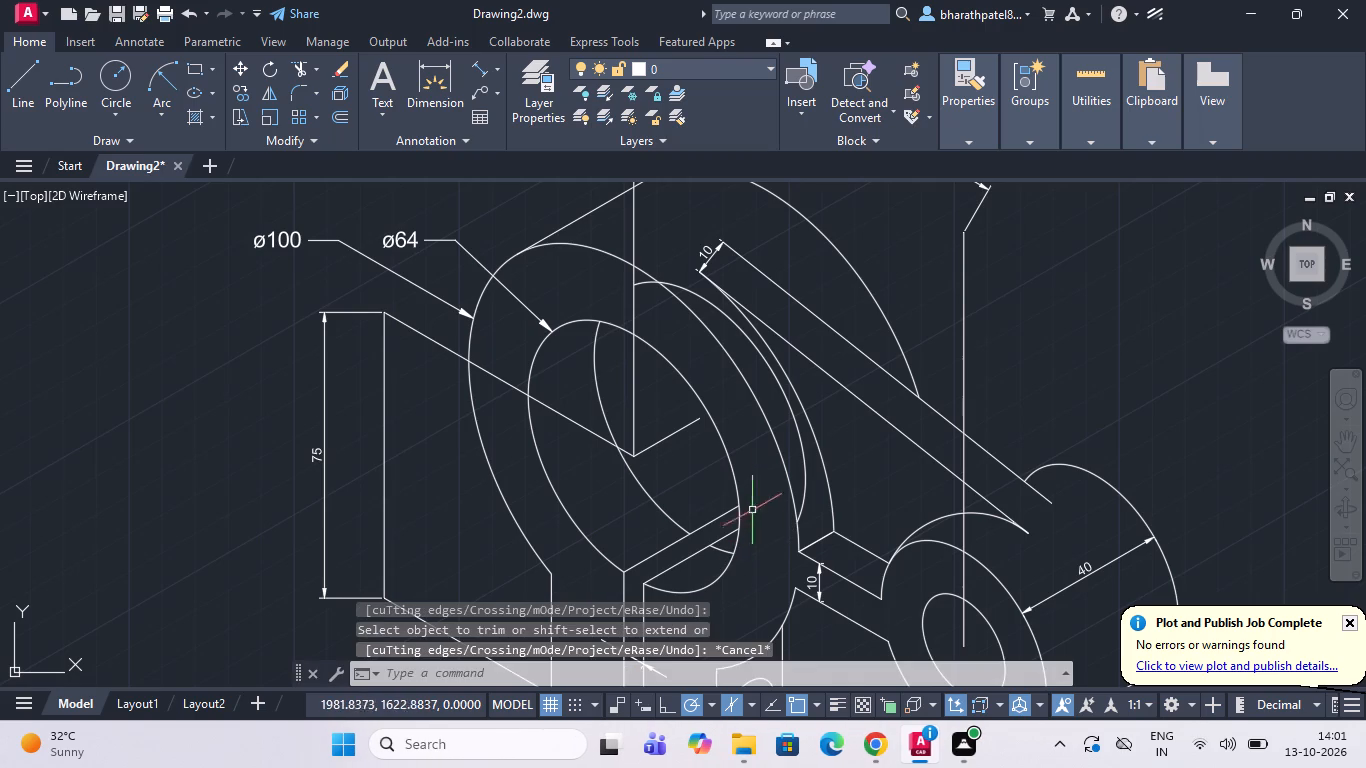
Erase the leftover copied arc outside the bore and the short construction line at the bore centre.
{"action": "left_click", "coordinate": [776, 378]}
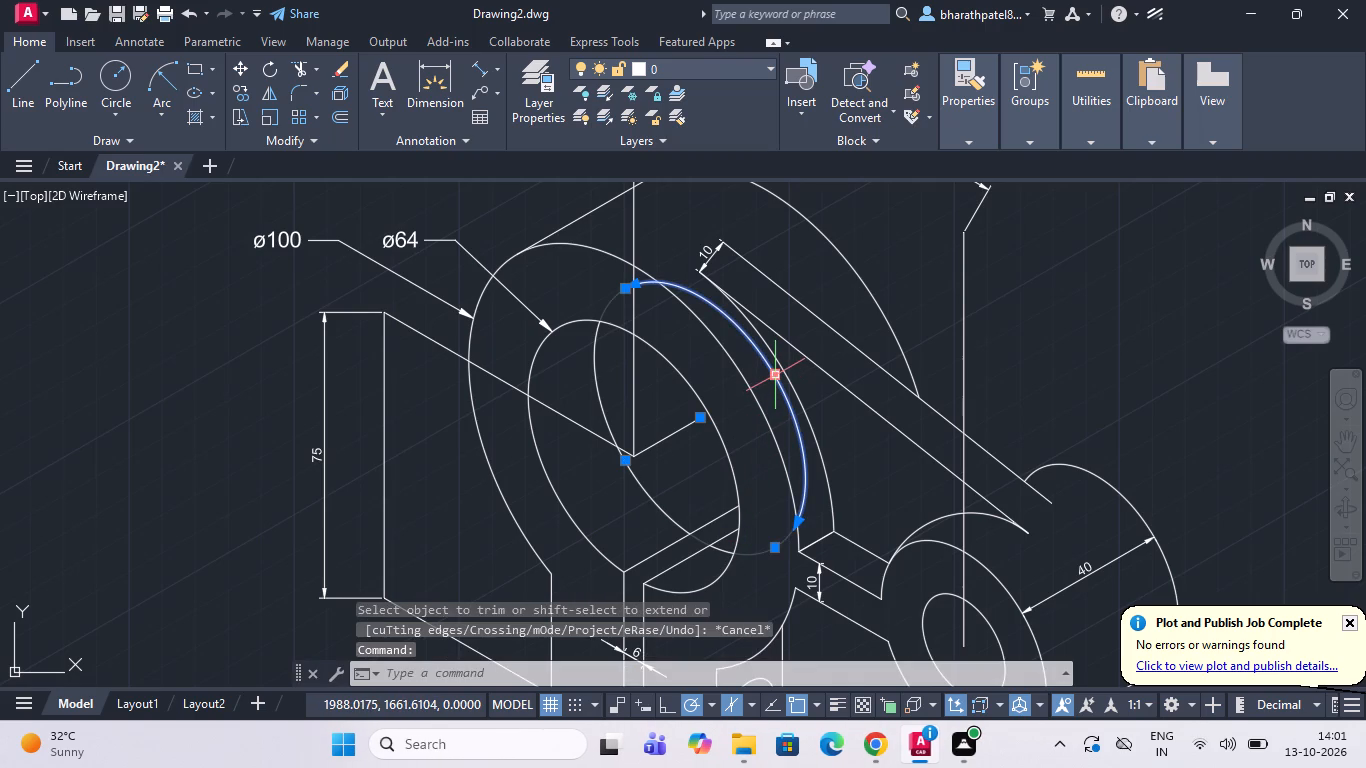
{"action": "key", "text": "Delete"}
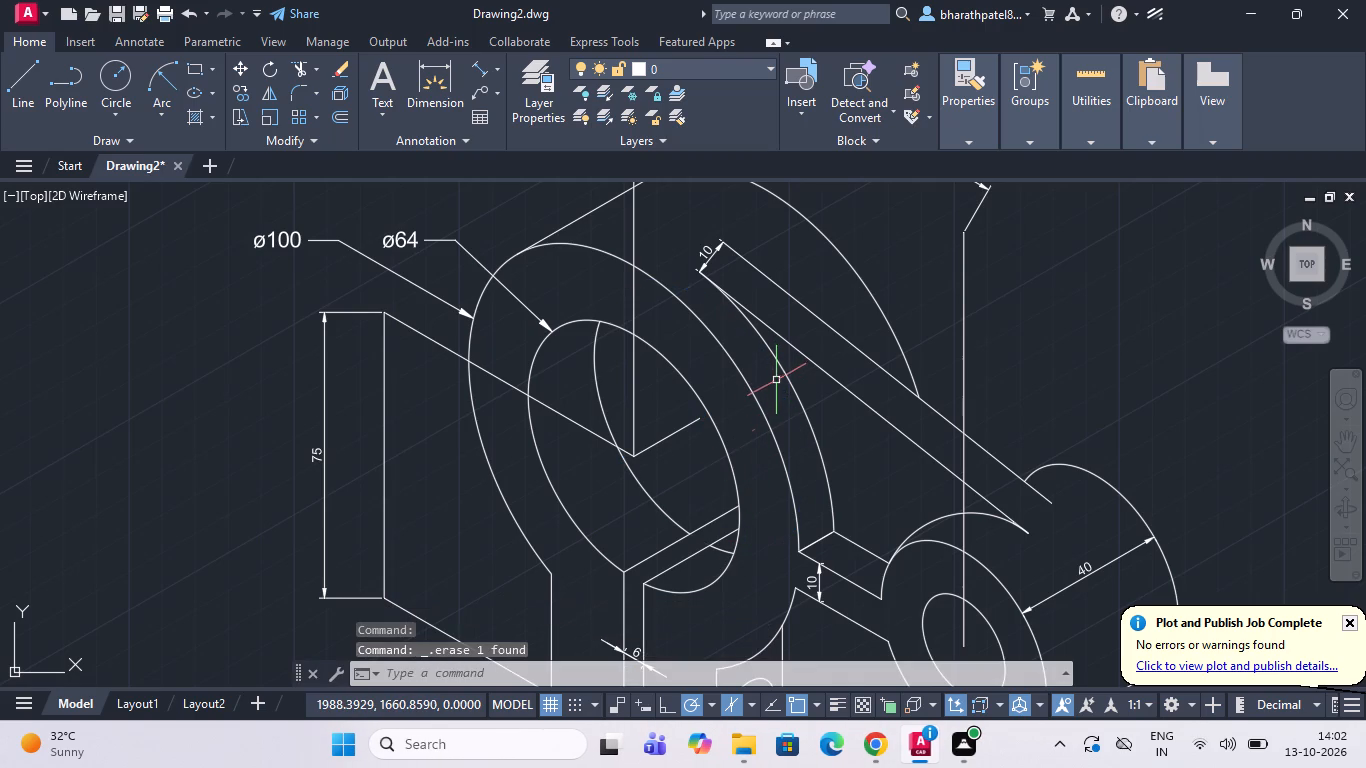
{"action": "left_click", "coordinate": [669, 434]}
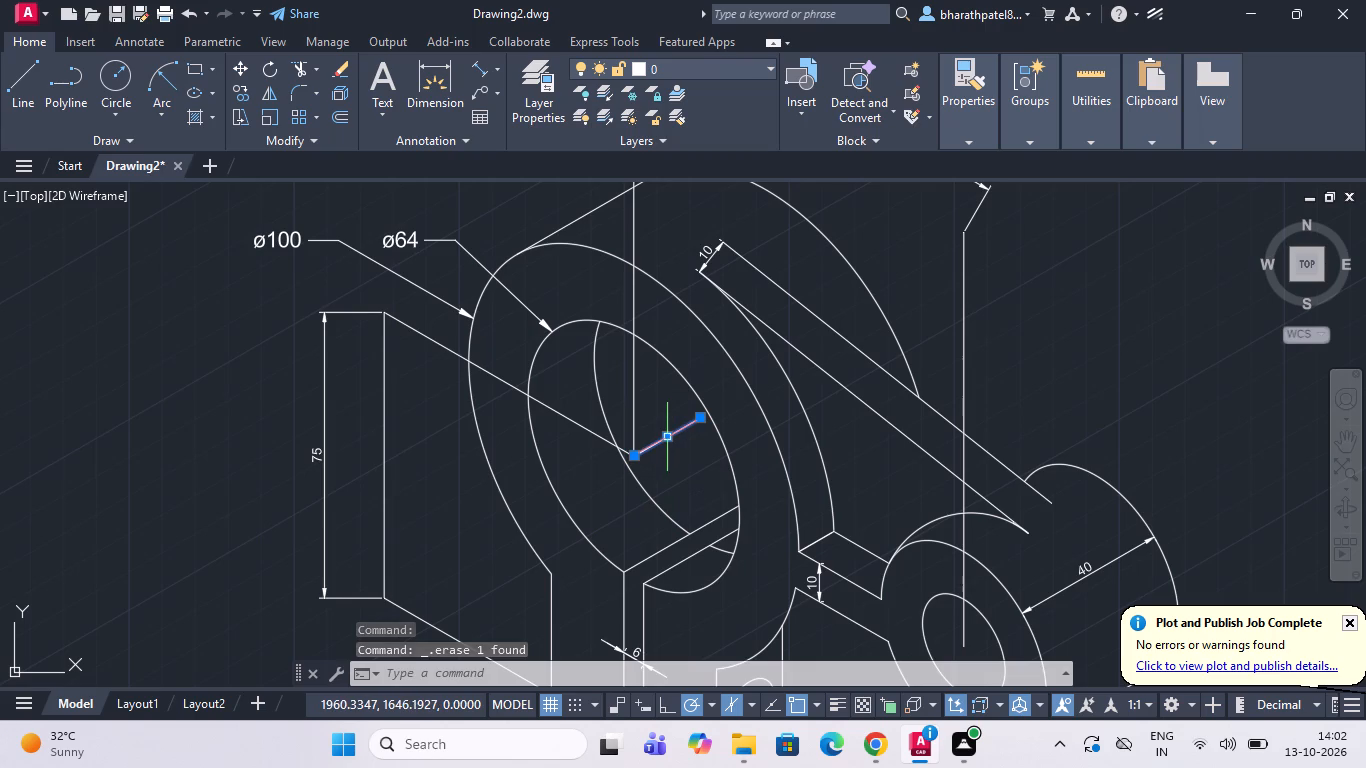
{"action": "key", "text": "Delete"}
Erase the 50 dimension below the base of the split clamp.
{"action": "scroll", "coordinate": [669, 433], "scroll_direction": "down", "scroll_amount": 2}
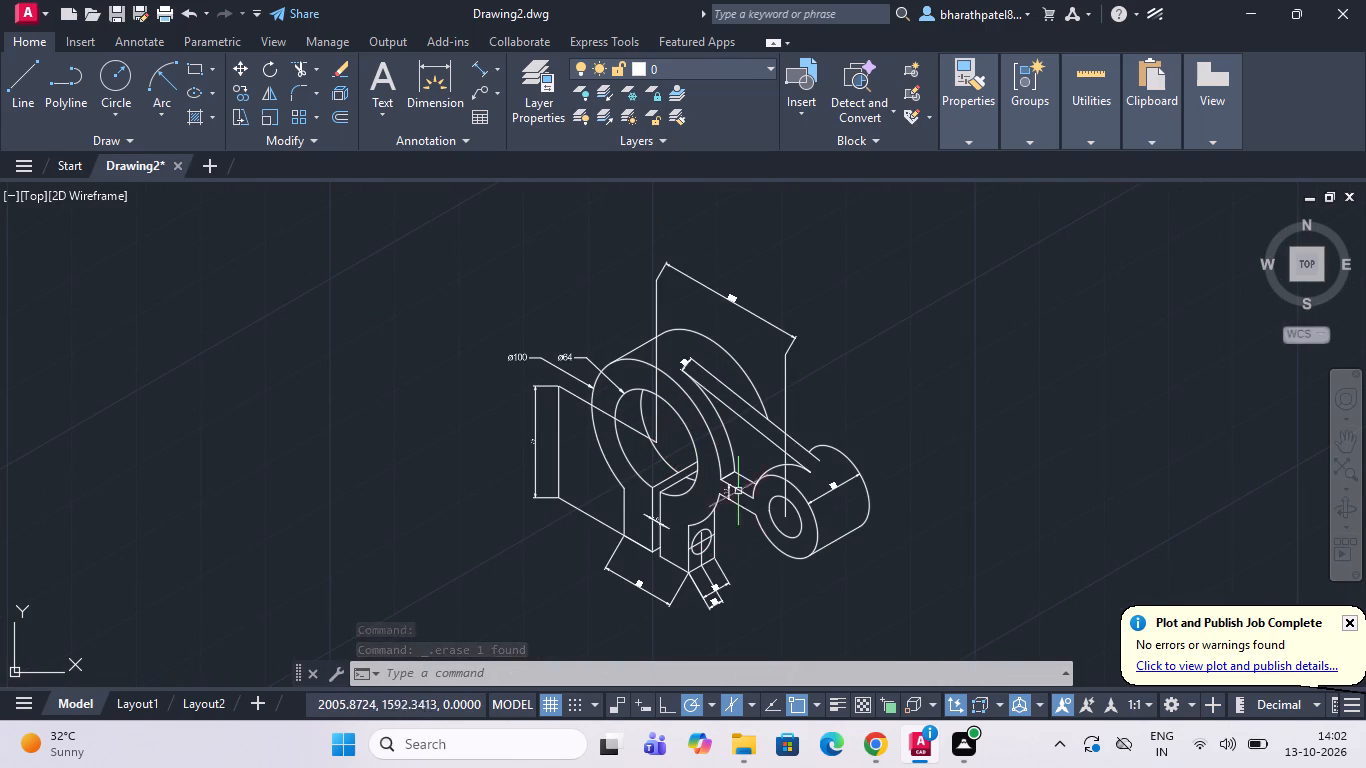
{"action": "scroll", "coordinate": [738, 468], "scroll_direction": "down", "scroll_amount": 1}
{"action": "scroll", "coordinate": [753, 612], "scroll_direction": "up", "scroll_amount": 1}
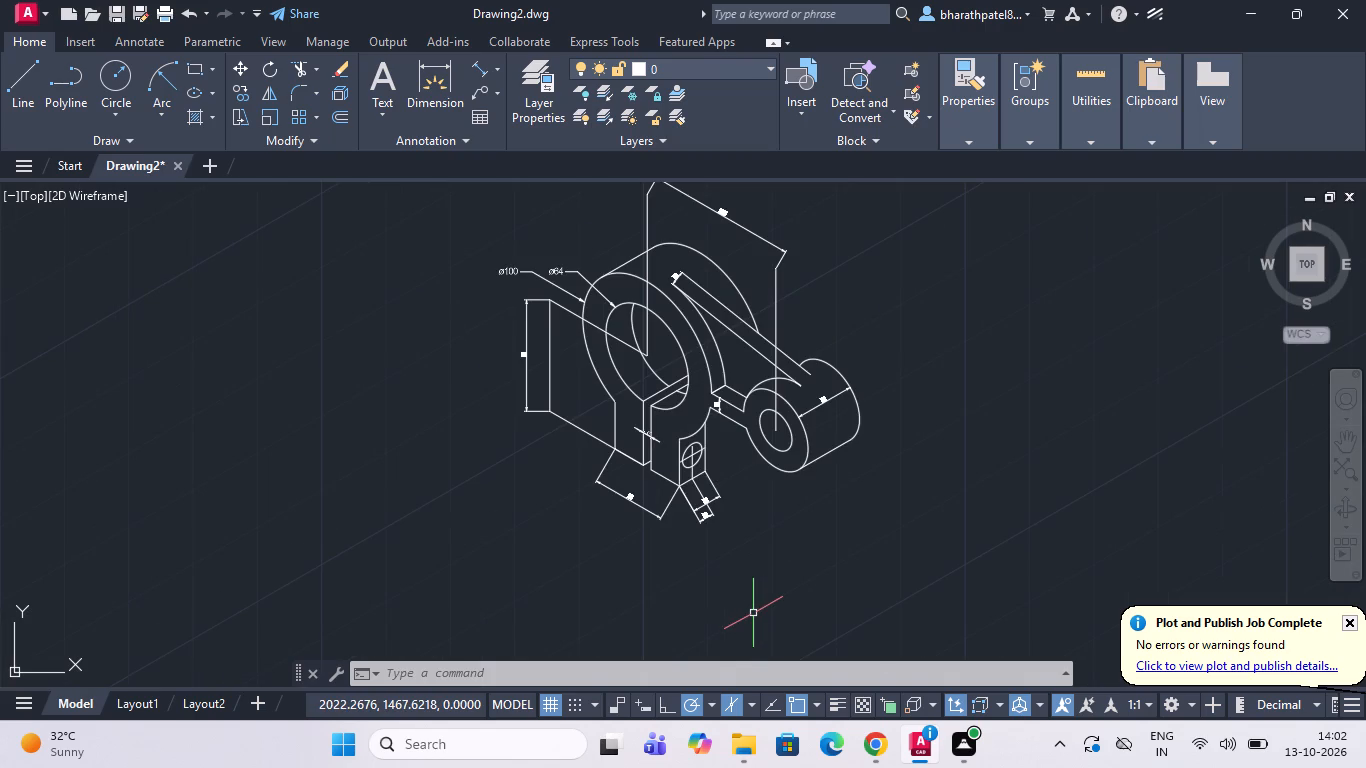
{"action": "scroll", "coordinate": [718, 558], "scroll_direction": "down", "scroll_amount": 1}
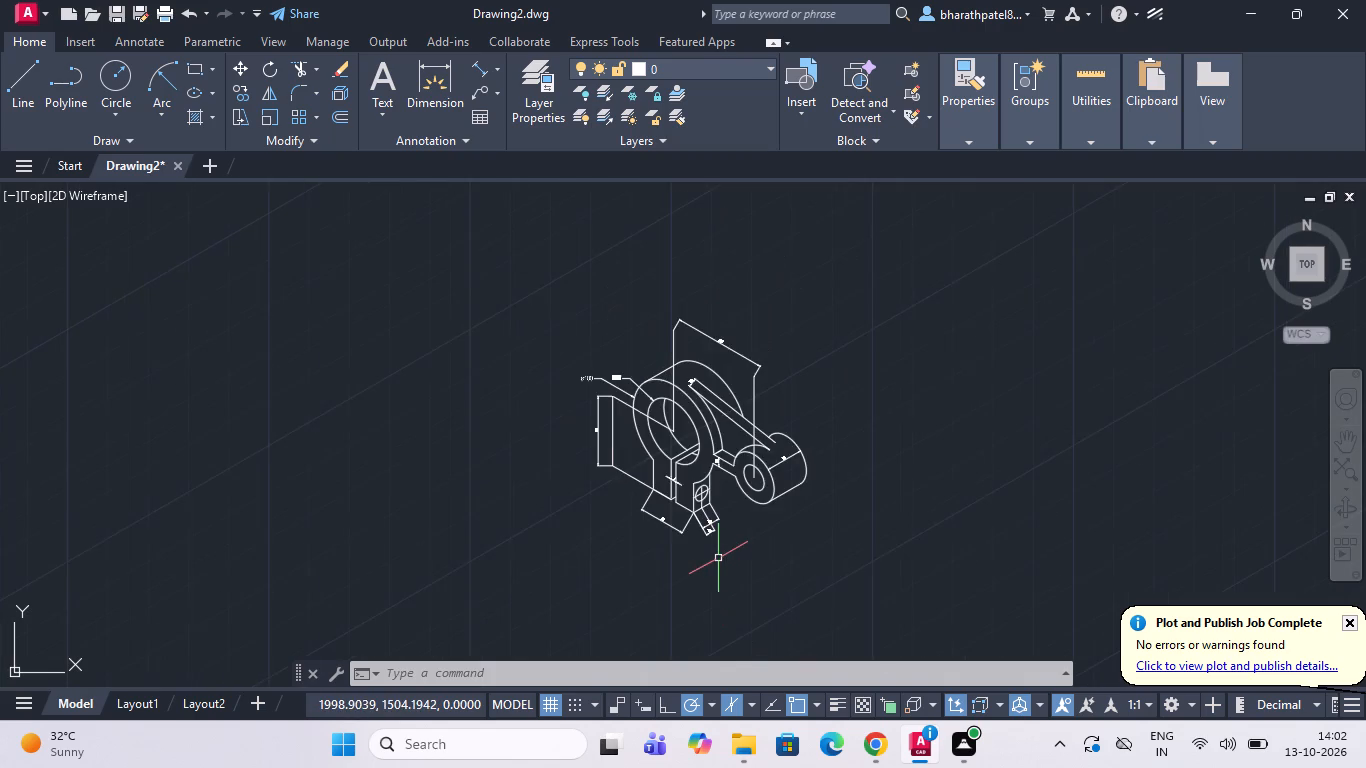
{"action": "scroll", "coordinate": [718, 558], "scroll_direction": "up", "scroll_amount": 2}
{"action": "scroll", "coordinate": [718, 558], "scroll_direction": "down", "scroll_amount": 2}
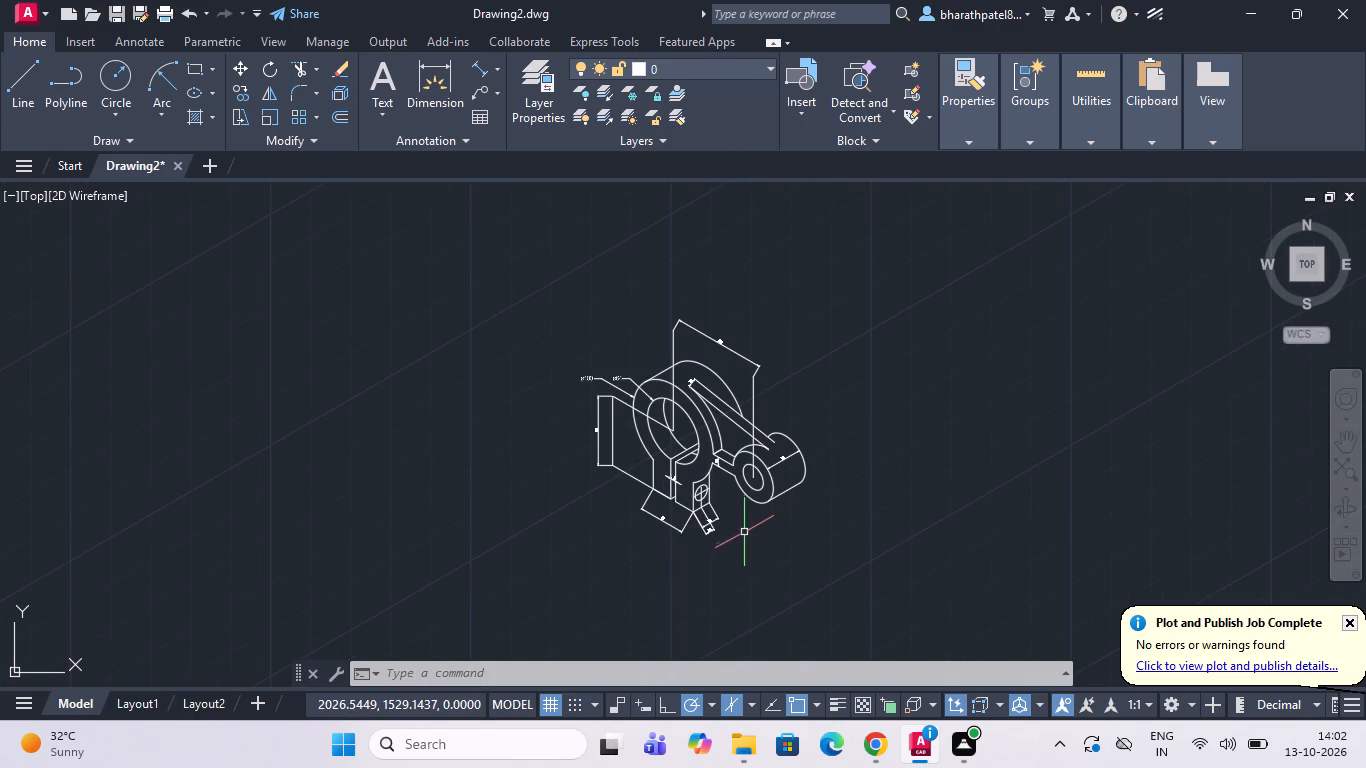
{"action": "scroll", "coordinate": [695, 493], "scroll_direction": "up", "scroll_amount": 2}
{"action": "scroll", "coordinate": [661, 626], "scroll_direction": "up", "scroll_amount": 2}
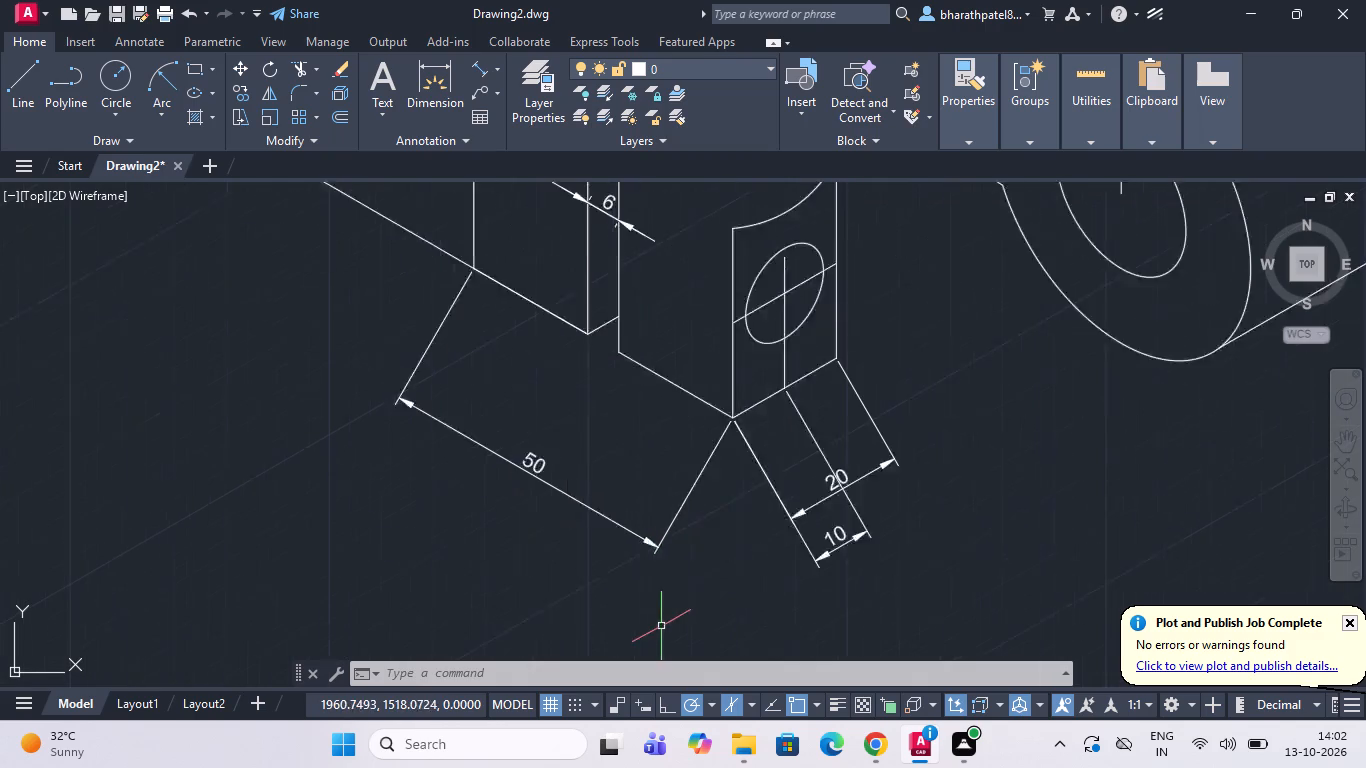
{"action": "scroll", "coordinate": [661, 626], "scroll_direction": "up", "scroll_amount": 1}
{"action": "left_click", "coordinate": [668, 478]}
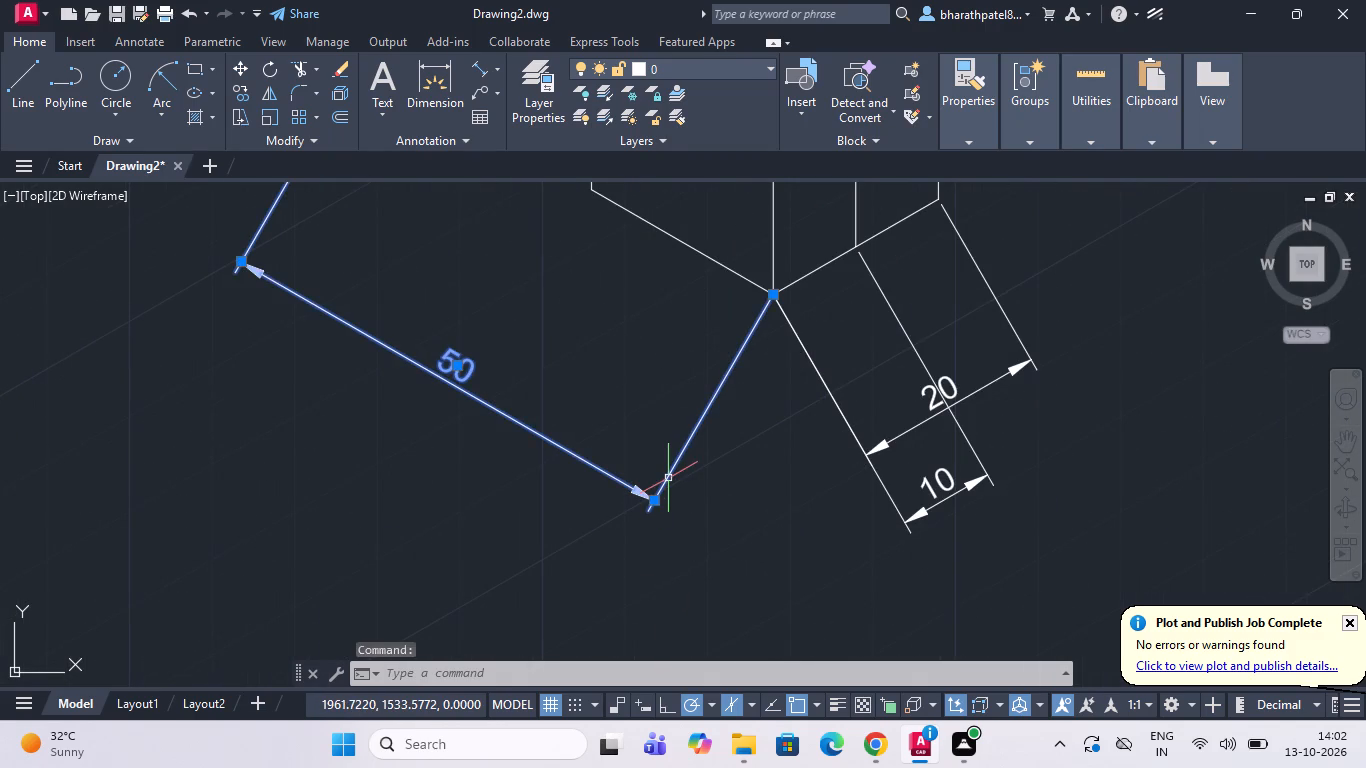
{"action": "key", "text": "Delete"}
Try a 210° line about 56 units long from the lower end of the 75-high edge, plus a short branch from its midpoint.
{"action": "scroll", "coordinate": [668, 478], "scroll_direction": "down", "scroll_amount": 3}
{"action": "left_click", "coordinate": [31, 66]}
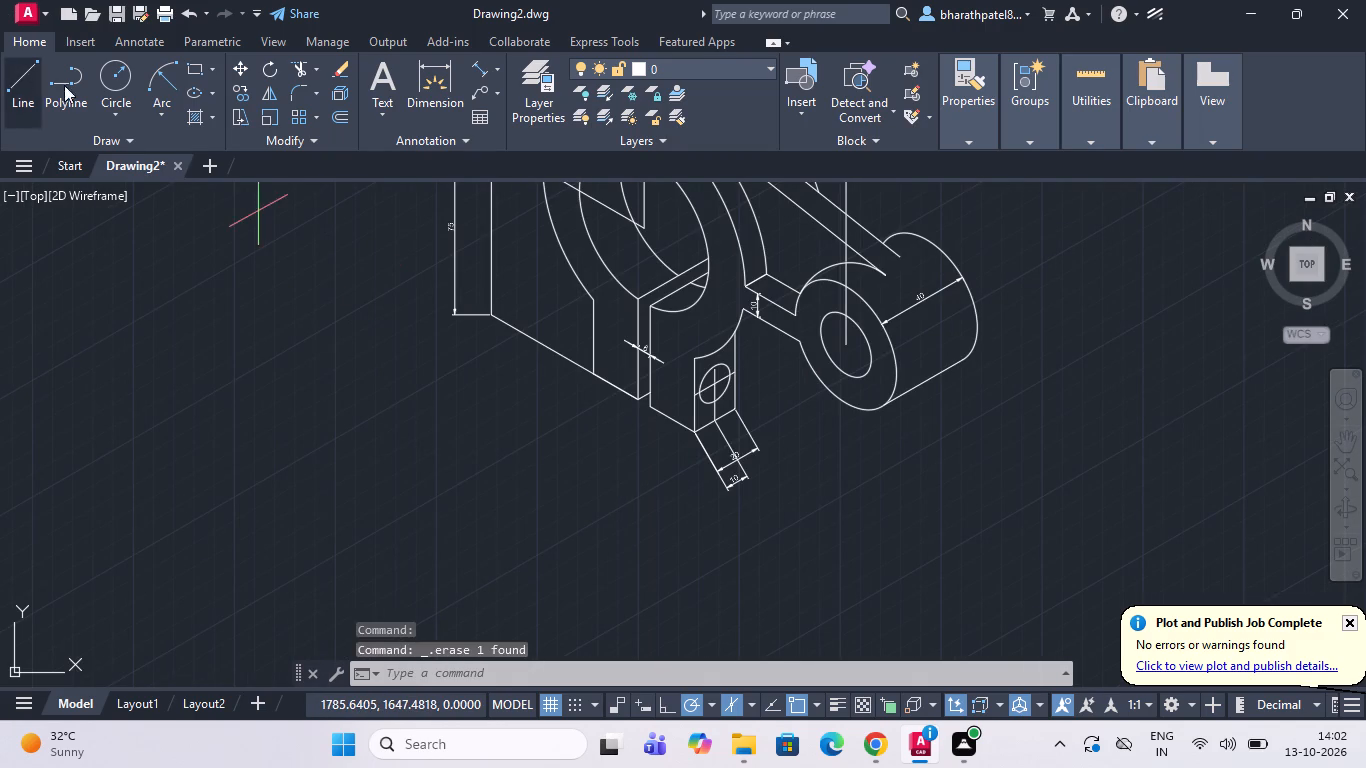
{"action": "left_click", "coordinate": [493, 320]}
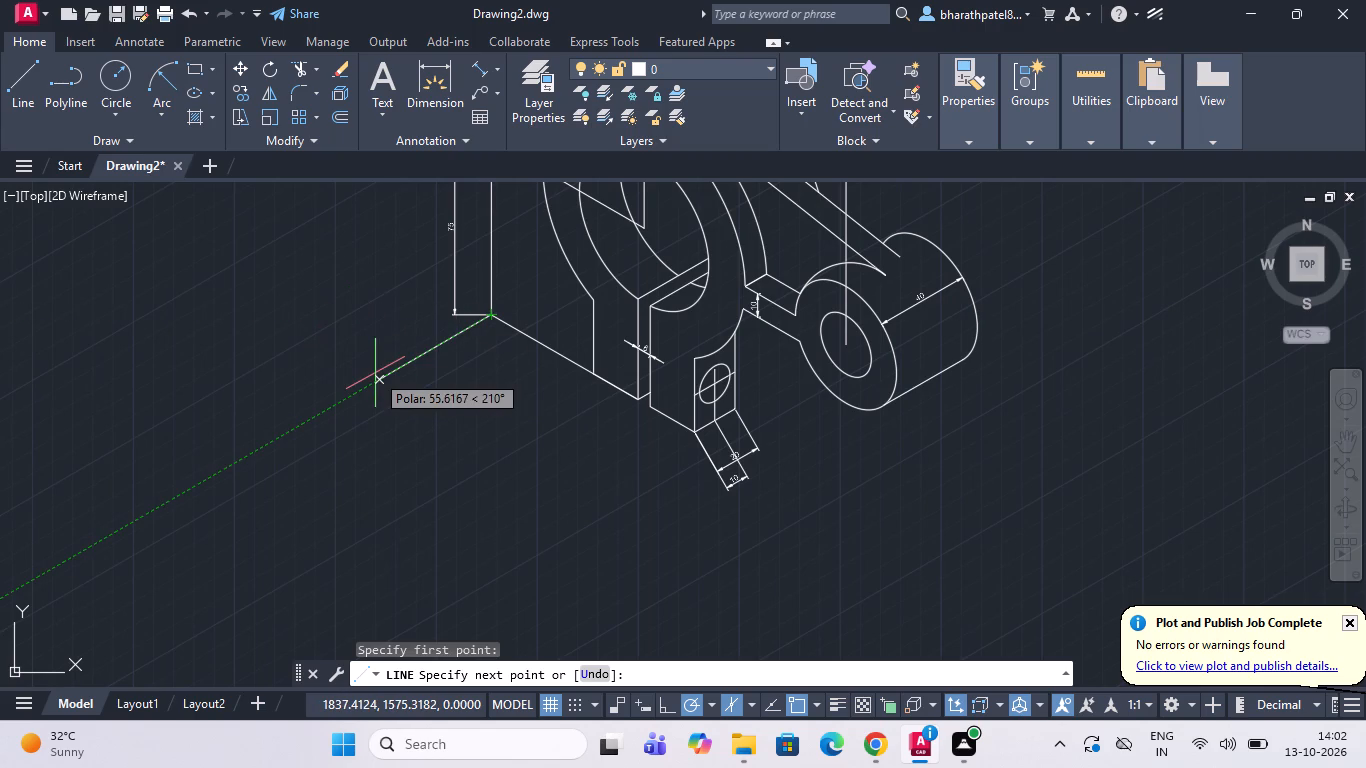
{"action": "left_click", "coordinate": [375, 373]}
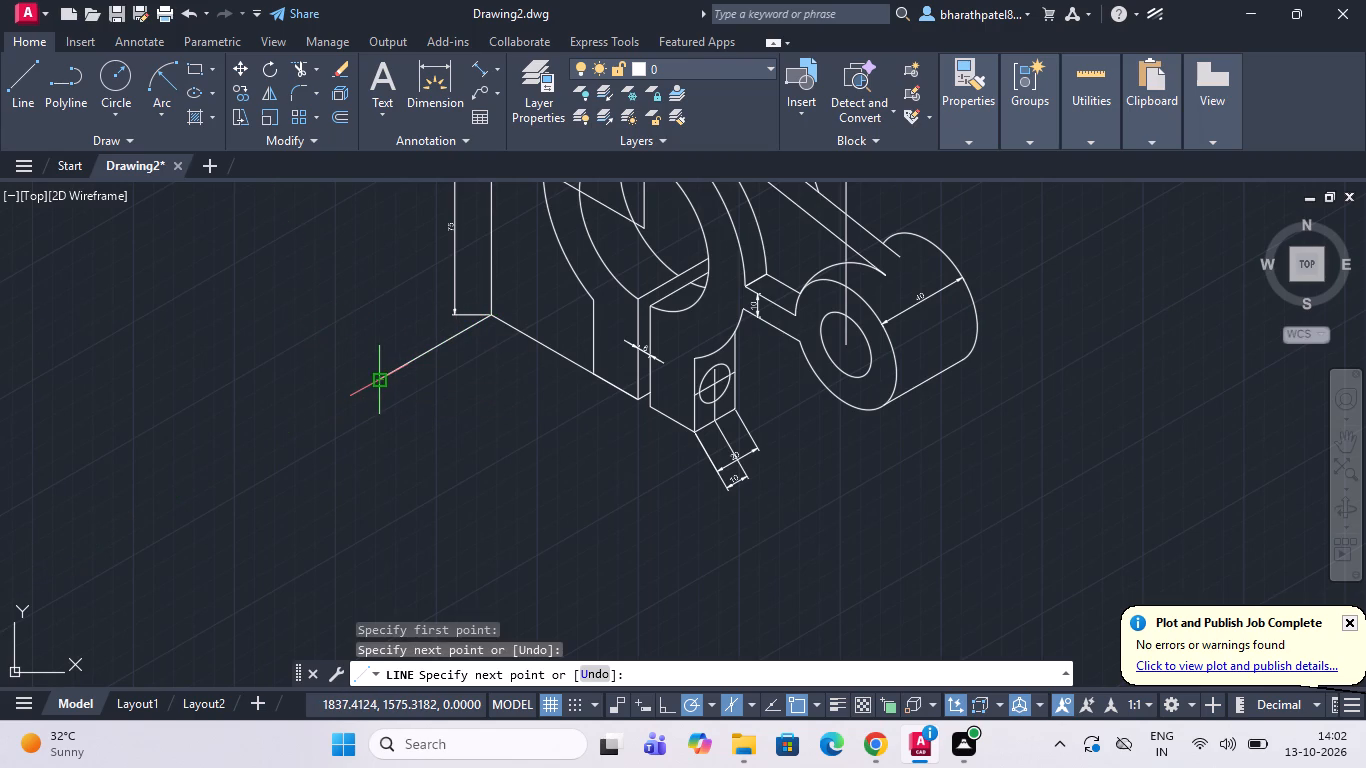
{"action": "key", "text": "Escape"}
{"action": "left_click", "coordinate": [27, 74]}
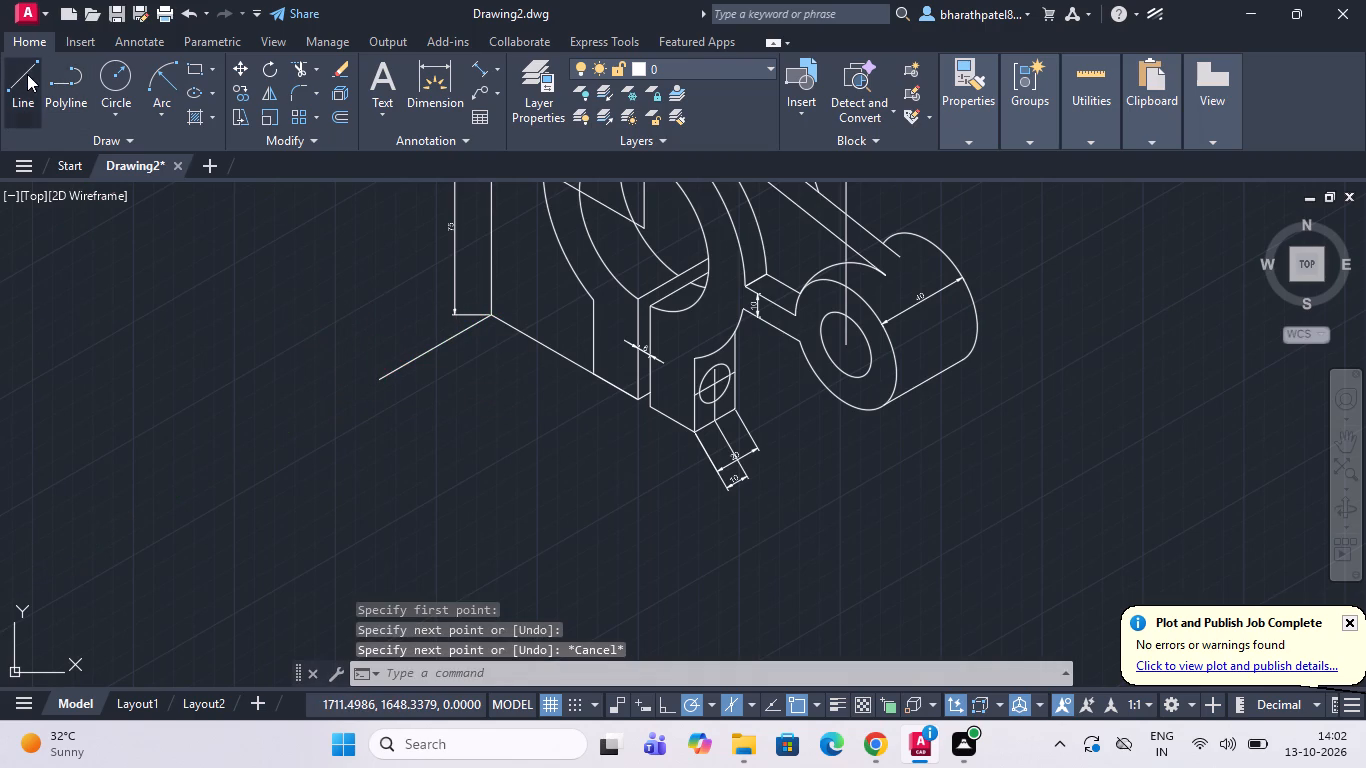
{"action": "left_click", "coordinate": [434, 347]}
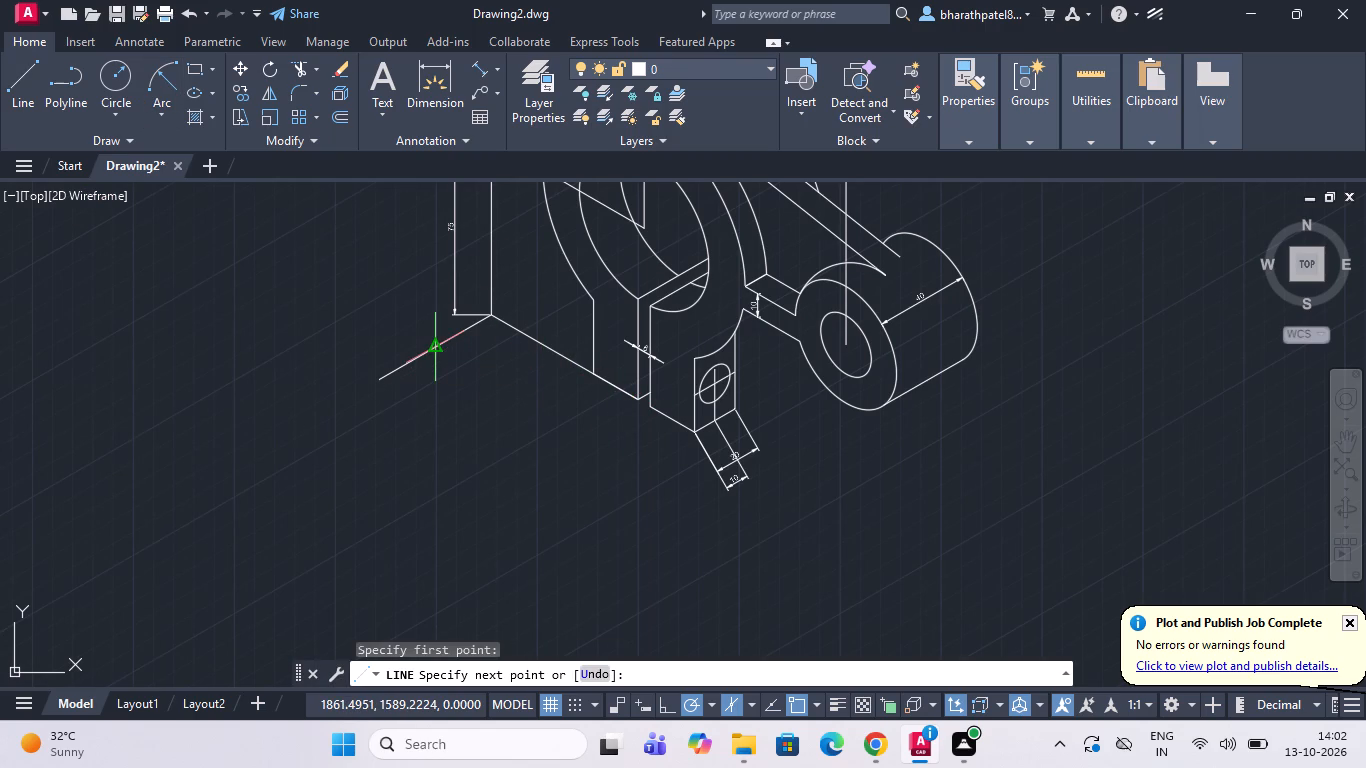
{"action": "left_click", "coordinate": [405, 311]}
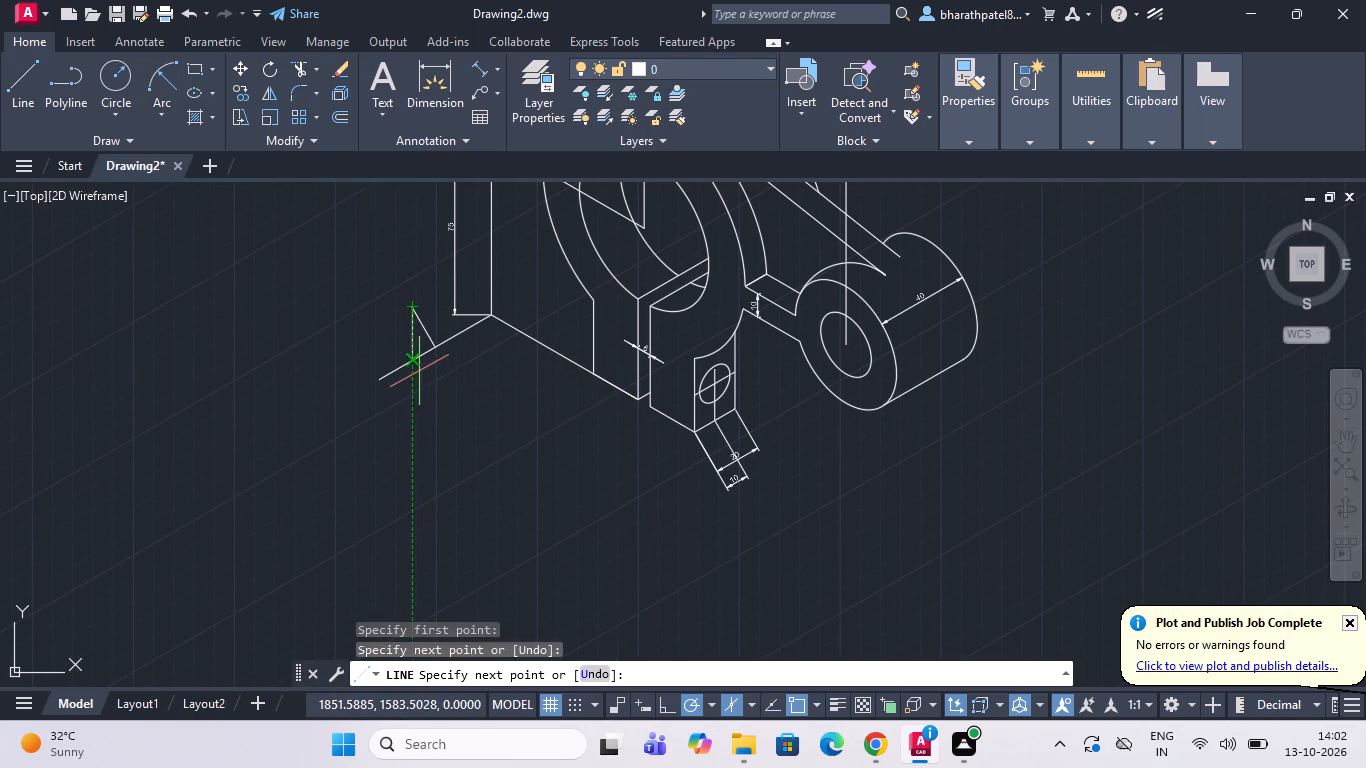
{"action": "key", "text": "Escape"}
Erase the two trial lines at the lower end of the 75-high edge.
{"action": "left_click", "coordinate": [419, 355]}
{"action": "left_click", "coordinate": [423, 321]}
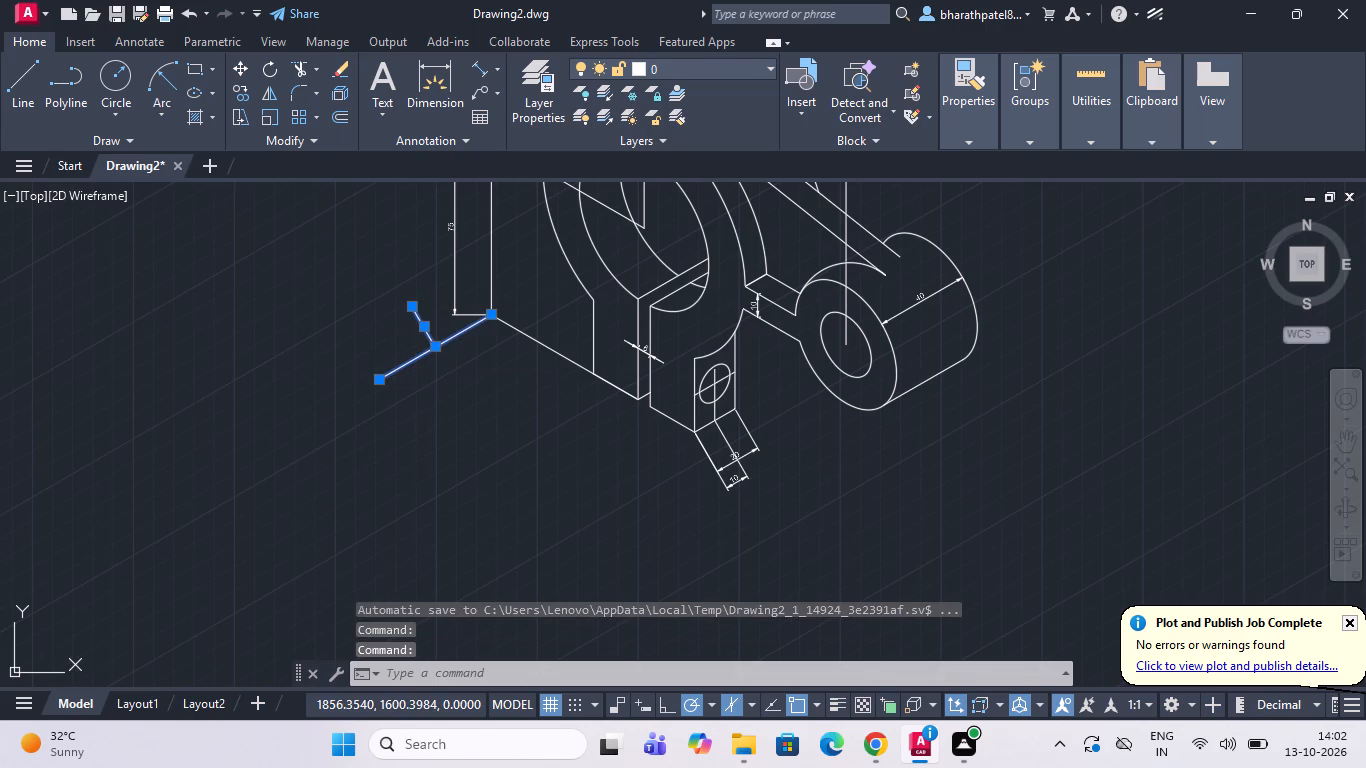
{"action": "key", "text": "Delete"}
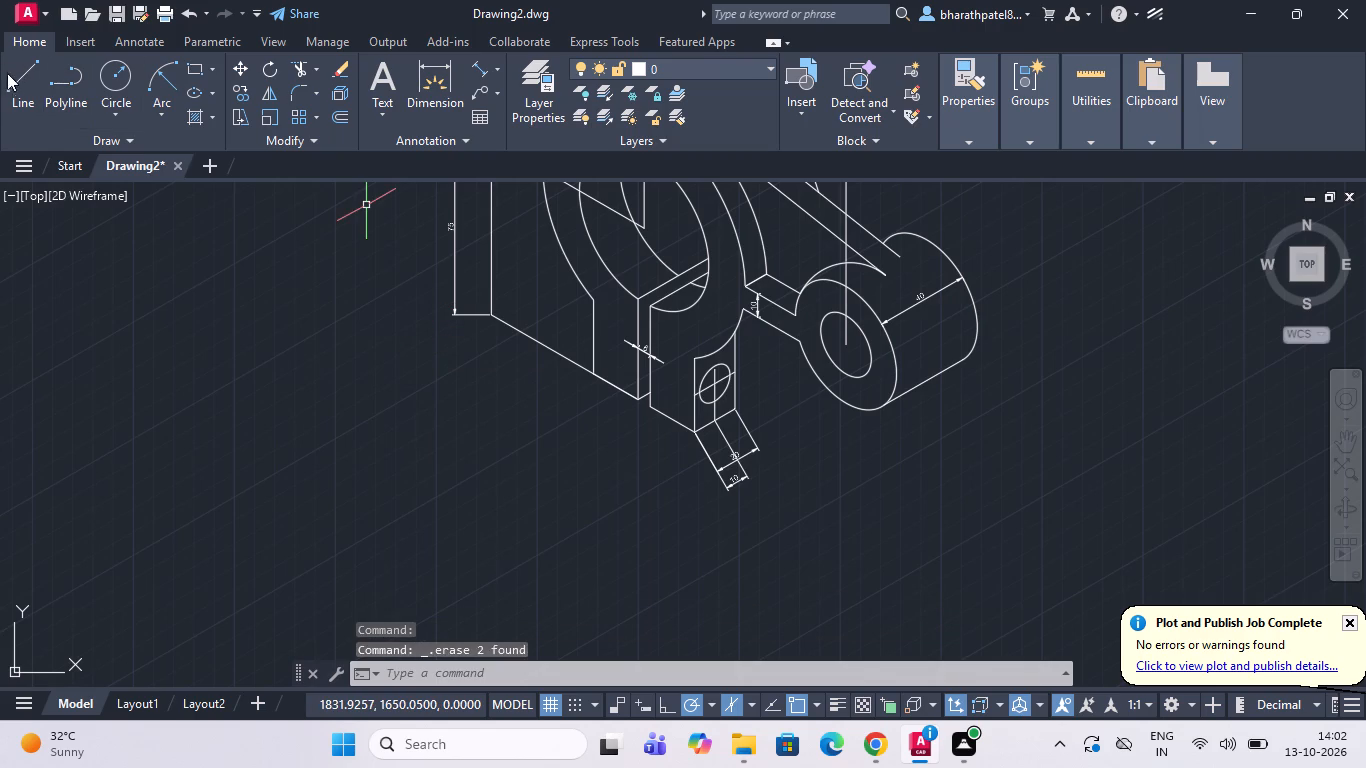
Draw an extension line at 210° from the bottom end of the clamp's outer vertical edge.
{"action": "left_click_drag", "start_coordinate": [15, 84], "coordinate": [158, 137]}
{"action": "scroll", "coordinate": [601, 384], "scroll_direction": "up", "scroll_amount": 2}
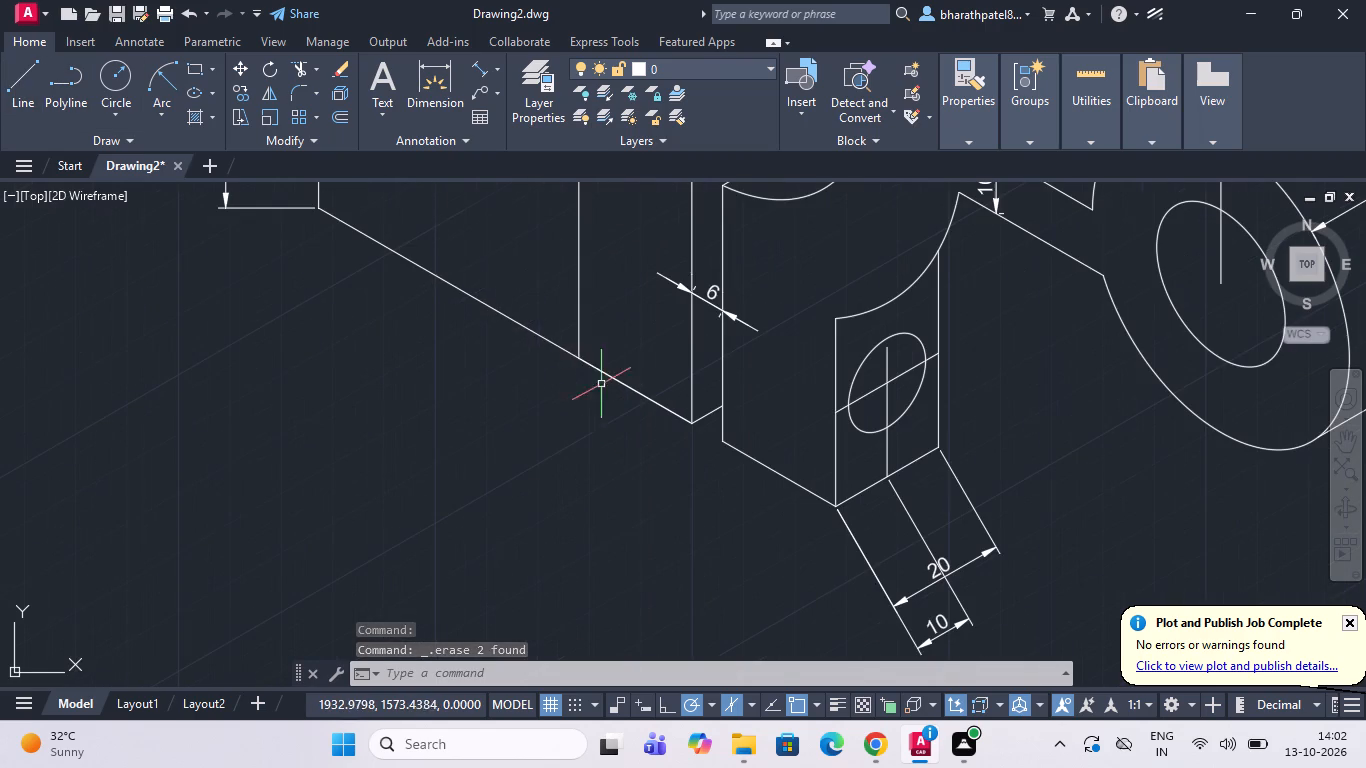
{"action": "left_click_drag", "start_coordinate": [24, 82], "coordinate": [459, 163]}
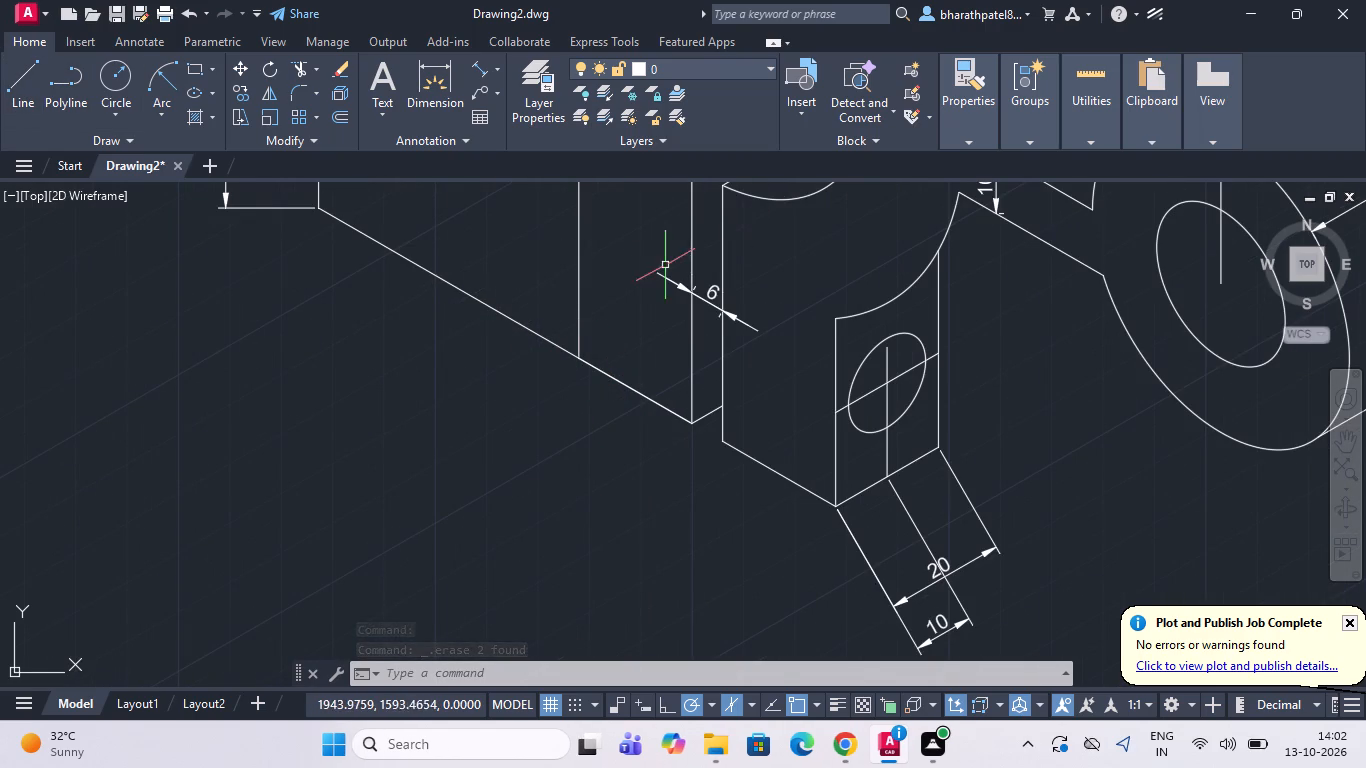
{"action": "left_click", "coordinate": [16, 90]}
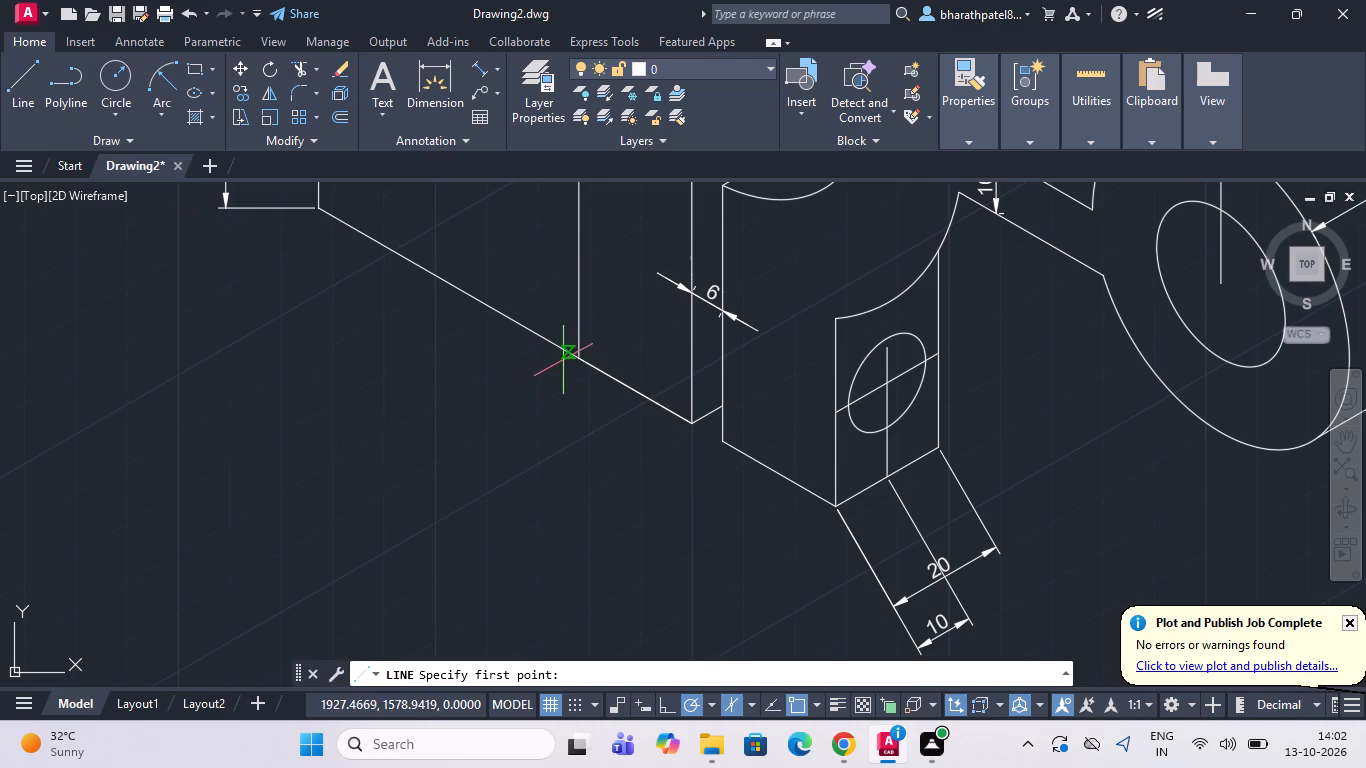
{"action": "left_click", "coordinate": [578, 358]}
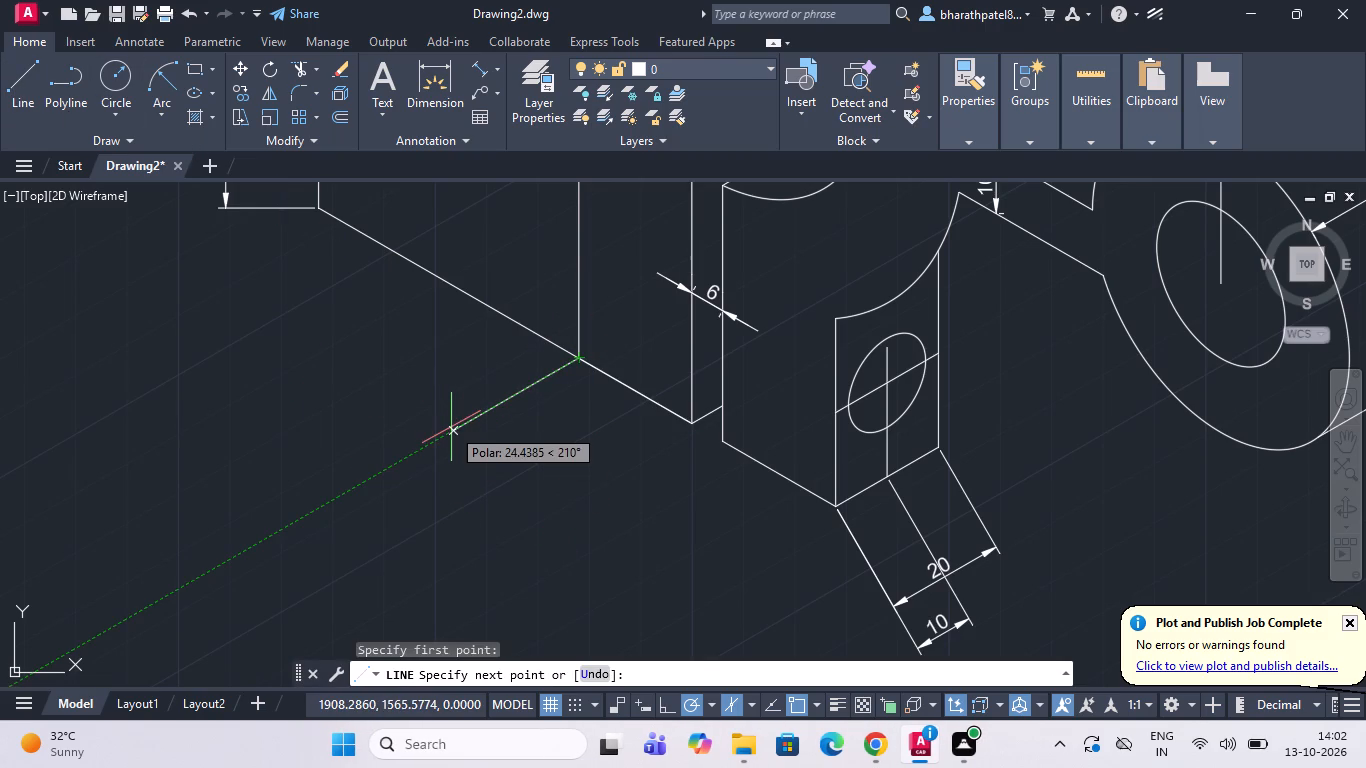
{"action": "left_click", "coordinate": [427, 450]}
{"action": "key", "text": "Escape"}
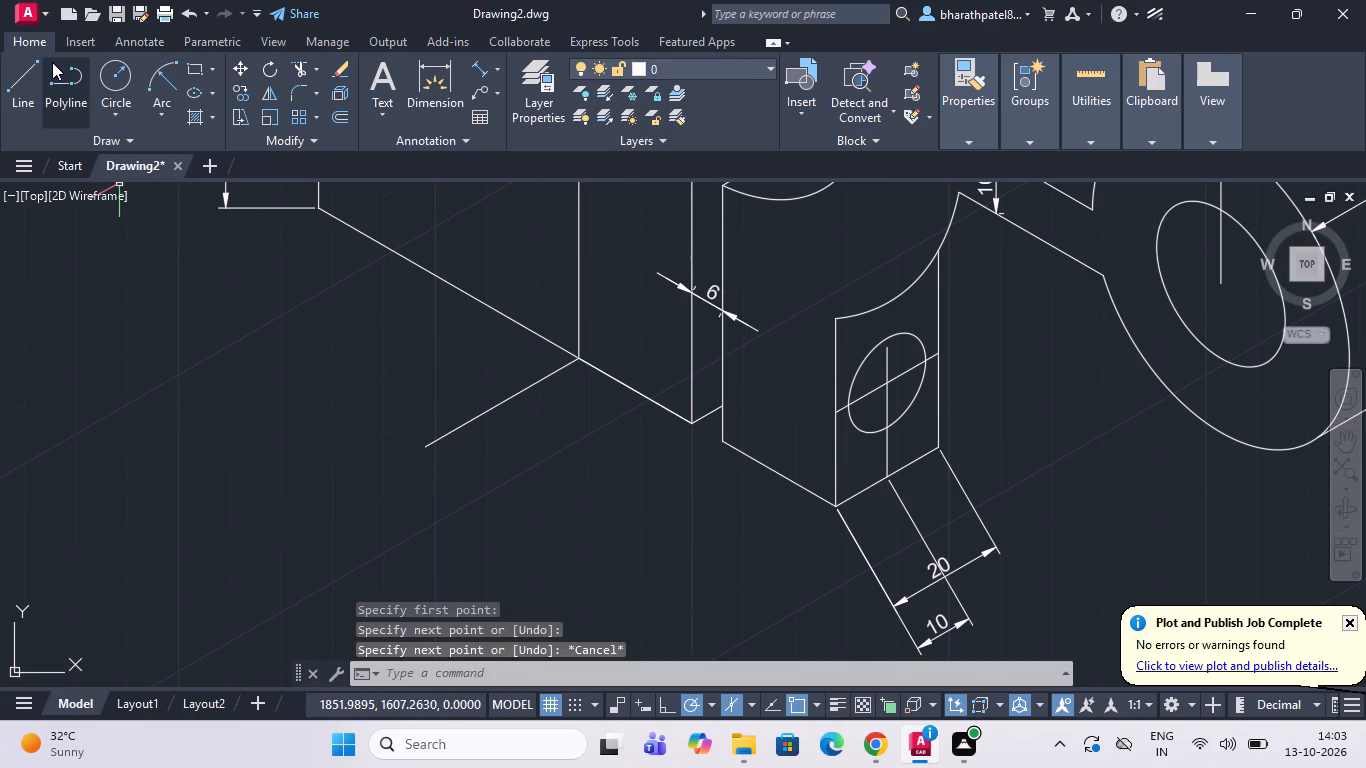
Draw a second extension line at 210° from the lowest corner of the clamp lug with the hole.
{"action": "left_click", "coordinate": [39, 67]}
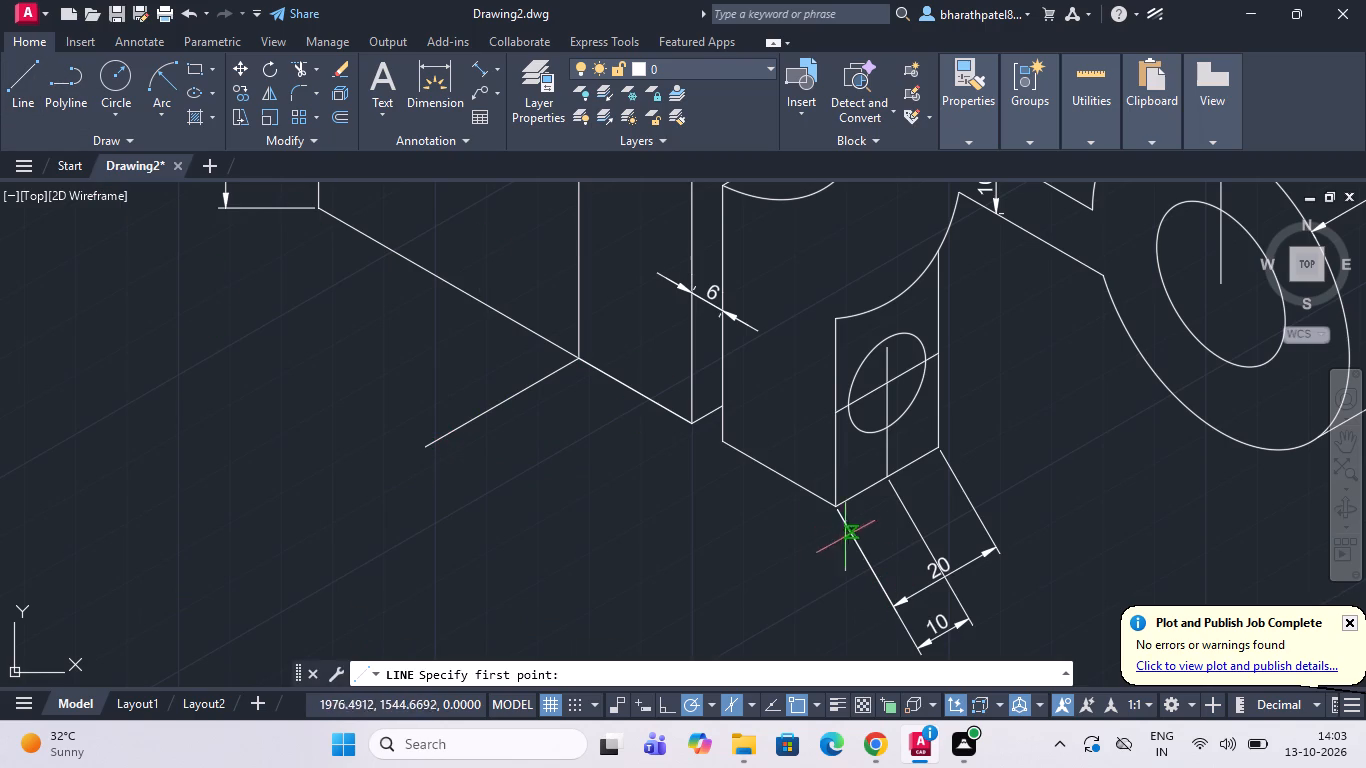
{"action": "left_click", "coordinate": [841, 507]}
{"action": "scroll", "coordinate": [763, 530], "scroll_direction": "down", "scroll_amount": 2}
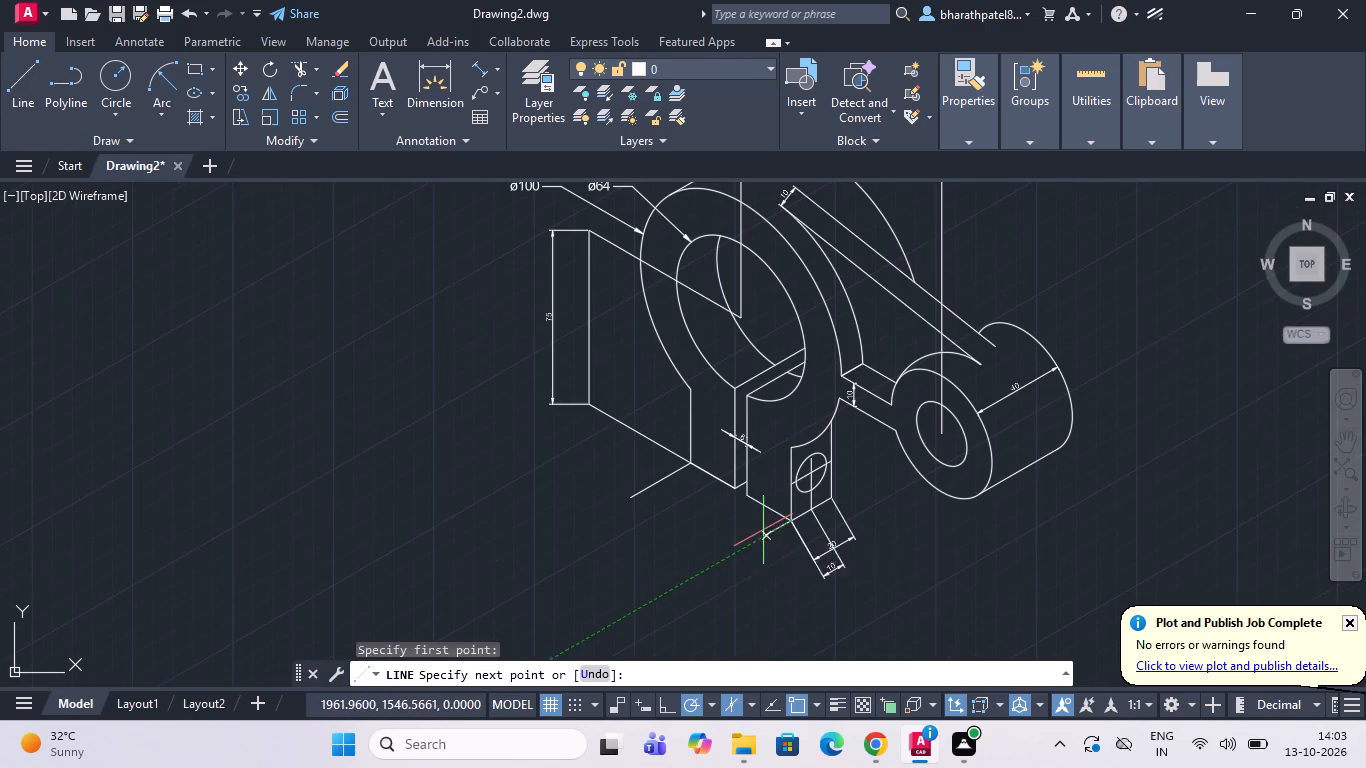
{"action": "left_click", "coordinate": [706, 570]}
{"action": "key", "text": "Escape"}
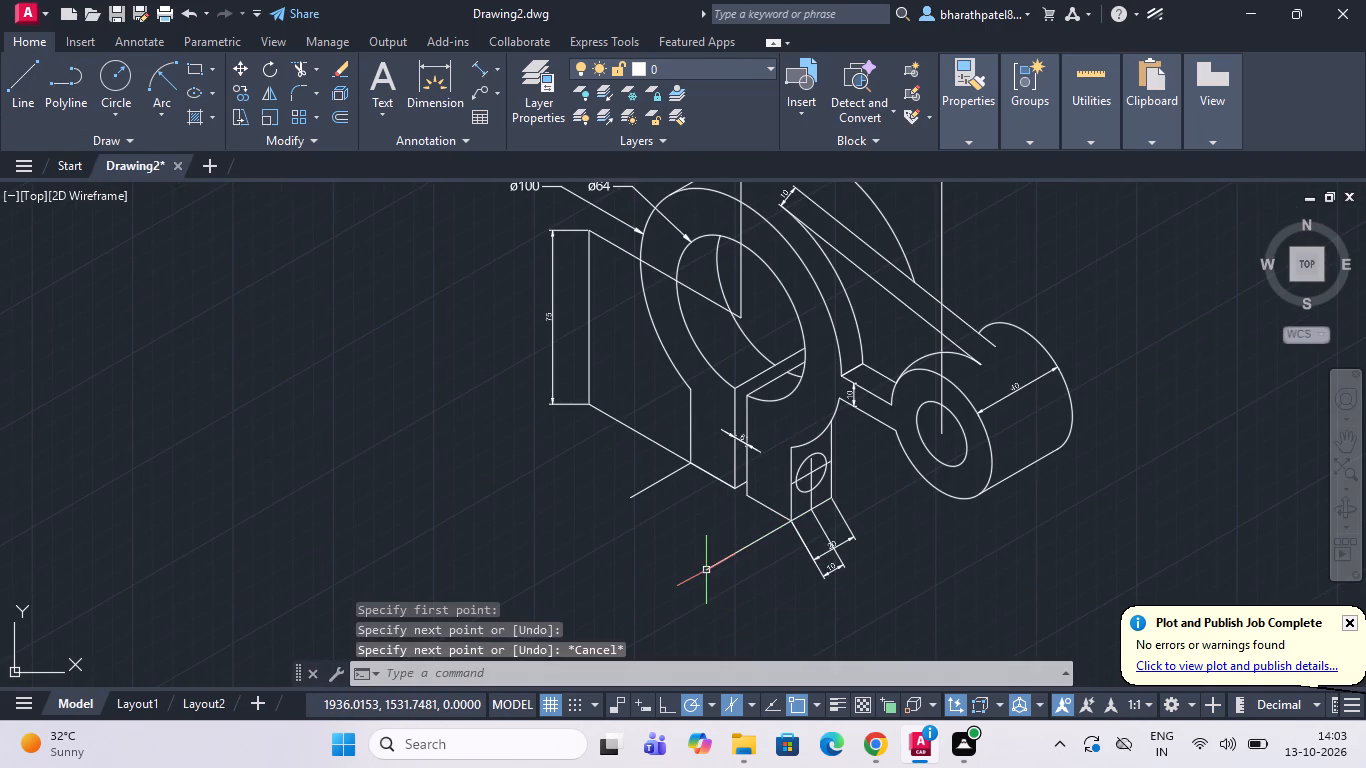
Draw a line parallel to the clamp's base edge, crossing both 210° extension lines below the base.
{"action": "left_click", "coordinate": [20, 82]}
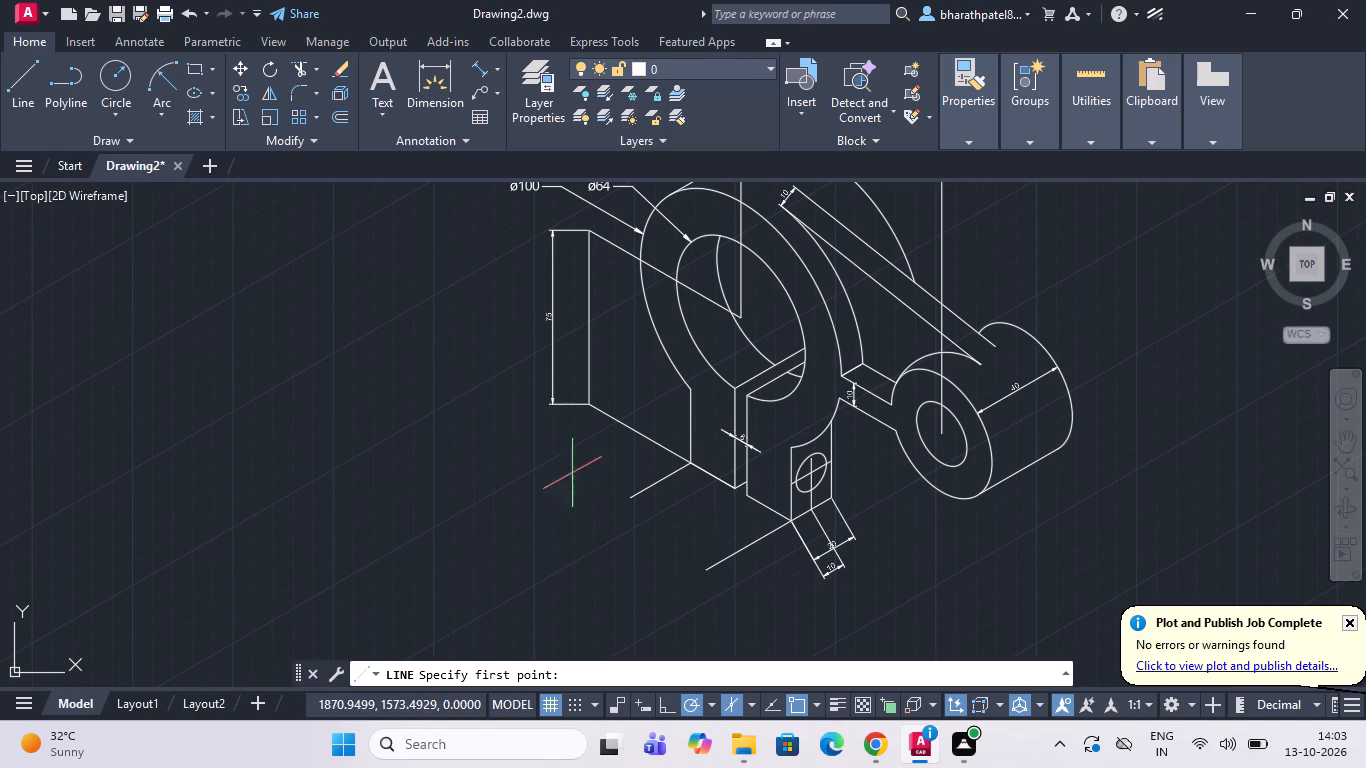
{"action": "left_click", "coordinate": [617, 475]}
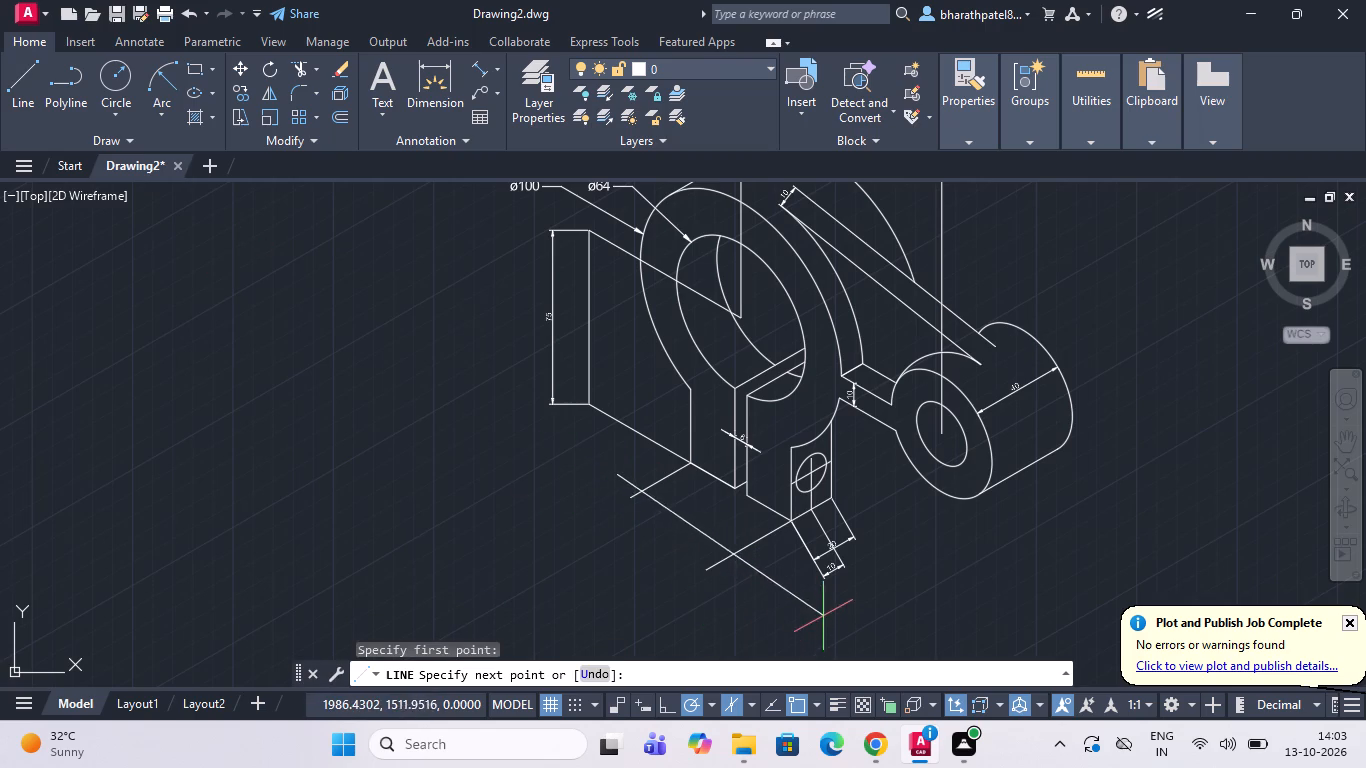
{"action": "left_click", "coordinate": [820, 597]}
{"action": "key", "text": "Escape"}
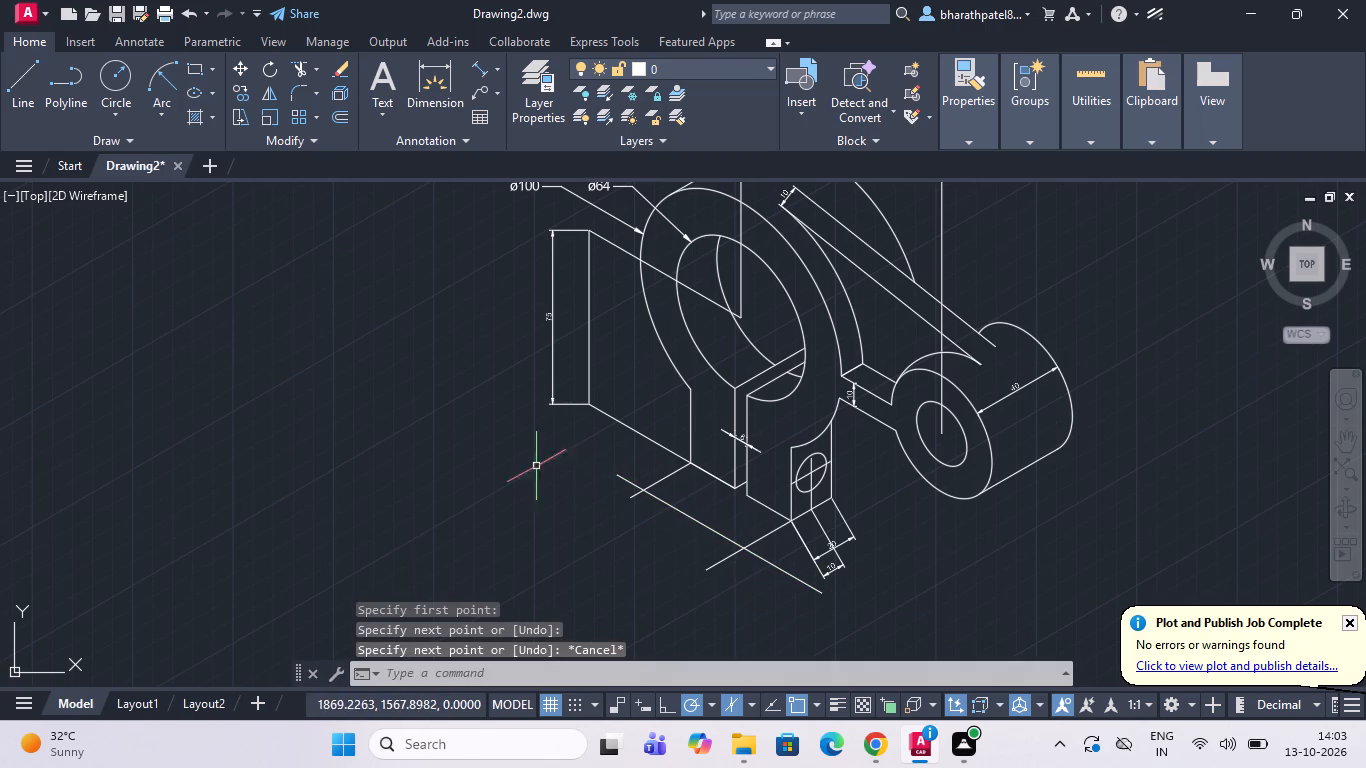
Trim the overhanging ends where the cross line meets the two 210° extension lines.
{"action": "left_click", "coordinate": [303, 59]}
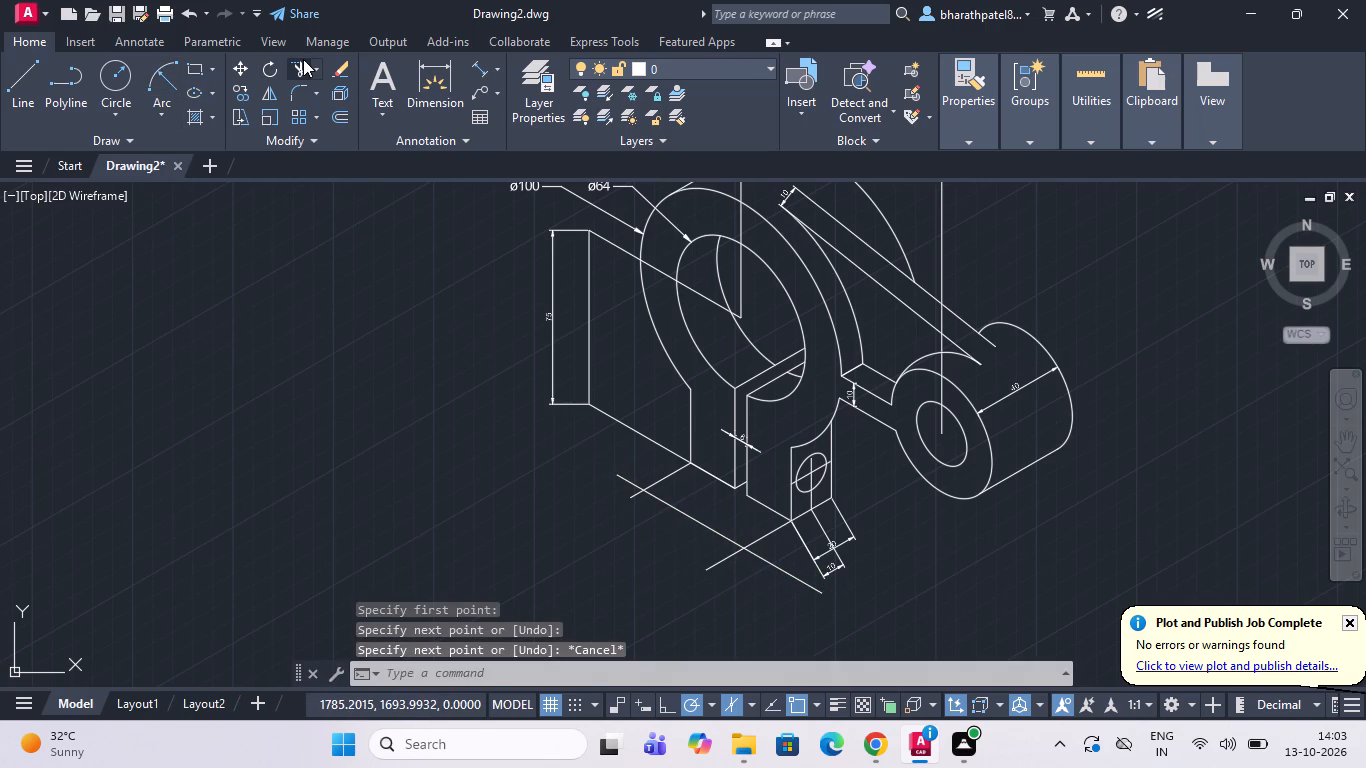
{"action": "scroll", "coordinate": [649, 537], "scroll_direction": "up", "scroll_amount": 3}
{"action": "left_click_drag", "start_coordinate": [608, 359], "coordinate": [594, 411]}
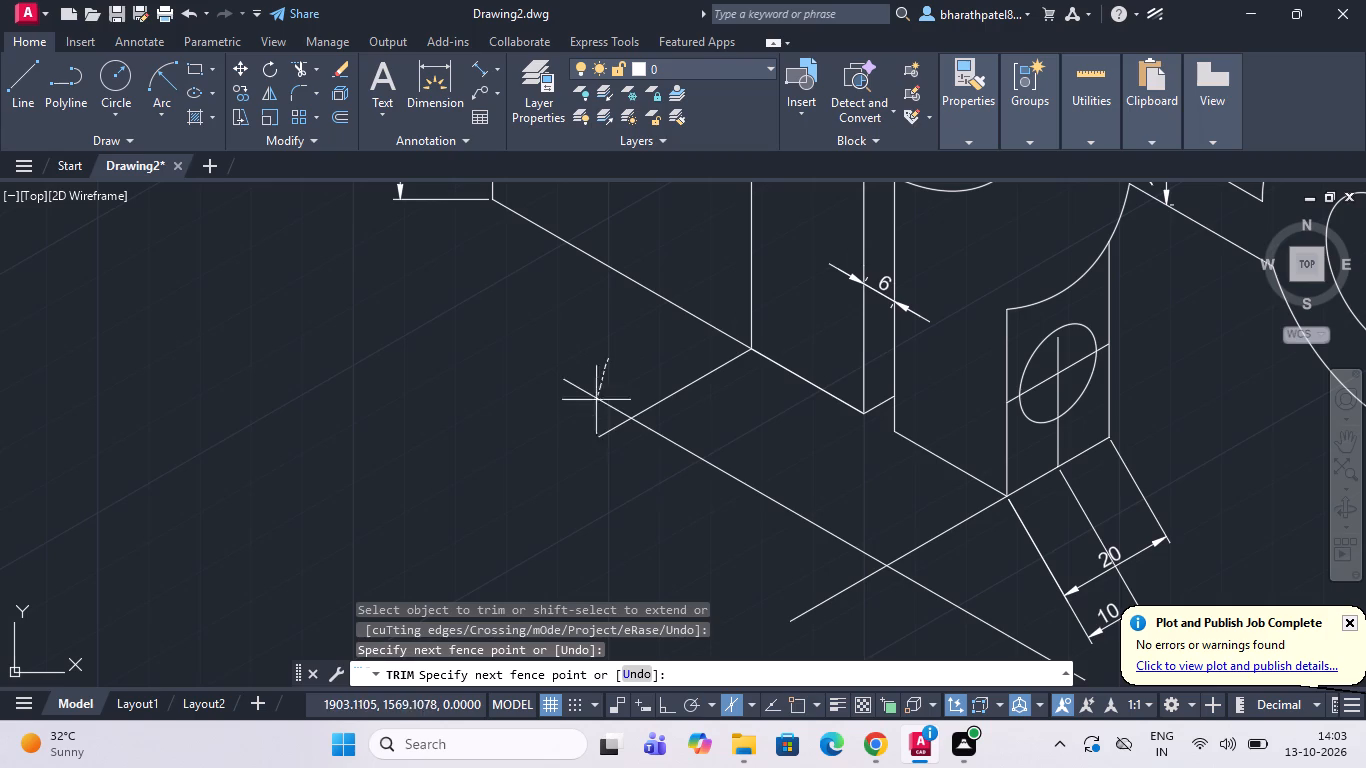
{"action": "left_click_drag", "start_coordinate": [594, 411], "coordinate": [613, 414]}
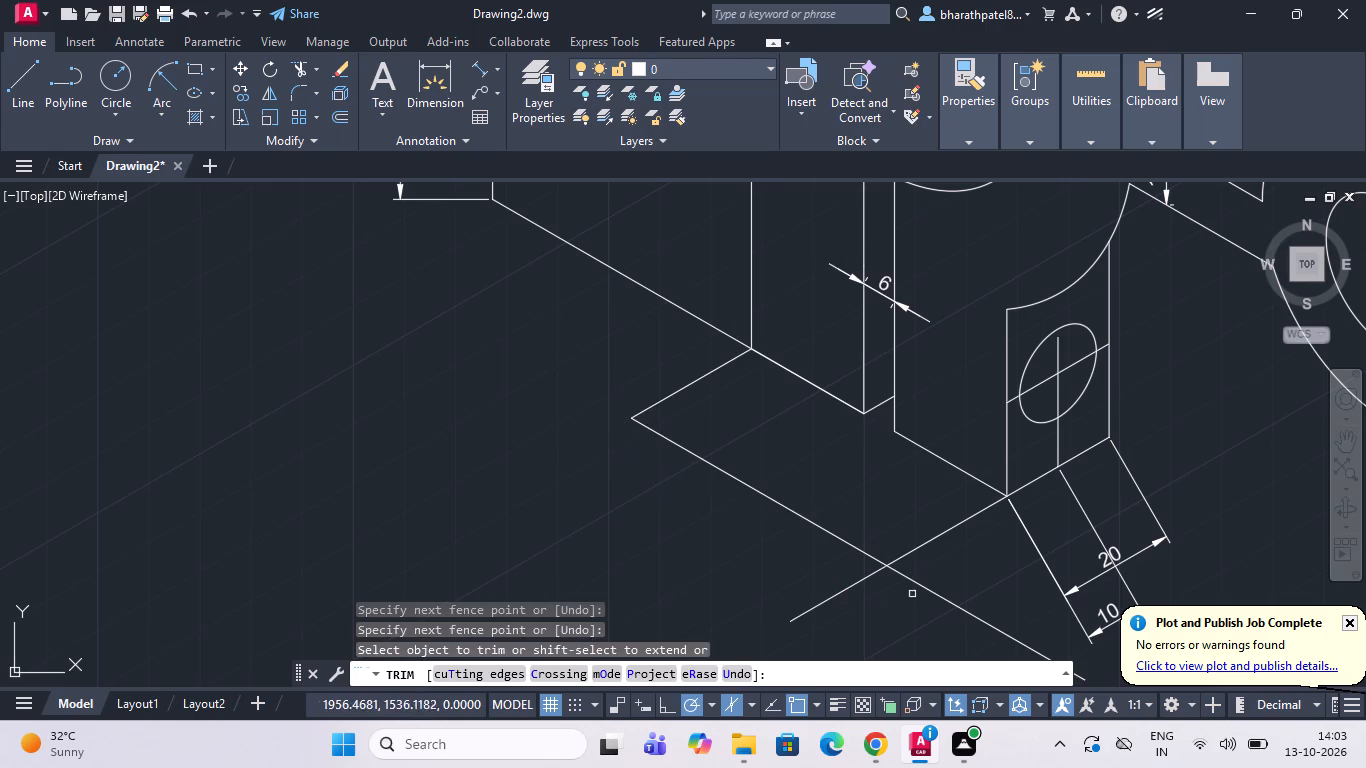
{"action": "left_click_drag", "start_coordinate": [932, 569], "coordinate": [805, 555]}
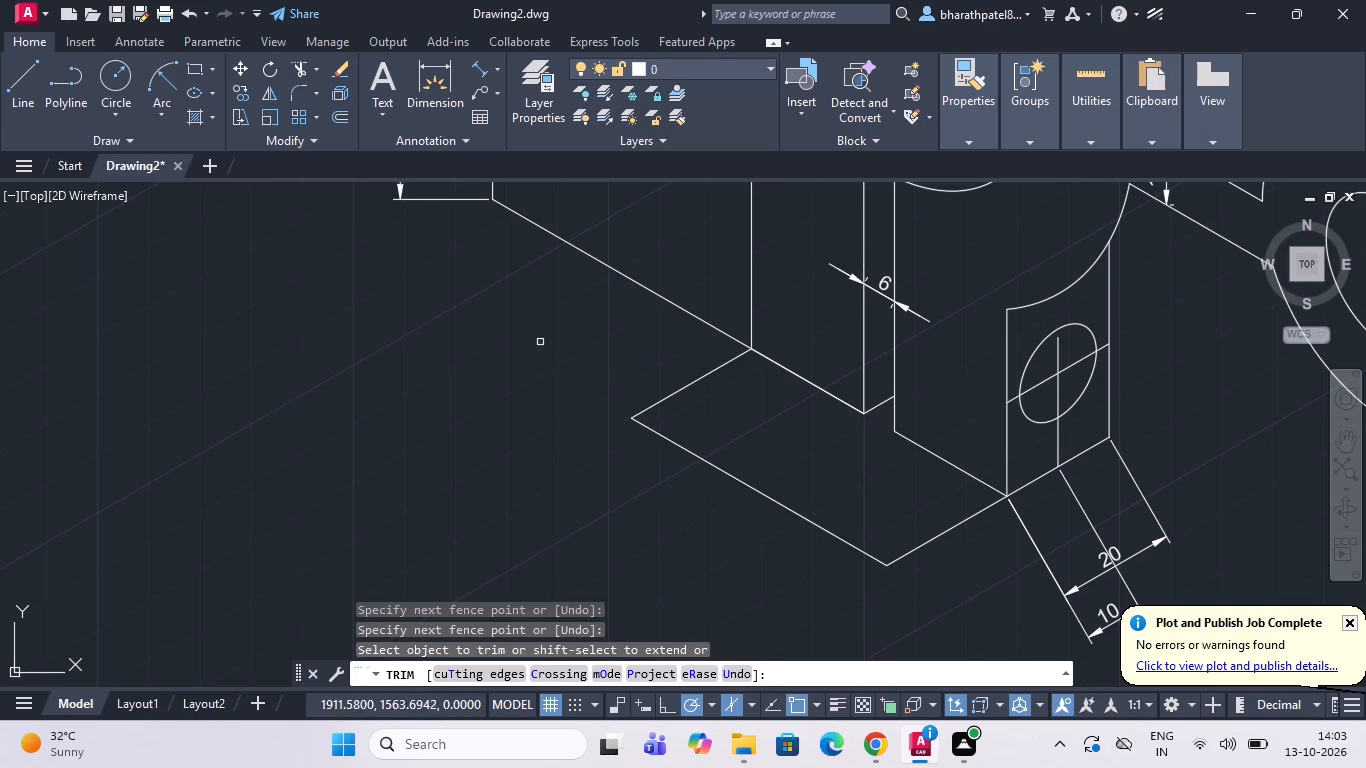
Add an aligned dimension along the cross line between the ends of the two 210° extension lines.
{"action": "left_click", "coordinate": [494, 60]}
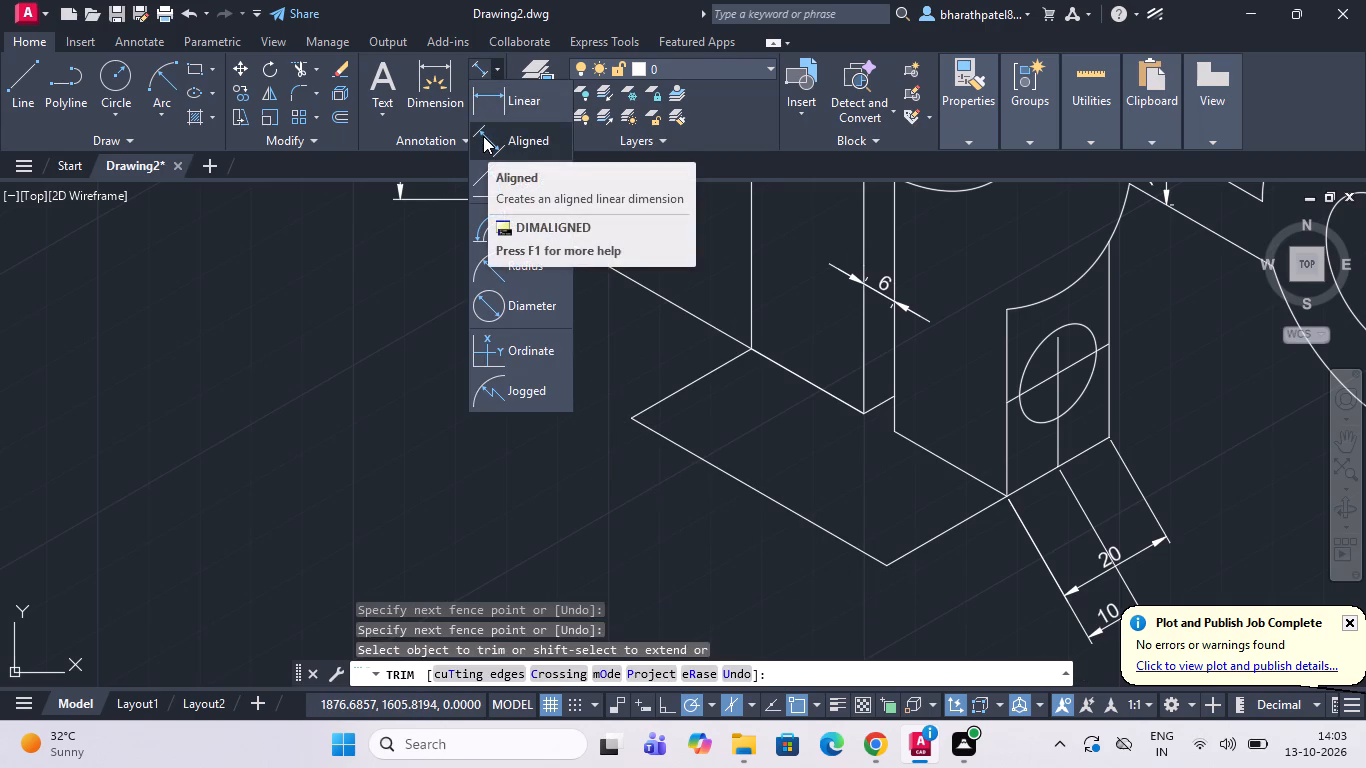
{"action": "left_click", "coordinate": [483, 136]}
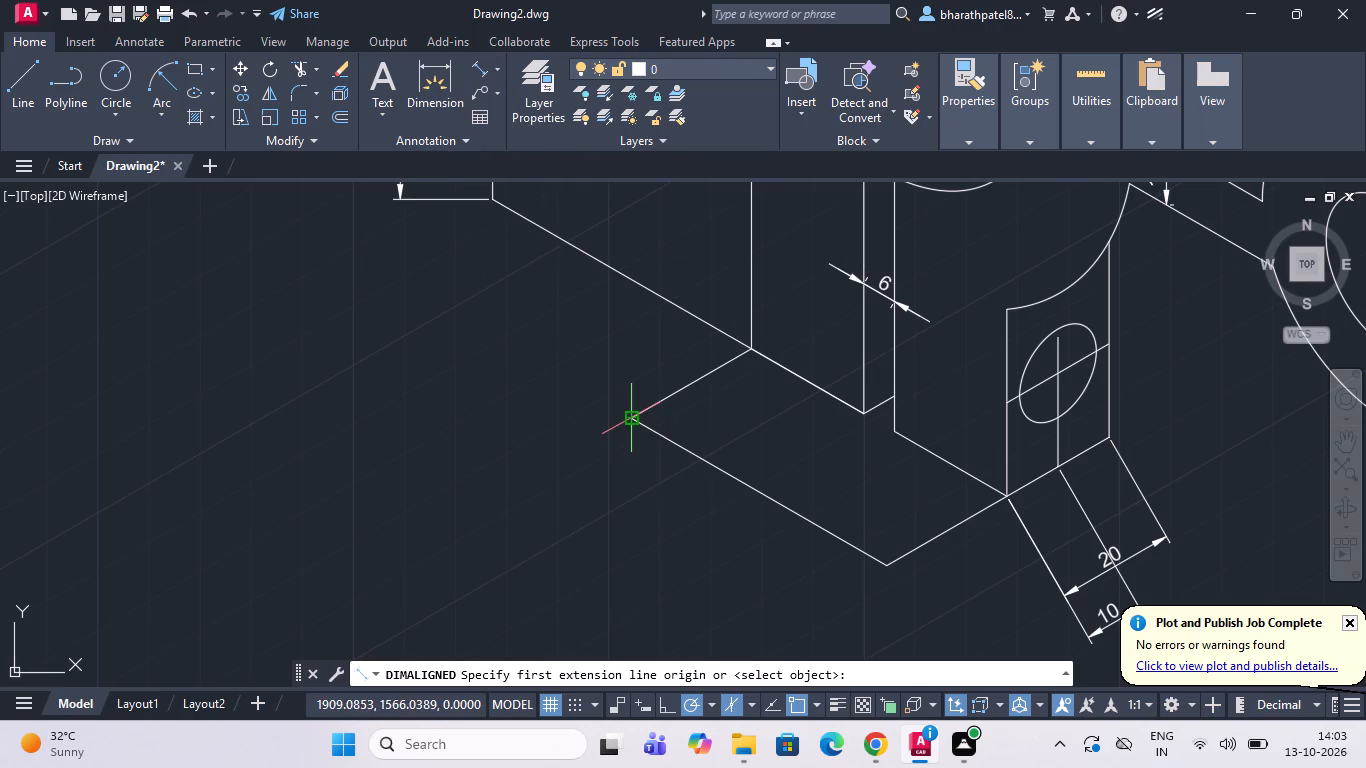
{"action": "left_click", "coordinate": [628, 414]}
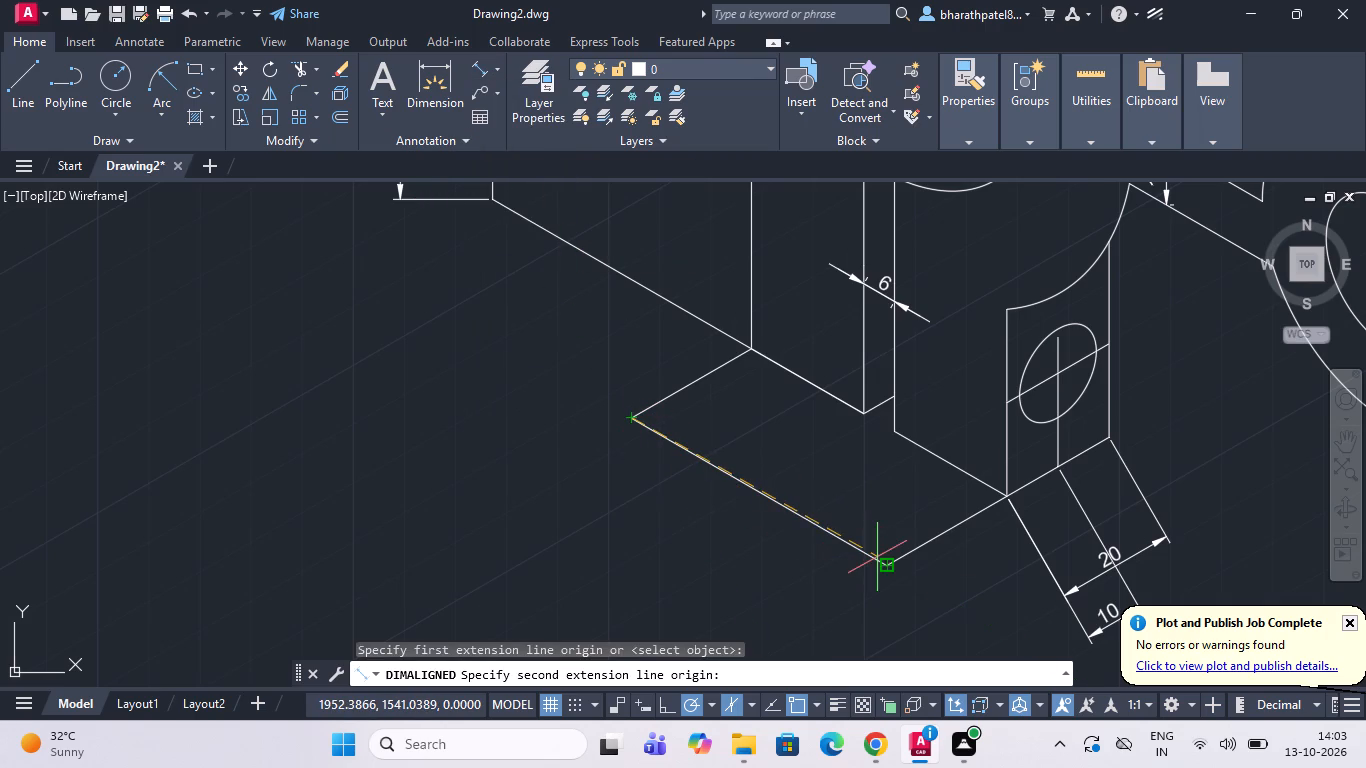
{"action": "left_click", "coordinate": [883, 561]}
{"action": "left_click", "coordinate": [883, 561]}
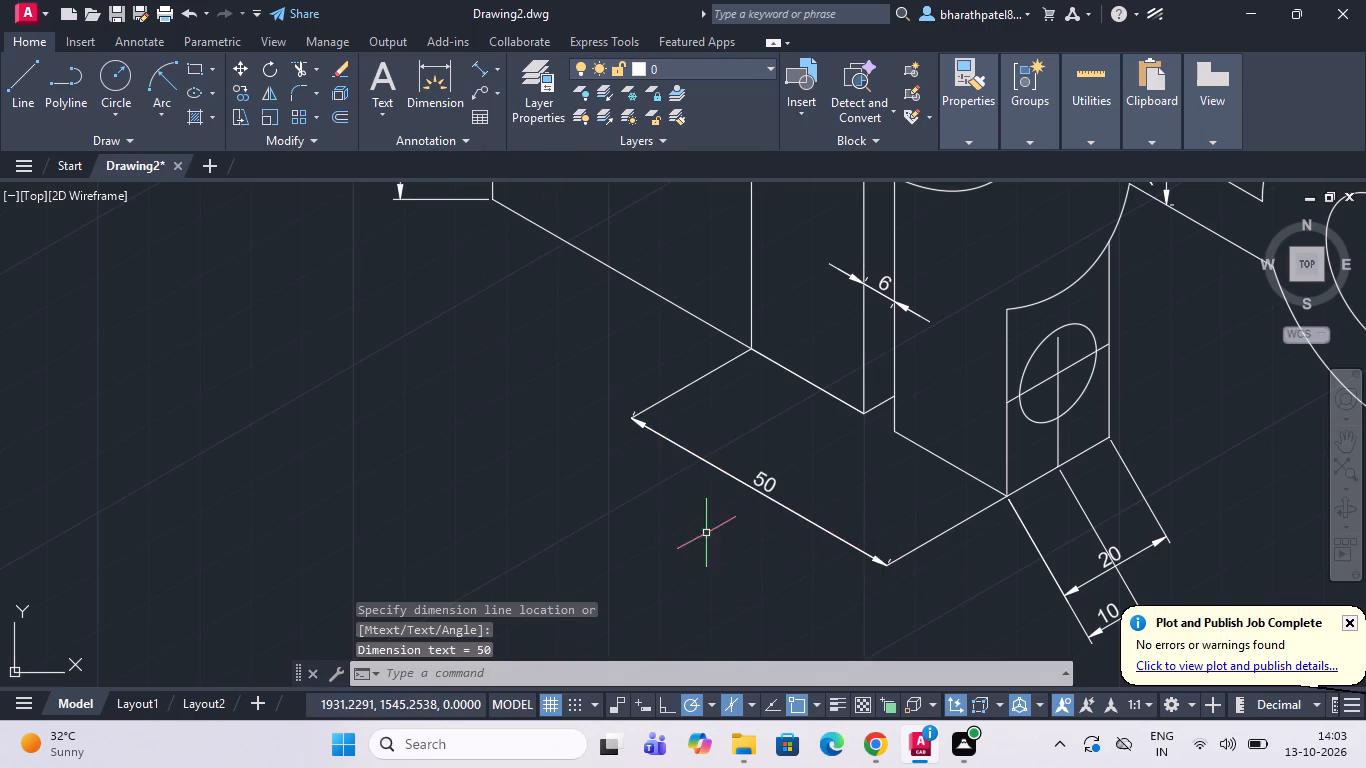
Erase the 20 and 10 dimensions below the bottom edge of the lug's holed face.
{"action": "scroll", "coordinate": [689, 530], "scroll_direction": "down", "scroll_amount": 2}
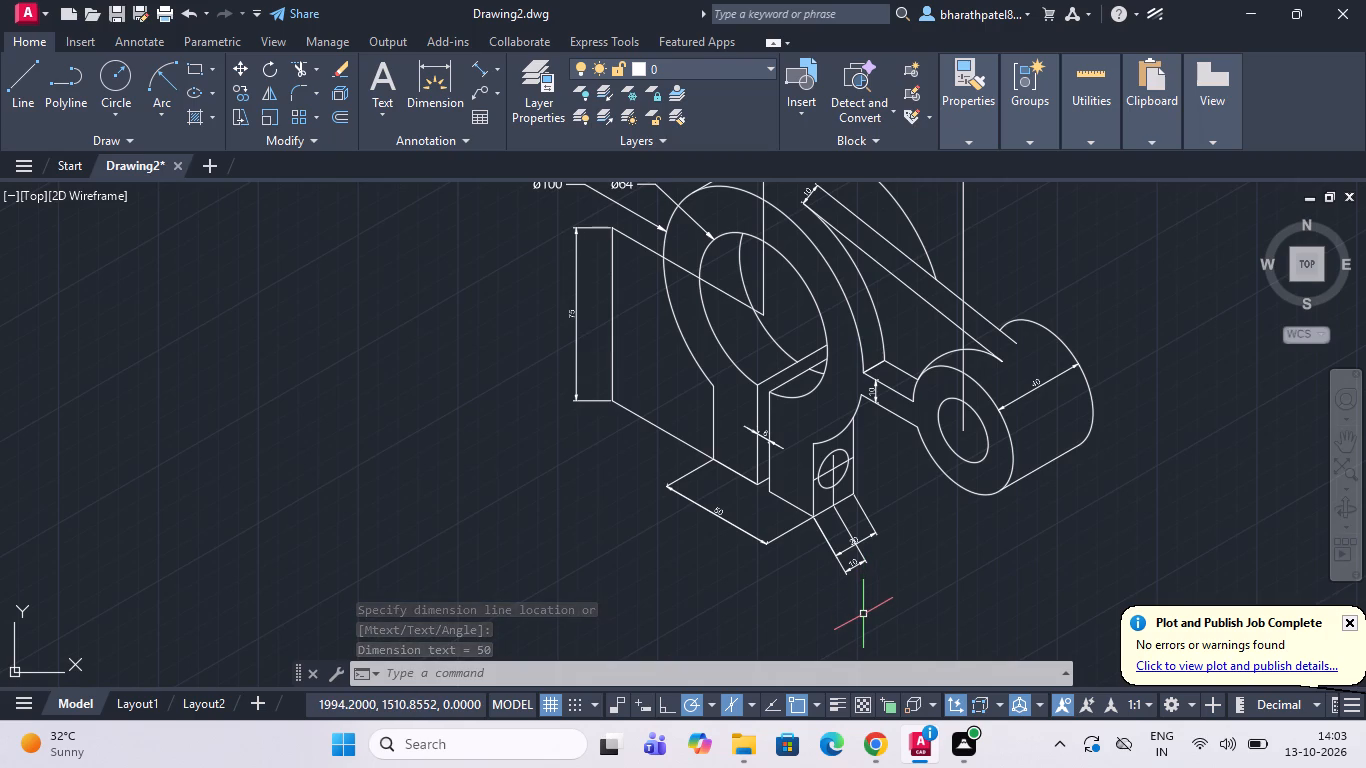
{"action": "scroll", "coordinate": [863, 614], "scroll_direction": "up", "scroll_amount": 2}
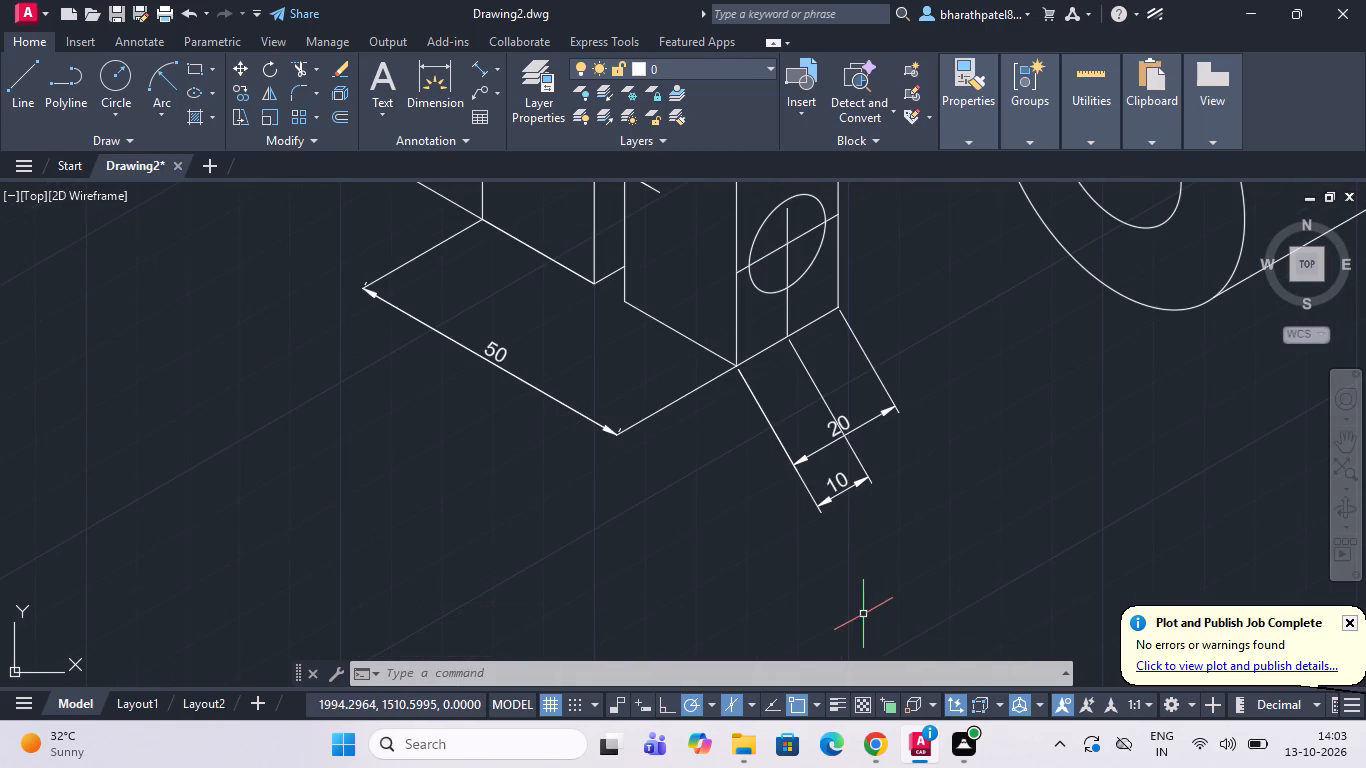
{"action": "scroll", "coordinate": [863, 614], "scroll_direction": "down", "scroll_amount": 2}
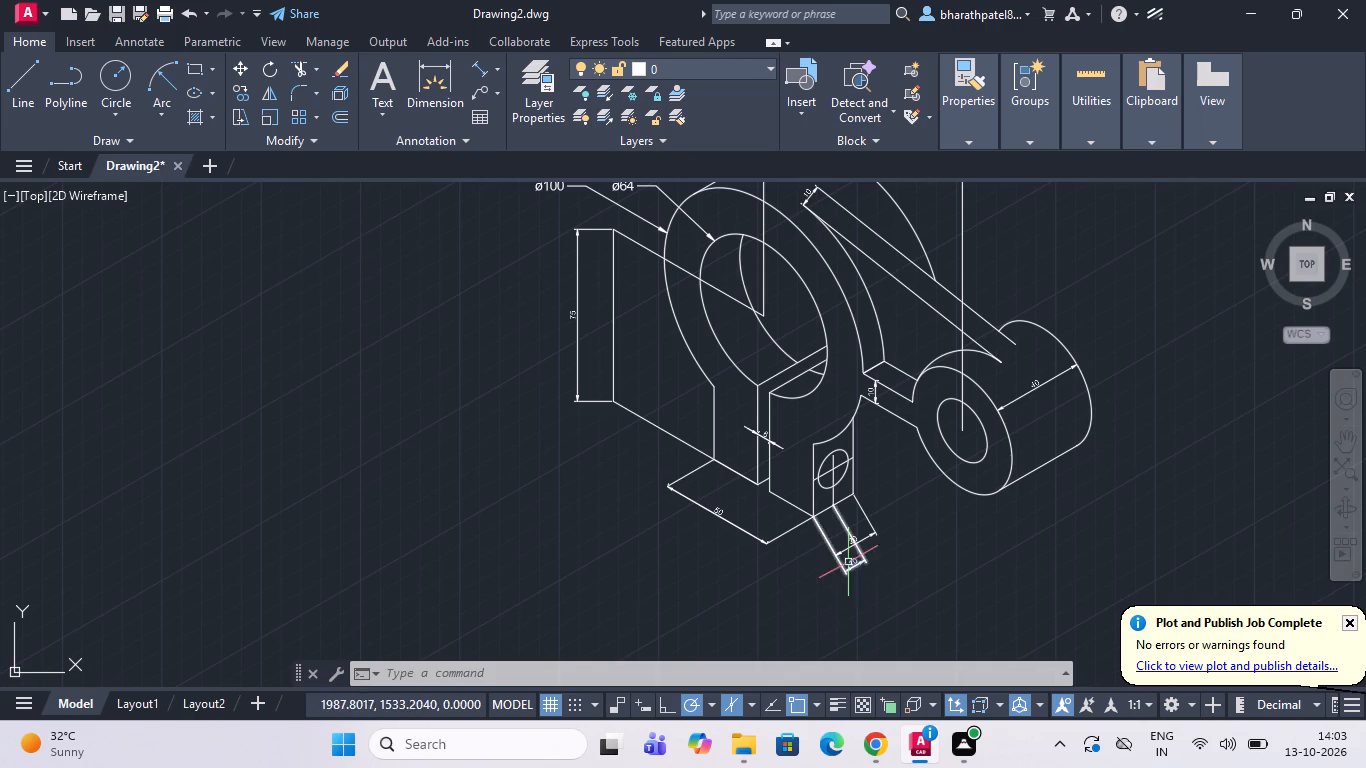
{"action": "left_click", "coordinate": [820, 532]}
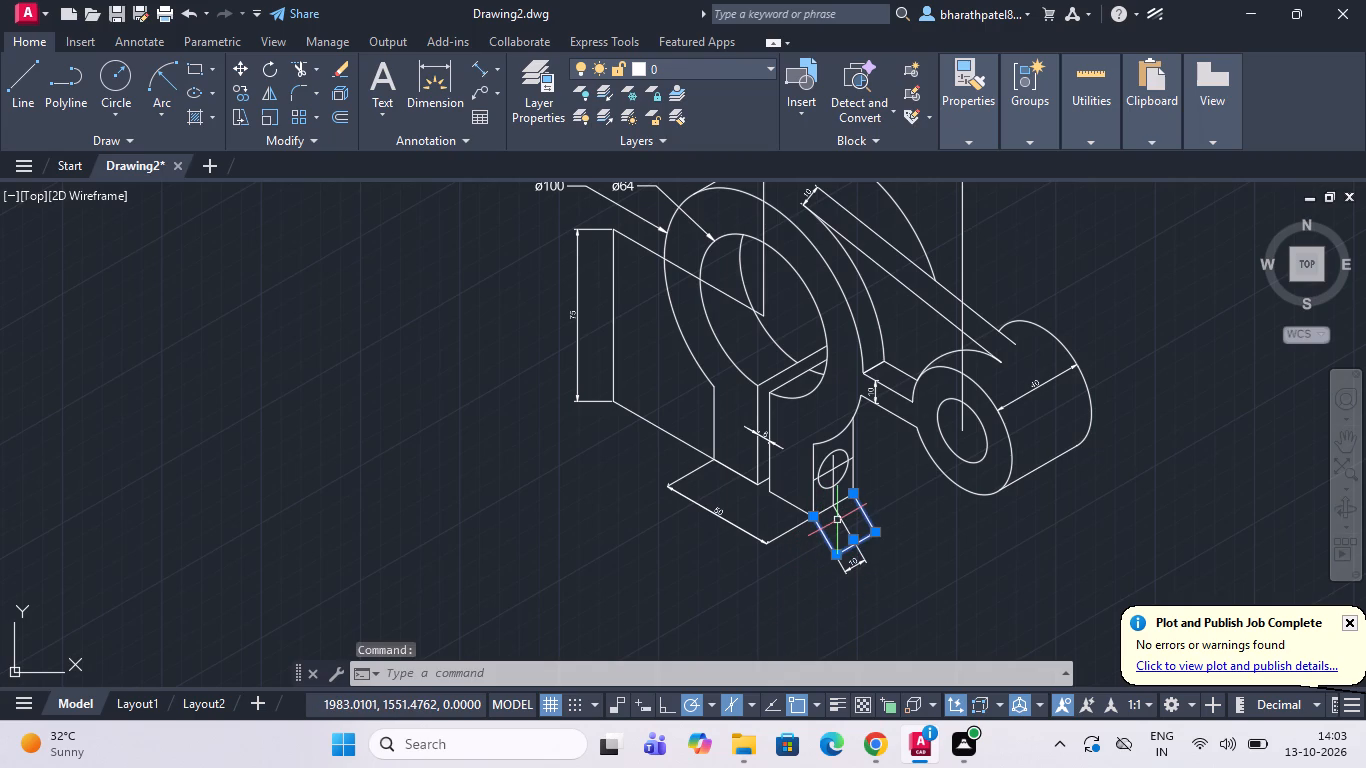
{"action": "left_click", "coordinate": [843, 516]}
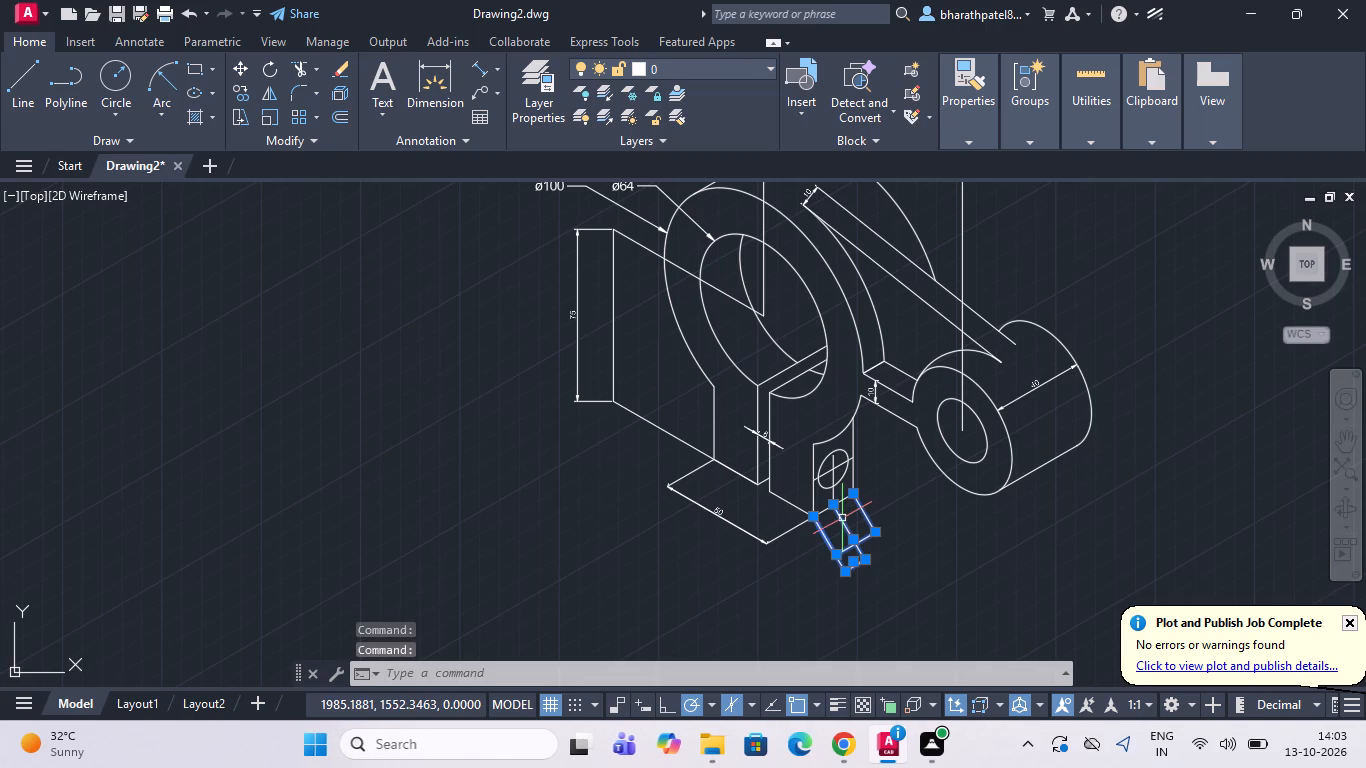
{"action": "key", "text": "Delete"}
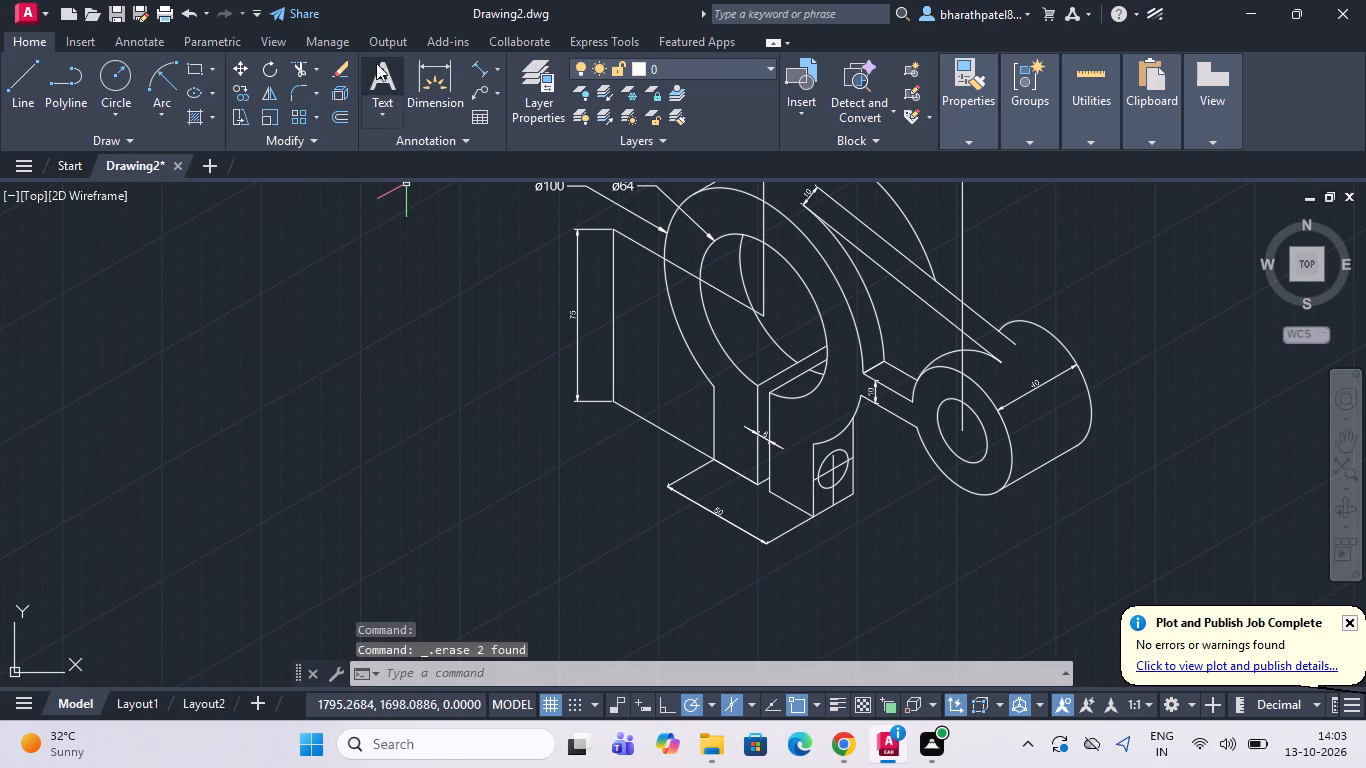
Draw a connected line down from the holed face's near bottom corner, up to its far bottom corner, and about 28 units straight down.
{"action": "left_click", "coordinate": [8, 91]}
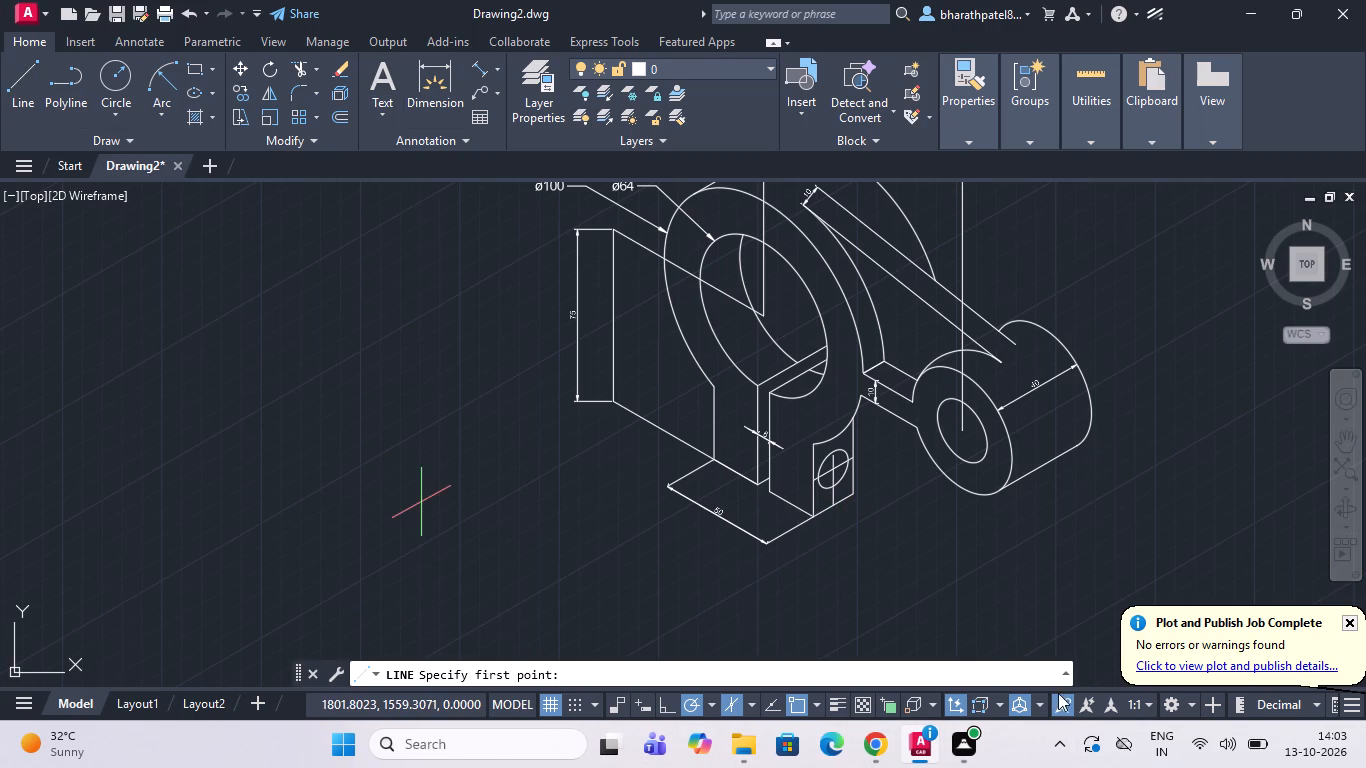
{"action": "scroll", "coordinate": [864, 572], "scroll_direction": "up", "scroll_amount": 3}
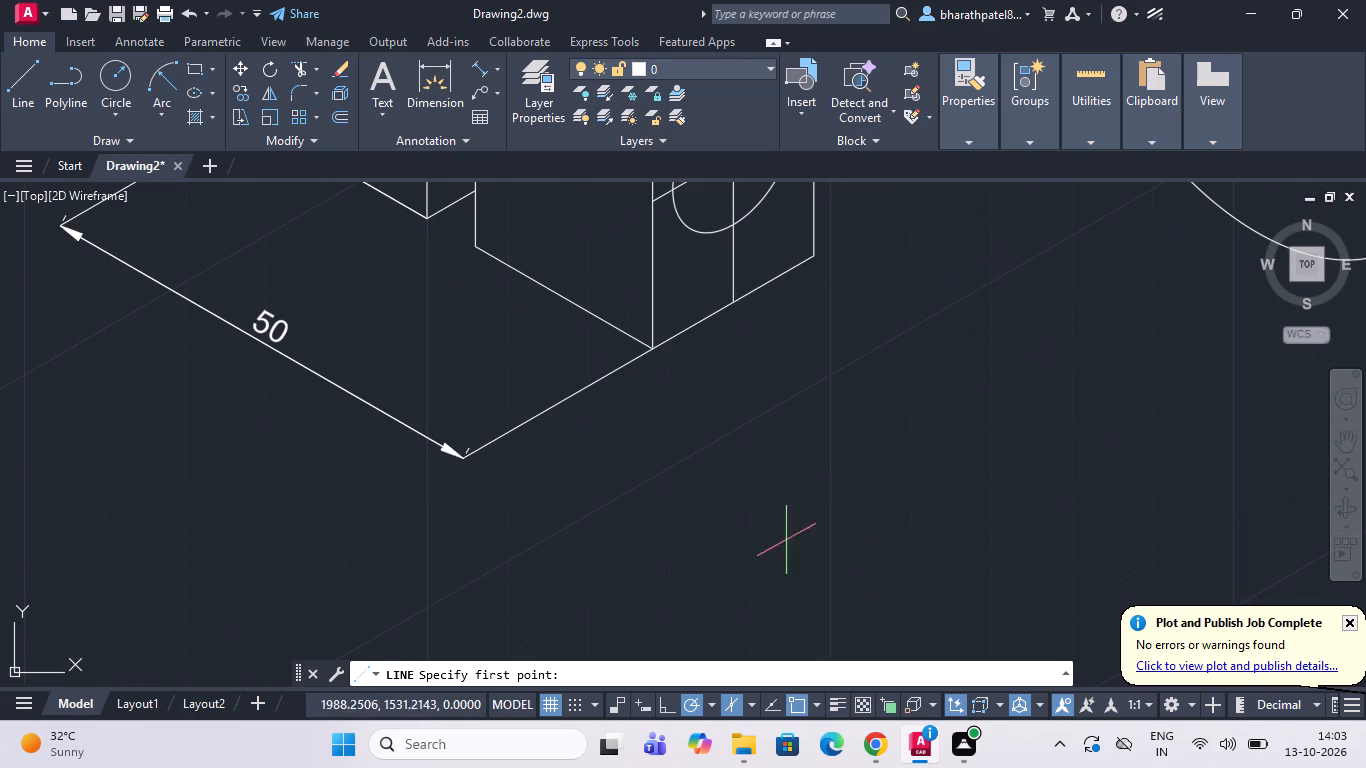
{"action": "left_click_drag", "start_coordinate": [651, 355], "coordinate": [653, 387]}
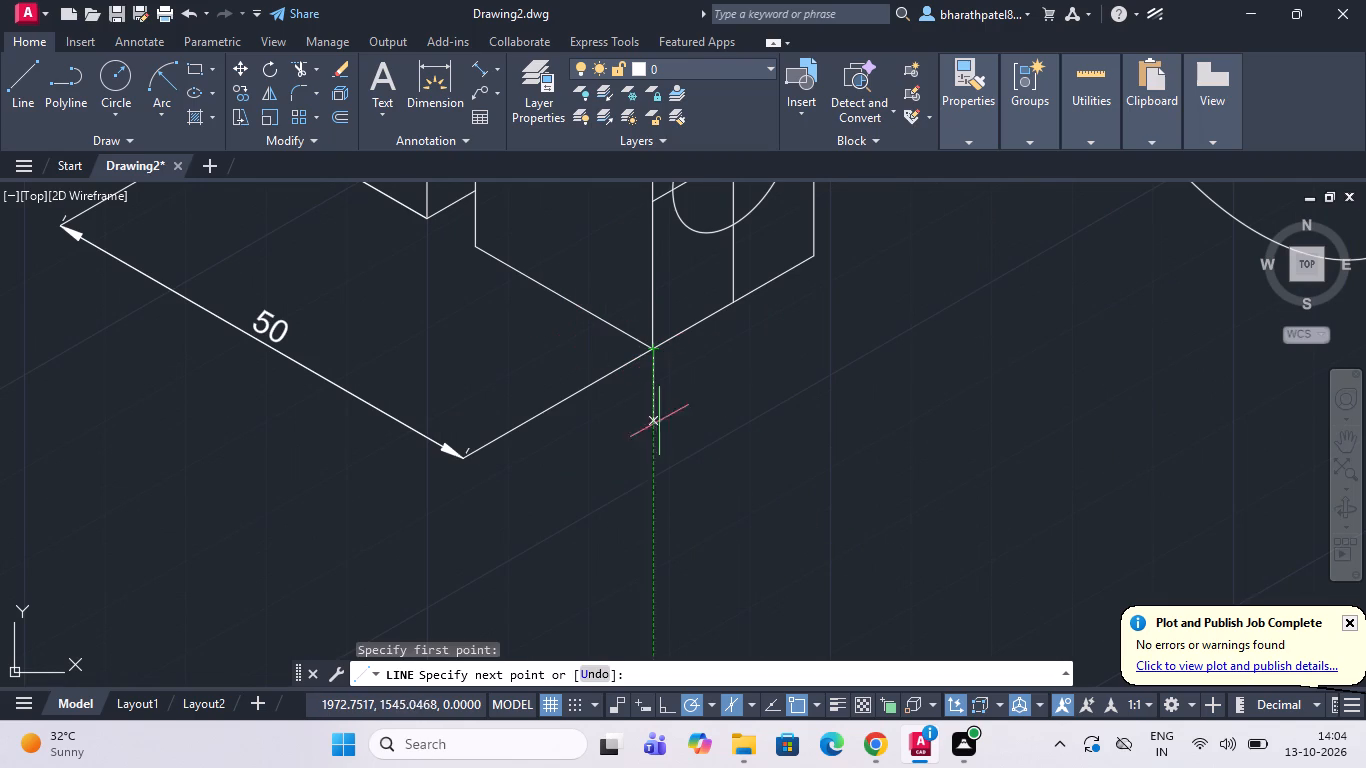
{"action": "left_click", "coordinate": [648, 583]}
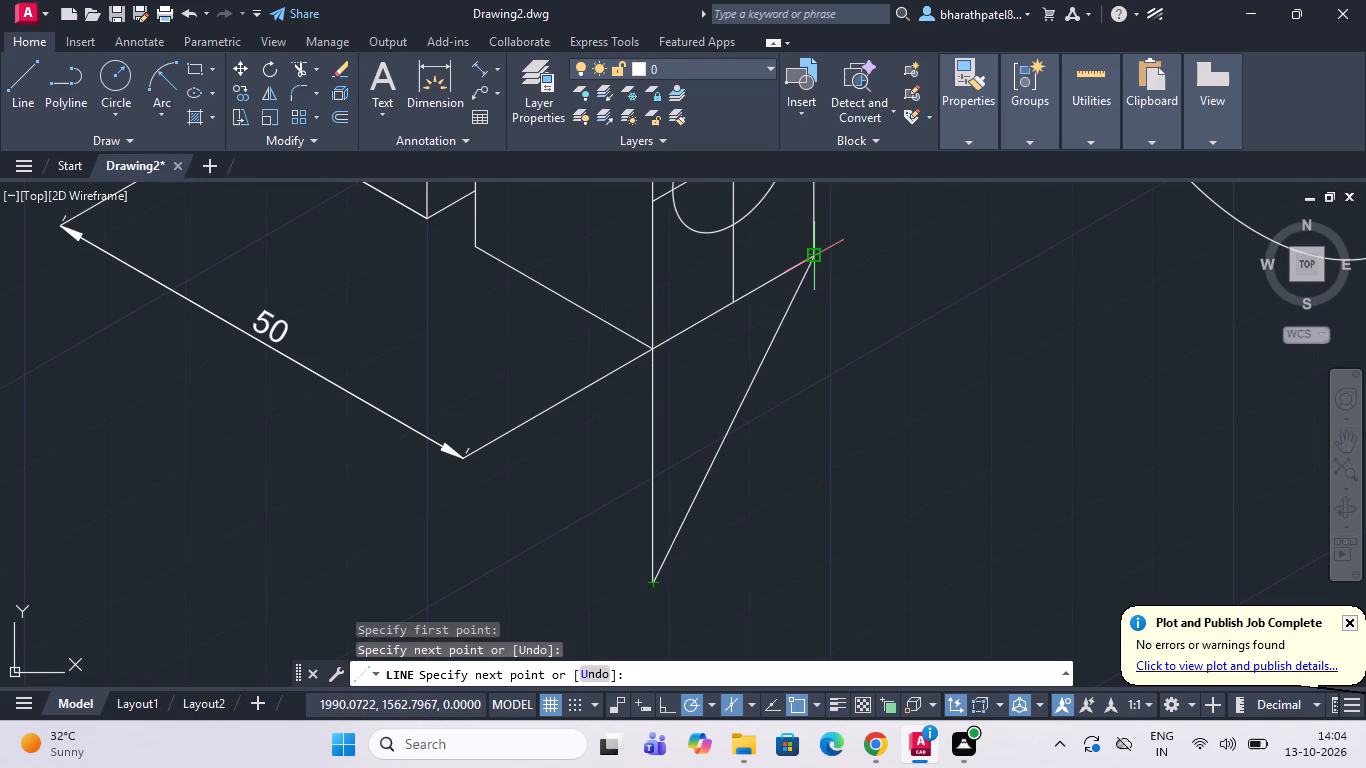
{"action": "scroll", "coordinate": [816, 264], "scroll_direction": "up", "scroll_amount": 3}
{"action": "left_click", "coordinate": [797, 230]}
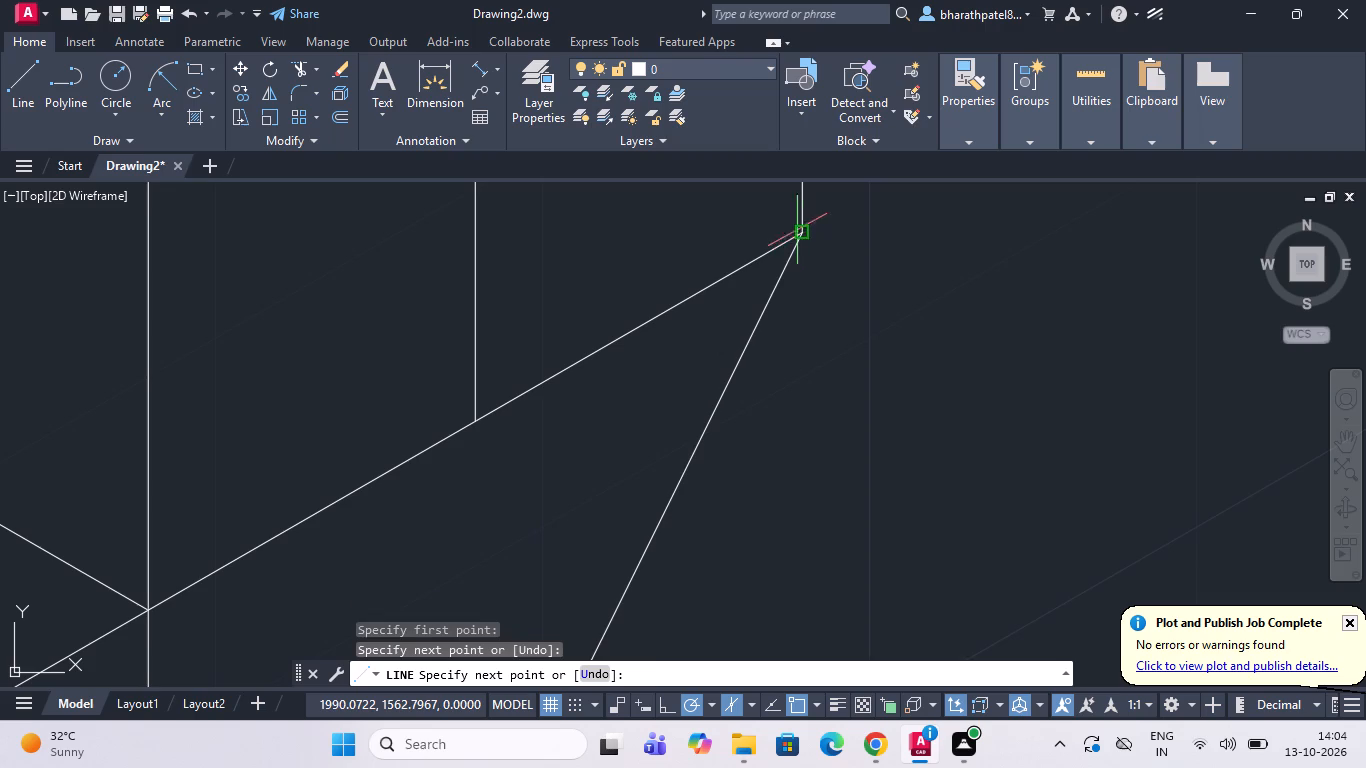
{"action": "scroll", "coordinate": [824, 491], "scroll_direction": "down", "scroll_amount": 4}
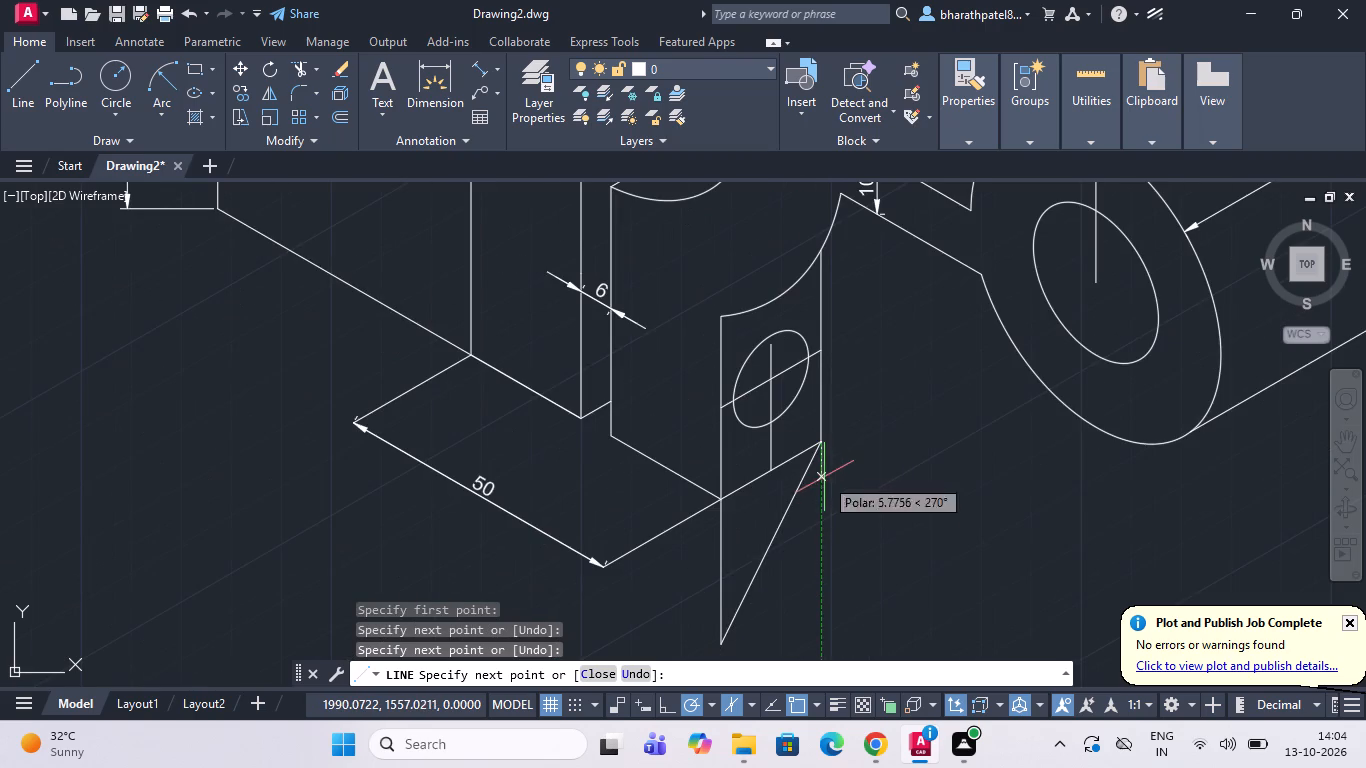
{"action": "scroll", "coordinate": [828, 549], "scroll_direction": "down", "scroll_amount": 3}
{"action": "scroll", "coordinate": [834, 583], "scroll_direction": "up", "scroll_amount": 3}
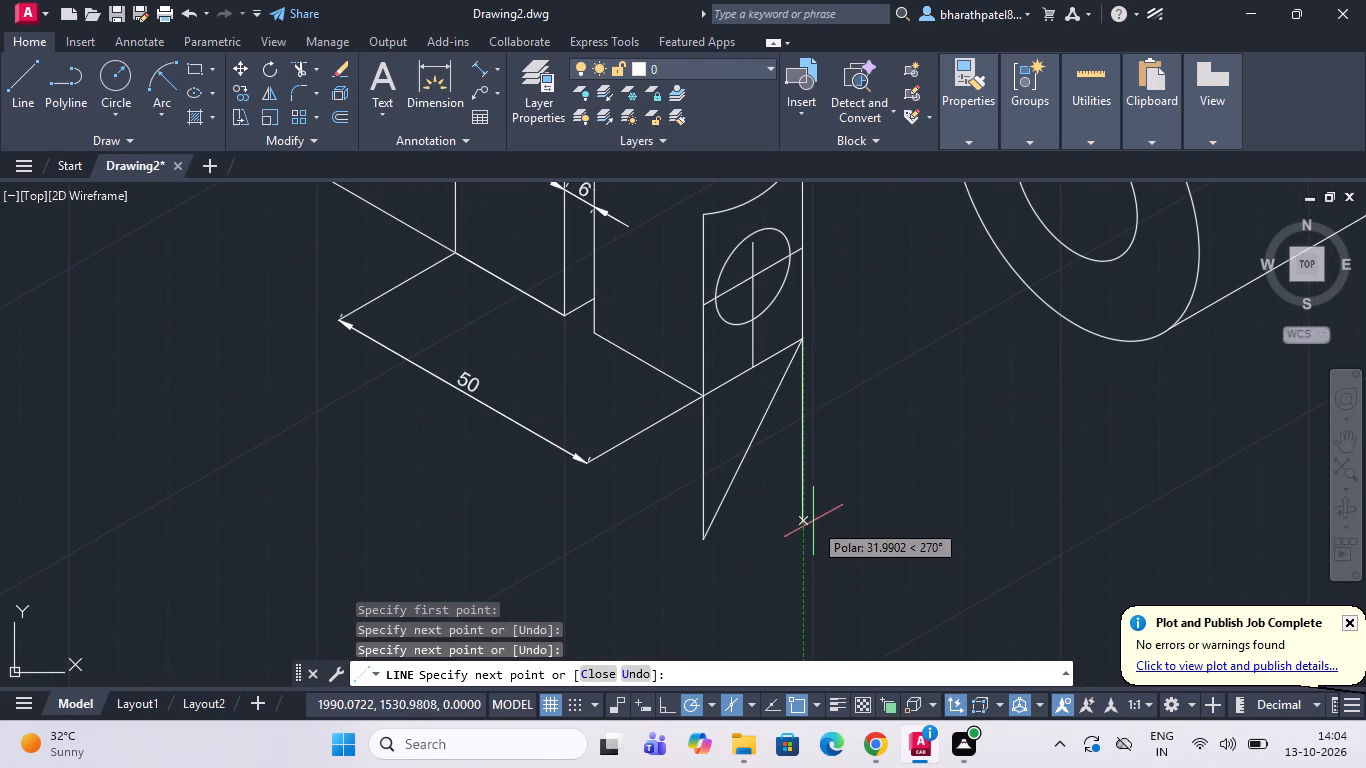
{"action": "left_click", "coordinate": [801, 499]}
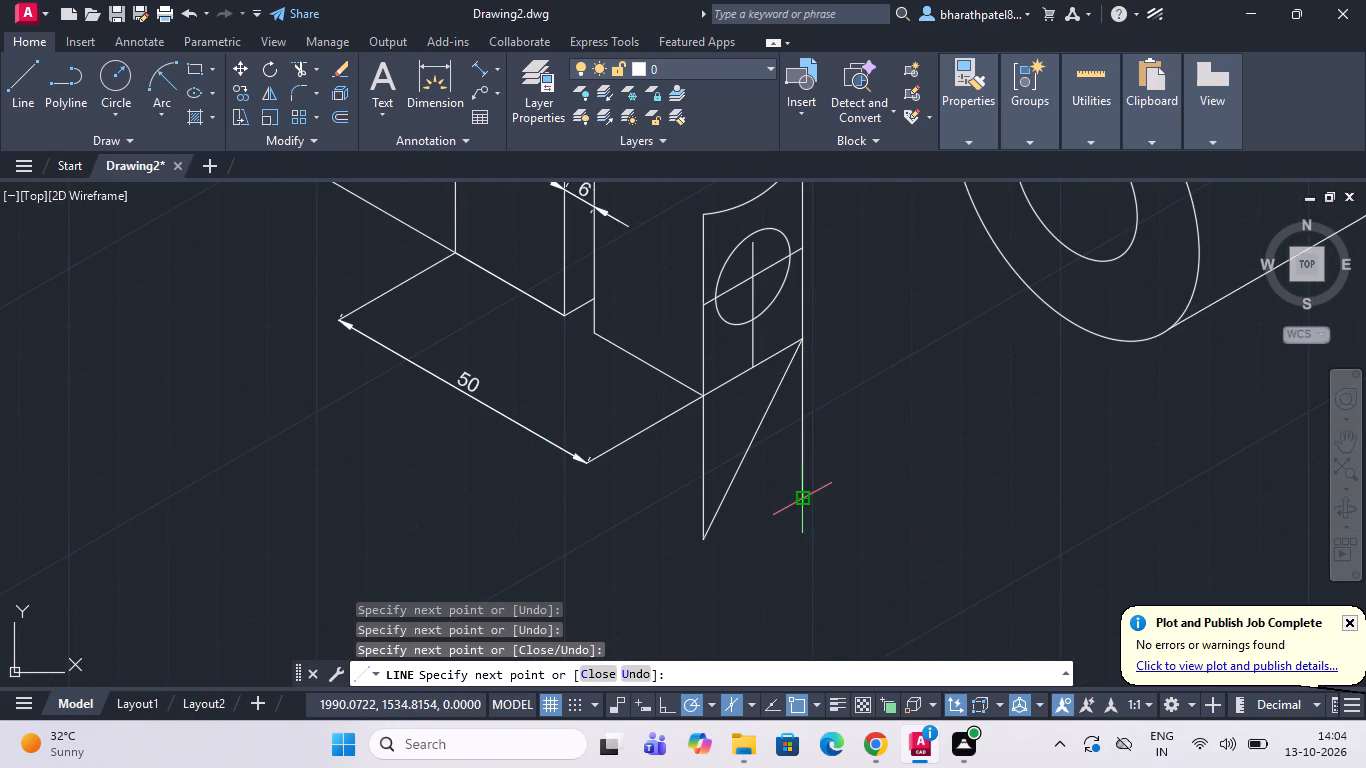
{"action": "key", "text": "Escape"}
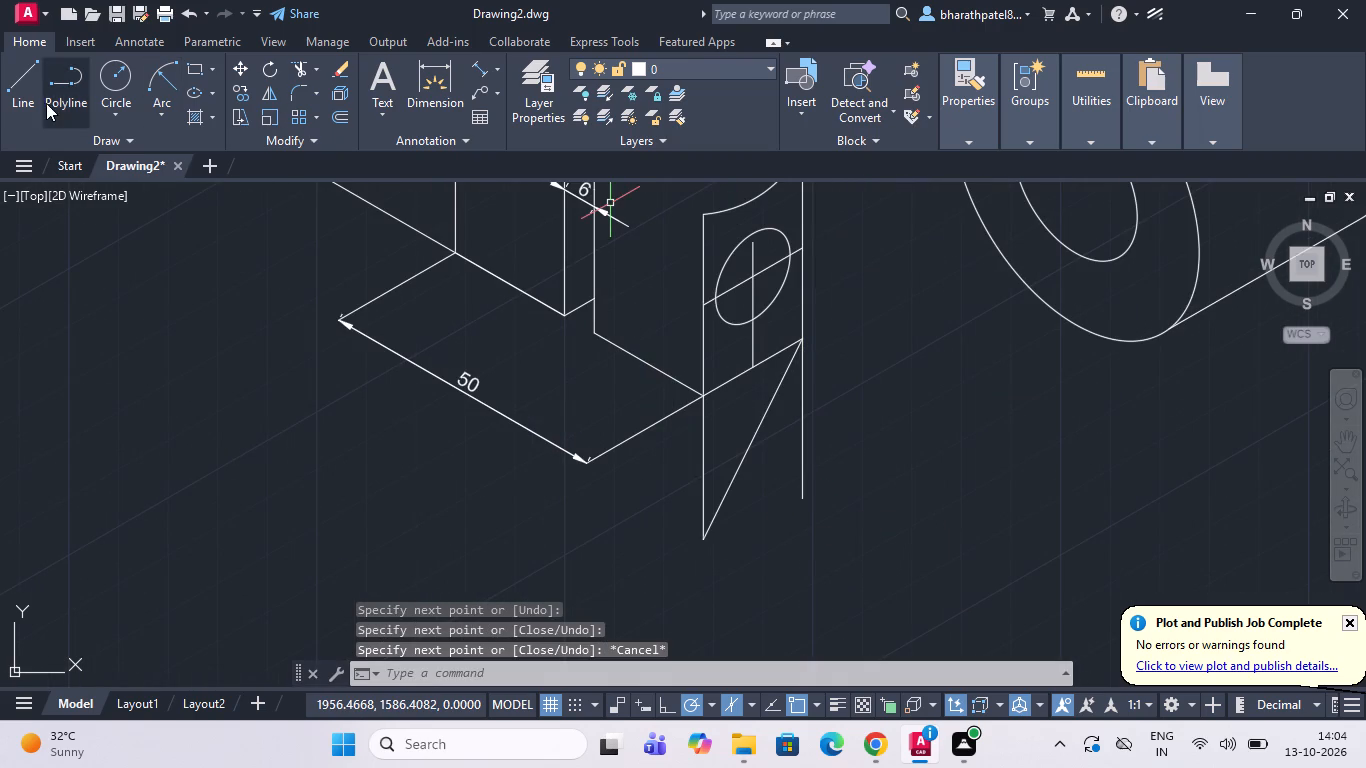
Draw a line parallel to the holed face's bottom edge, crossing both vertical extension lines below it.
{"action": "left_click_drag", "start_coordinate": [23, 80], "coordinate": [248, 166]}
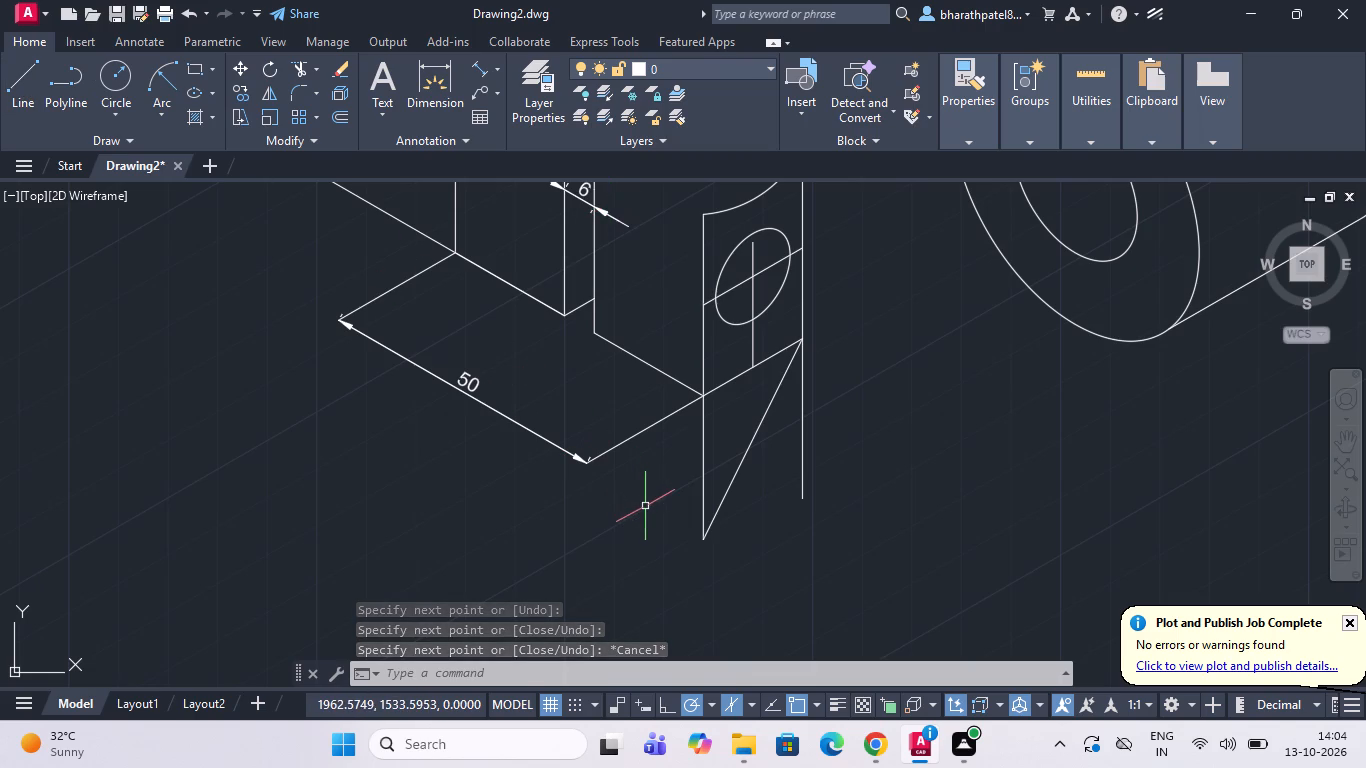
{"action": "left_click", "coordinate": [647, 510]}
{"action": "left_click", "coordinate": [651, 523]}
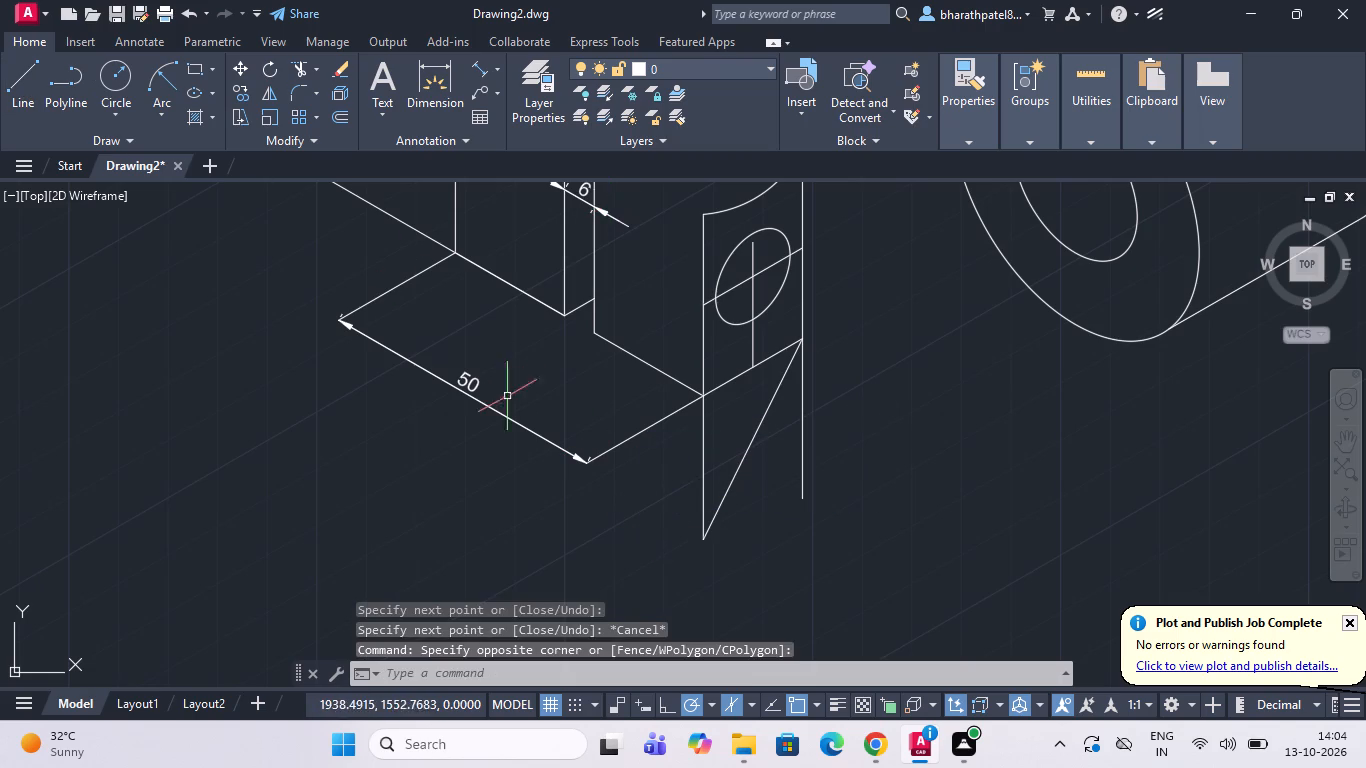
{"action": "left_click", "coordinate": [15, 98]}
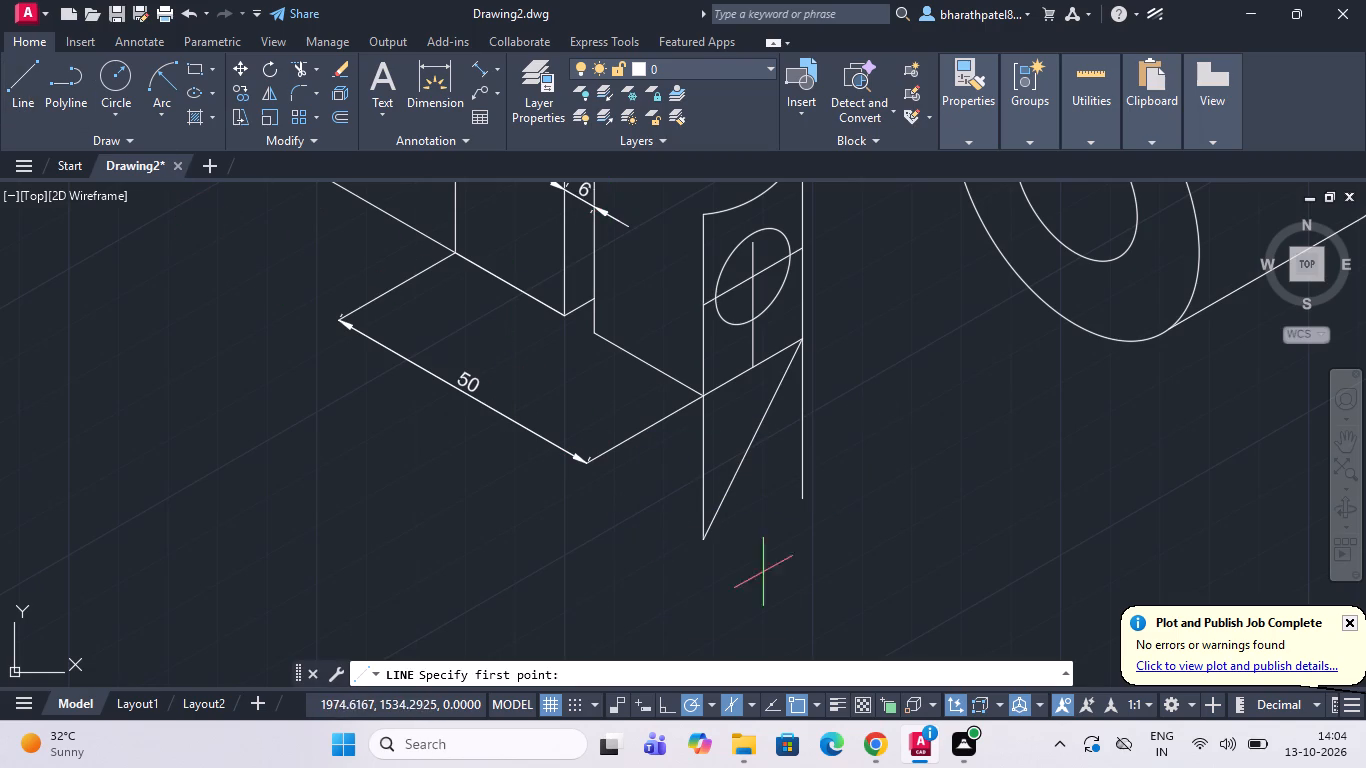
{"action": "left_click", "coordinate": [683, 507]}
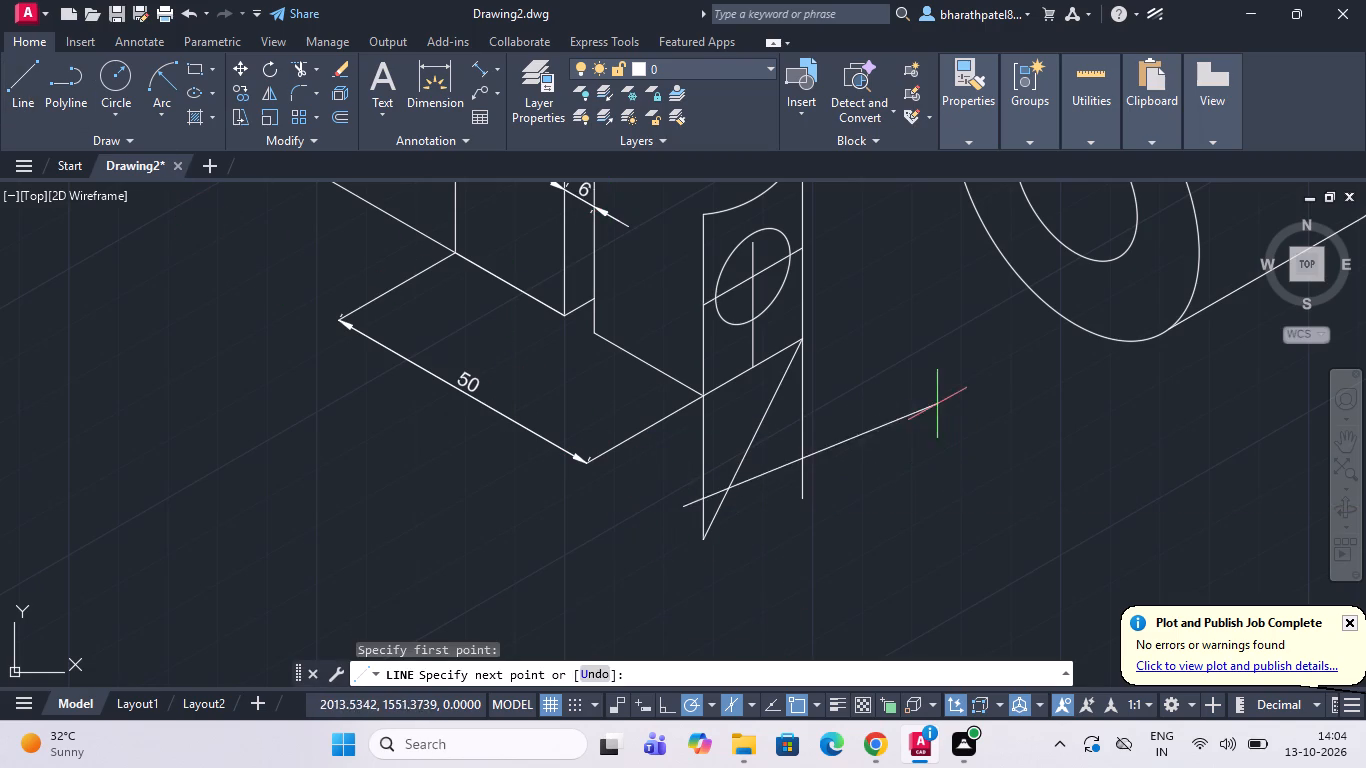
{"action": "left_click", "coordinate": [915, 376]}
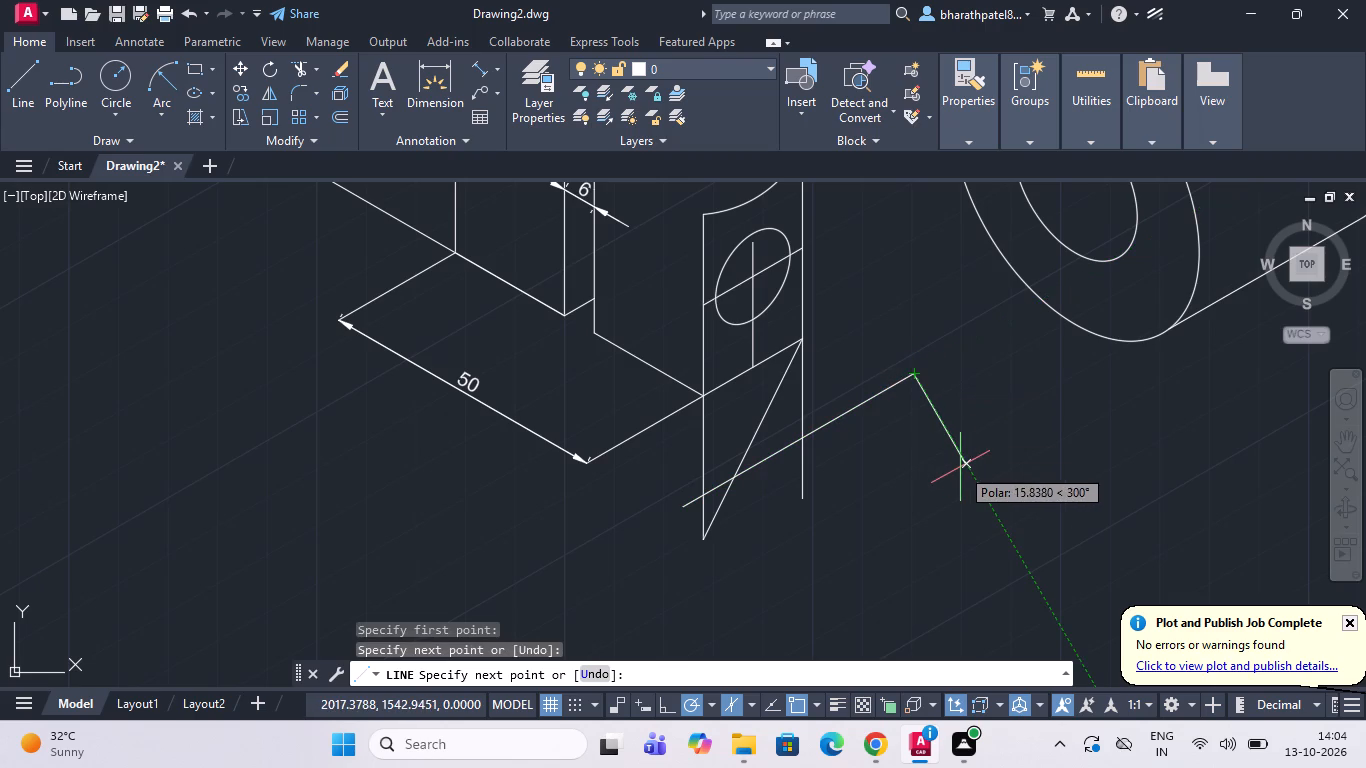
{"action": "key", "text": "Escape"}
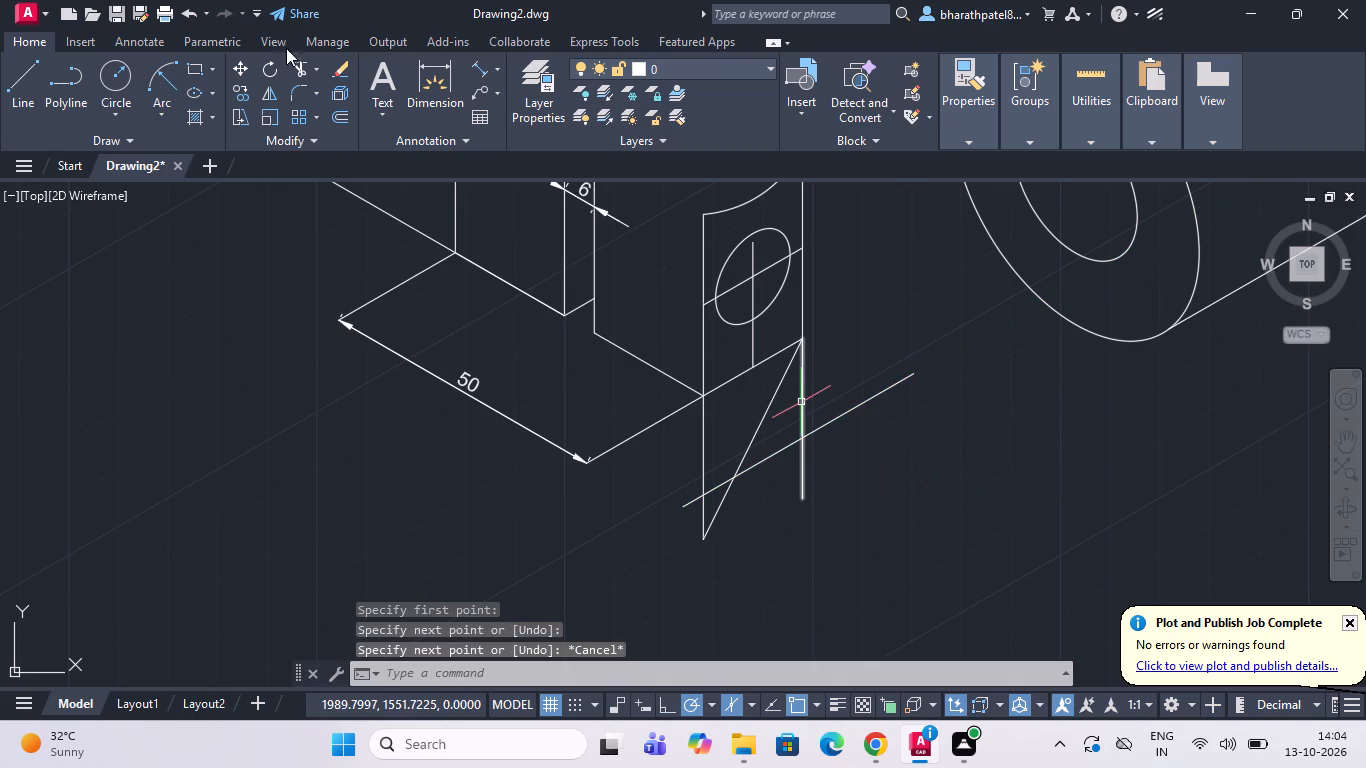
Trim away the diagonal connector and the cross line, keeping only the two vertical extension lines below the holed face.
{"action": "left_click_drag", "start_coordinate": [300, 58], "coordinate": [306, 71]}
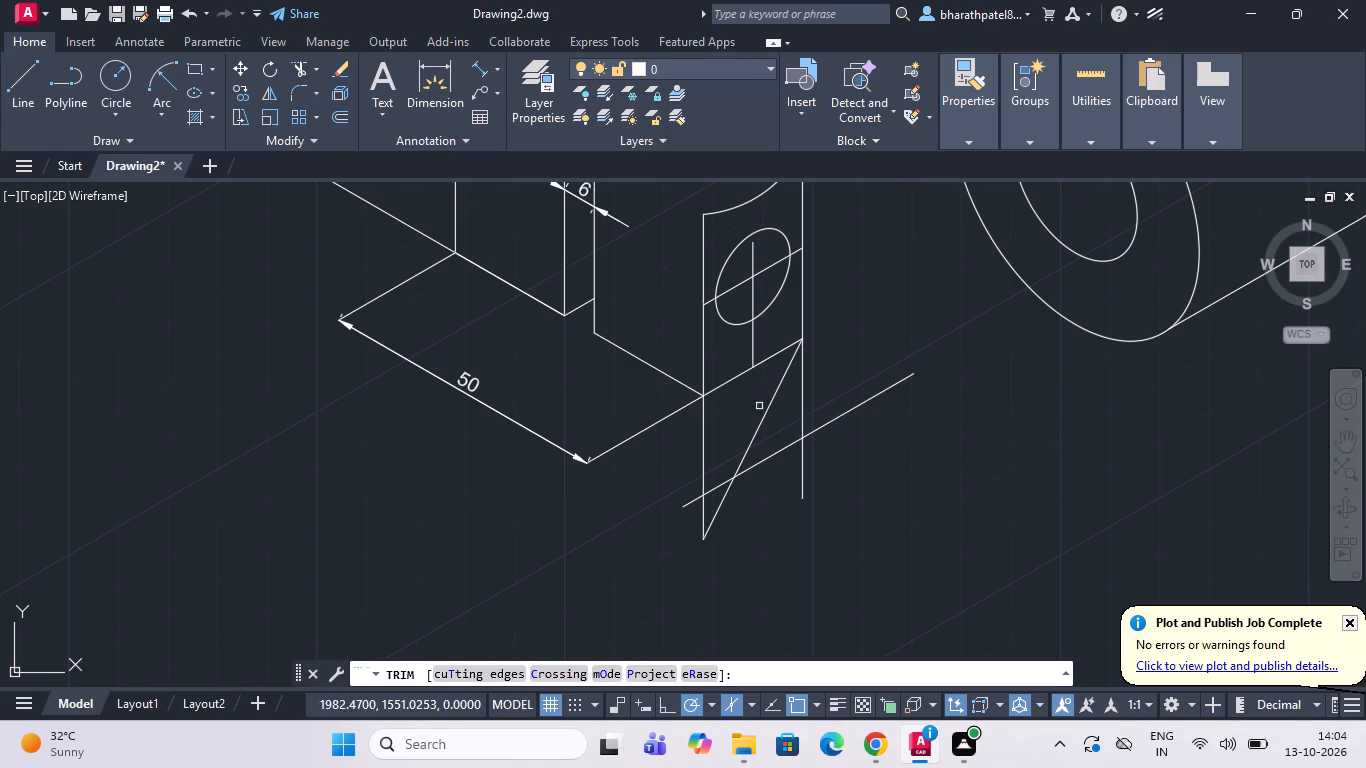
{"action": "left_click_drag", "start_coordinate": [744, 418], "coordinate": [765, 493]}
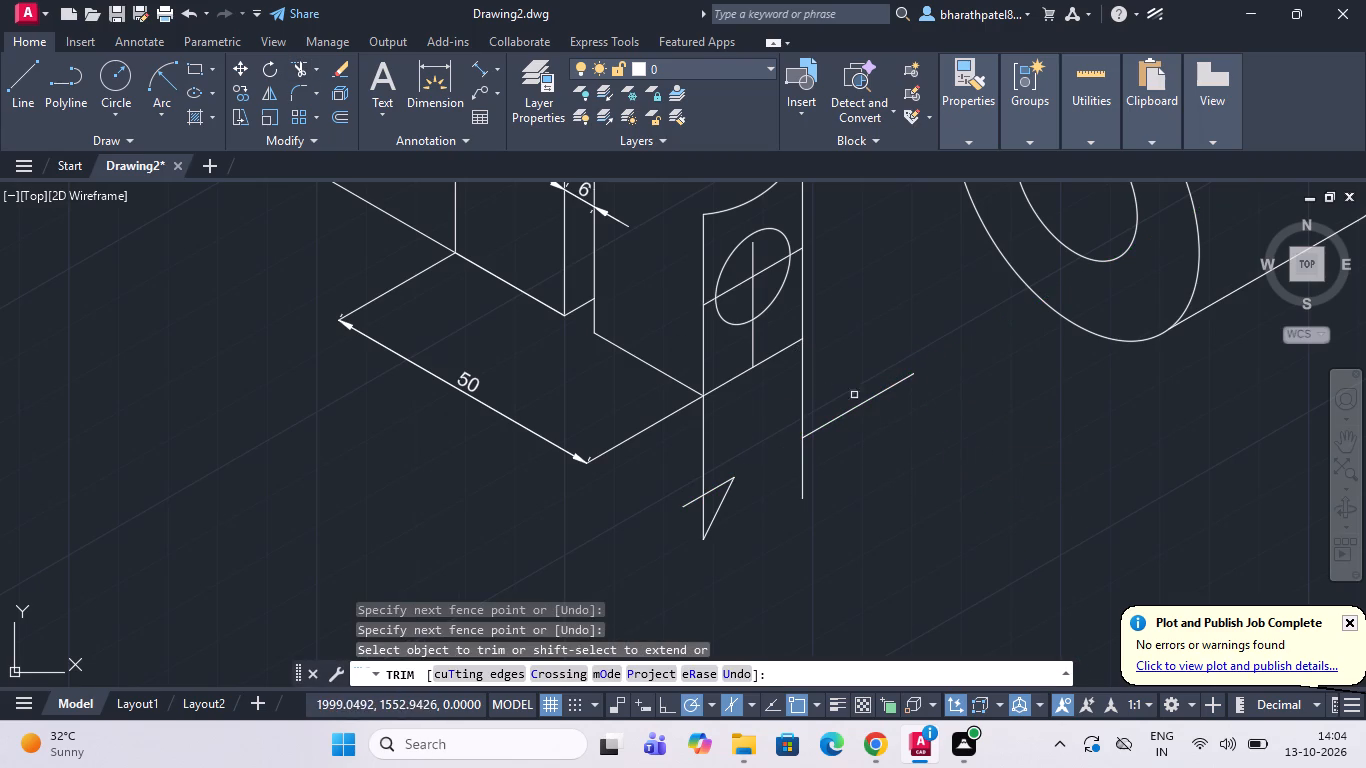
{"action": "left_click_drag", "start_coordinate": [843, 370], "coordinate": [858, 495]}
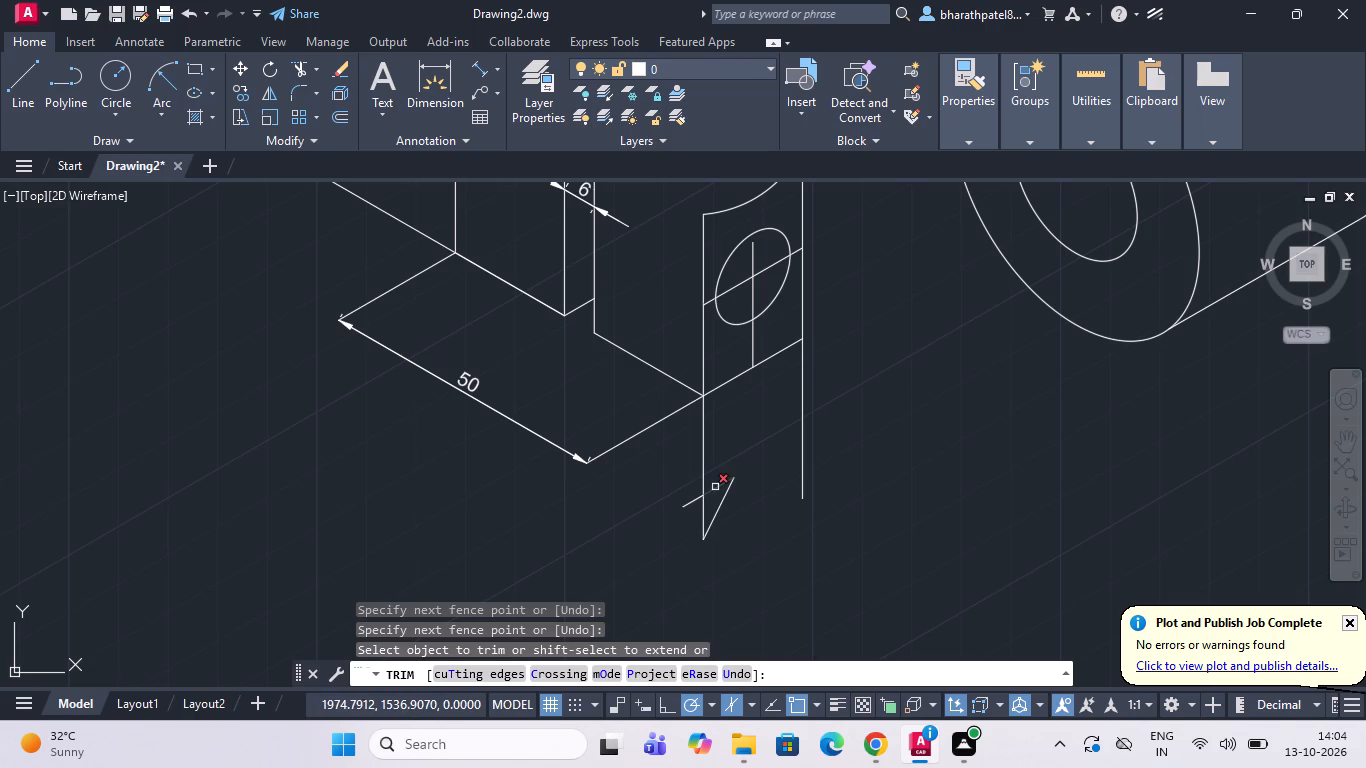
{"action": "left_click_drag", "start_coordinate": [717, 468], "coordinate": [735, 552]}
{"action": "scroll", "coordinate": [688, 551], "scroll_direction": "up", "scroll_amount": 3}
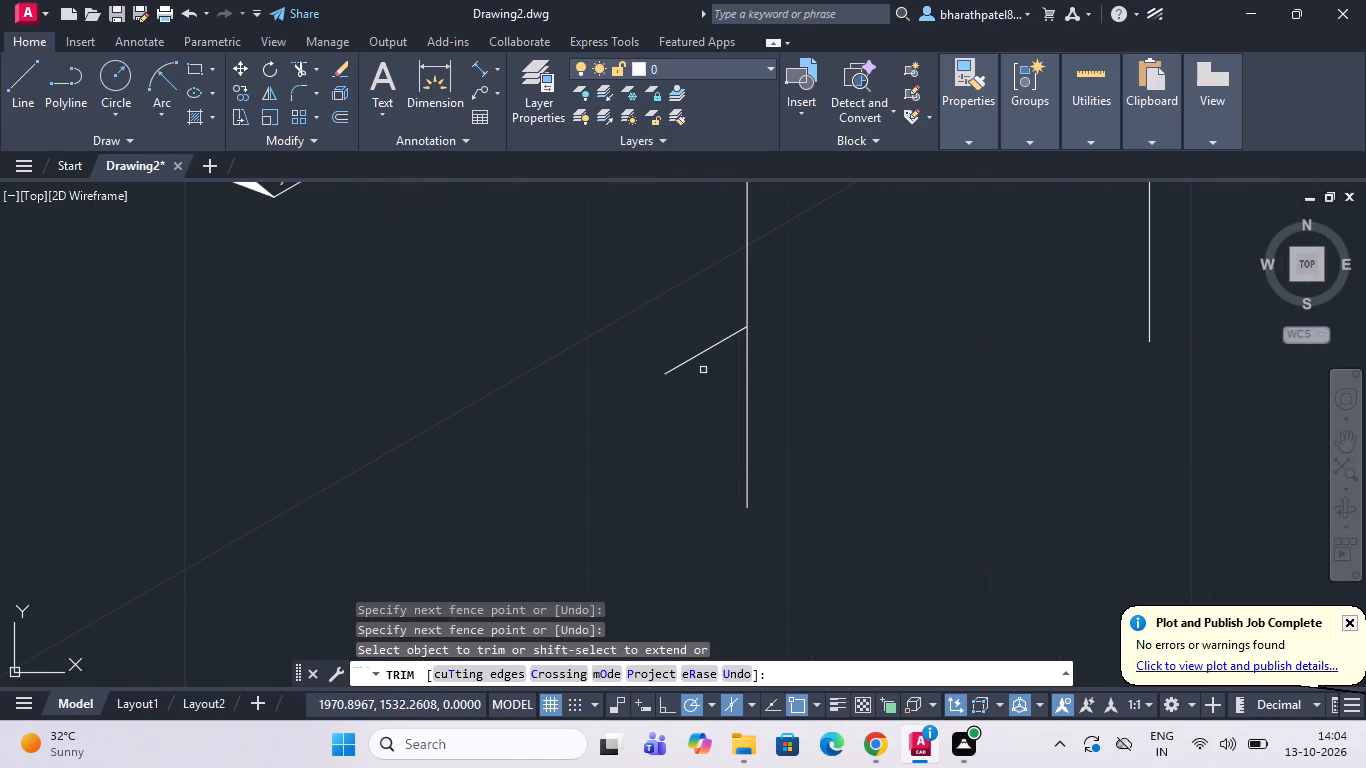
{"action": "left_click_drag", "start_coordinate": [677, 303], "coordinate": [685, 419]}
{"action": "scroll", "coordinate": [685, 419], "scroll_direction": "down", "scroll_amount": 3}
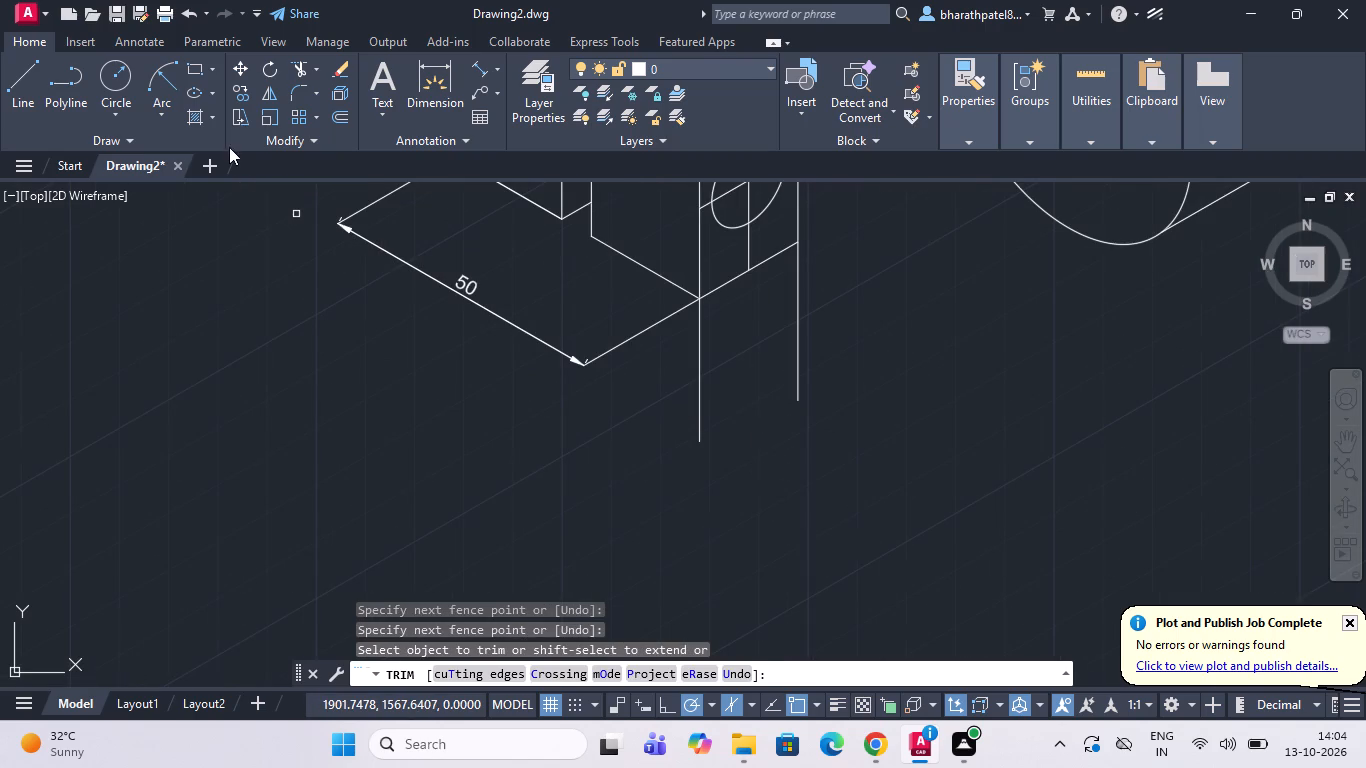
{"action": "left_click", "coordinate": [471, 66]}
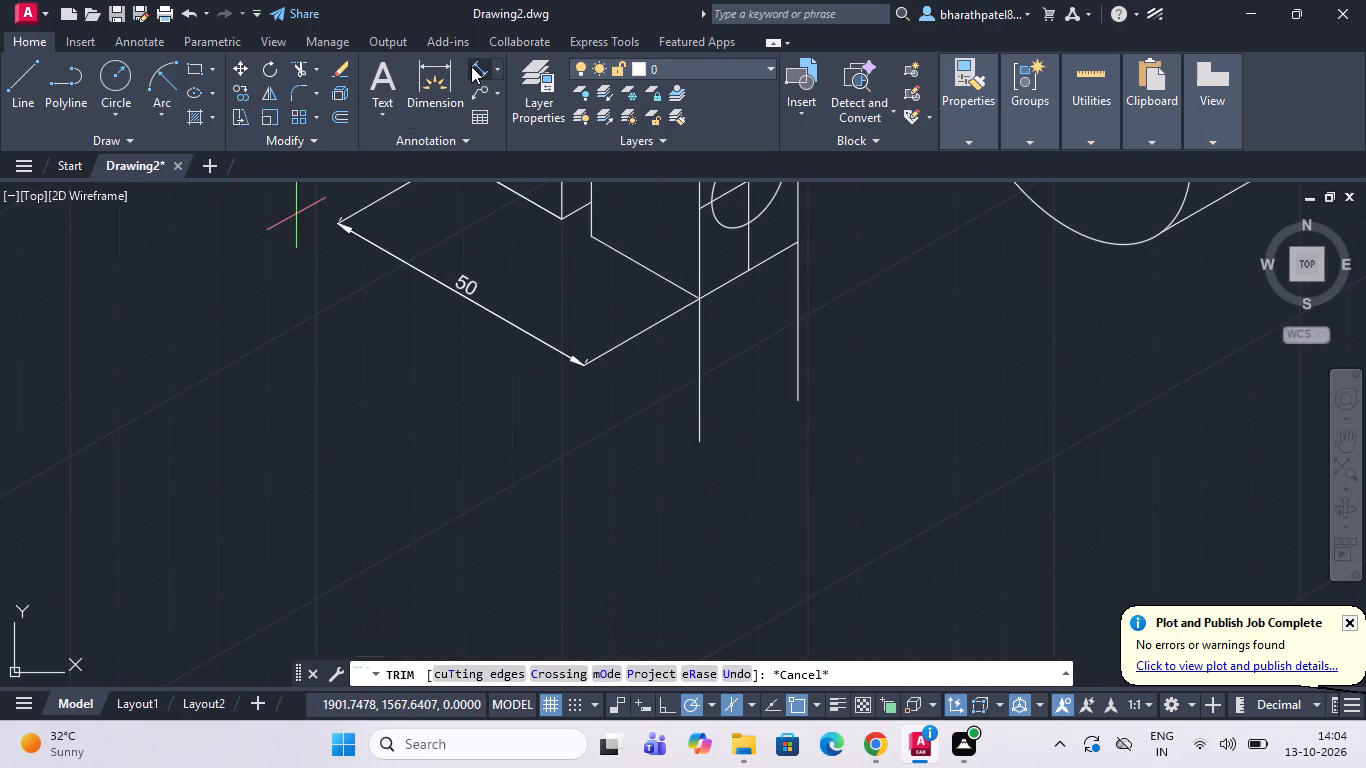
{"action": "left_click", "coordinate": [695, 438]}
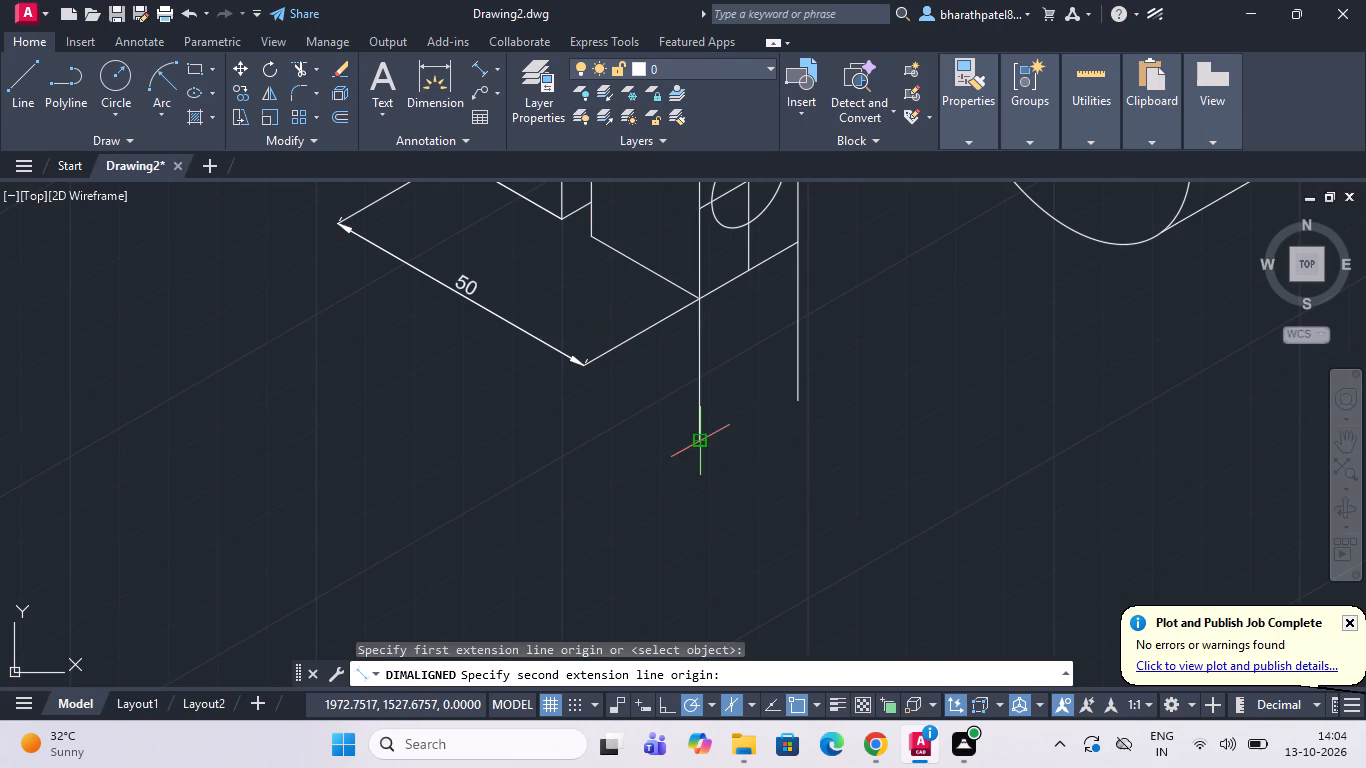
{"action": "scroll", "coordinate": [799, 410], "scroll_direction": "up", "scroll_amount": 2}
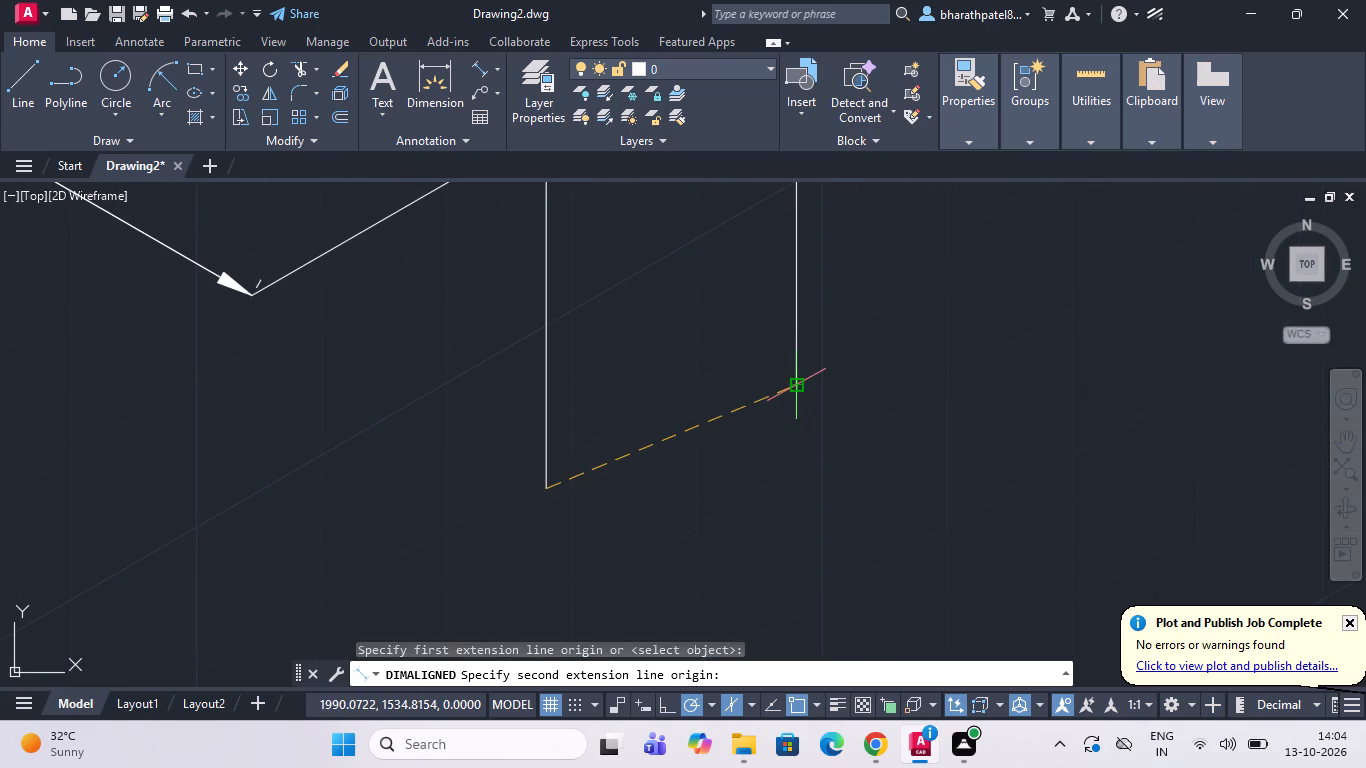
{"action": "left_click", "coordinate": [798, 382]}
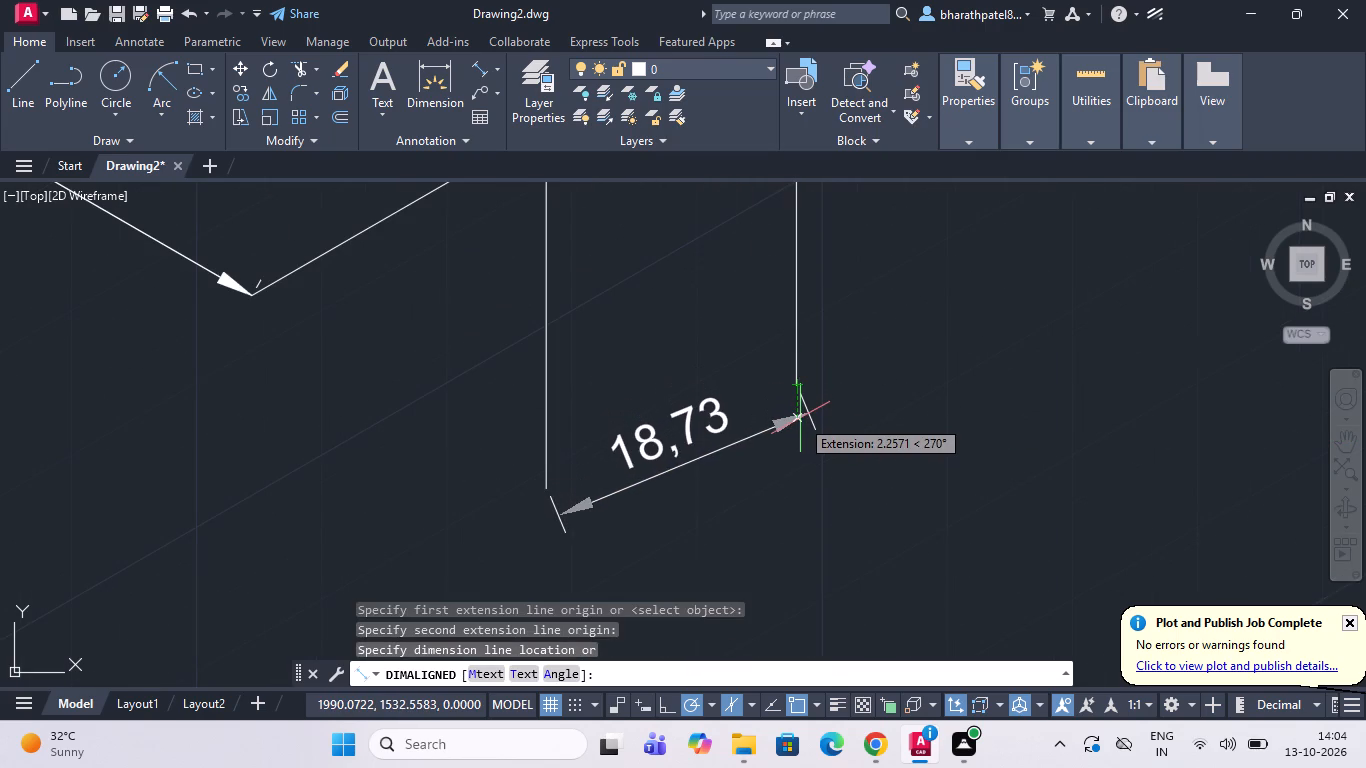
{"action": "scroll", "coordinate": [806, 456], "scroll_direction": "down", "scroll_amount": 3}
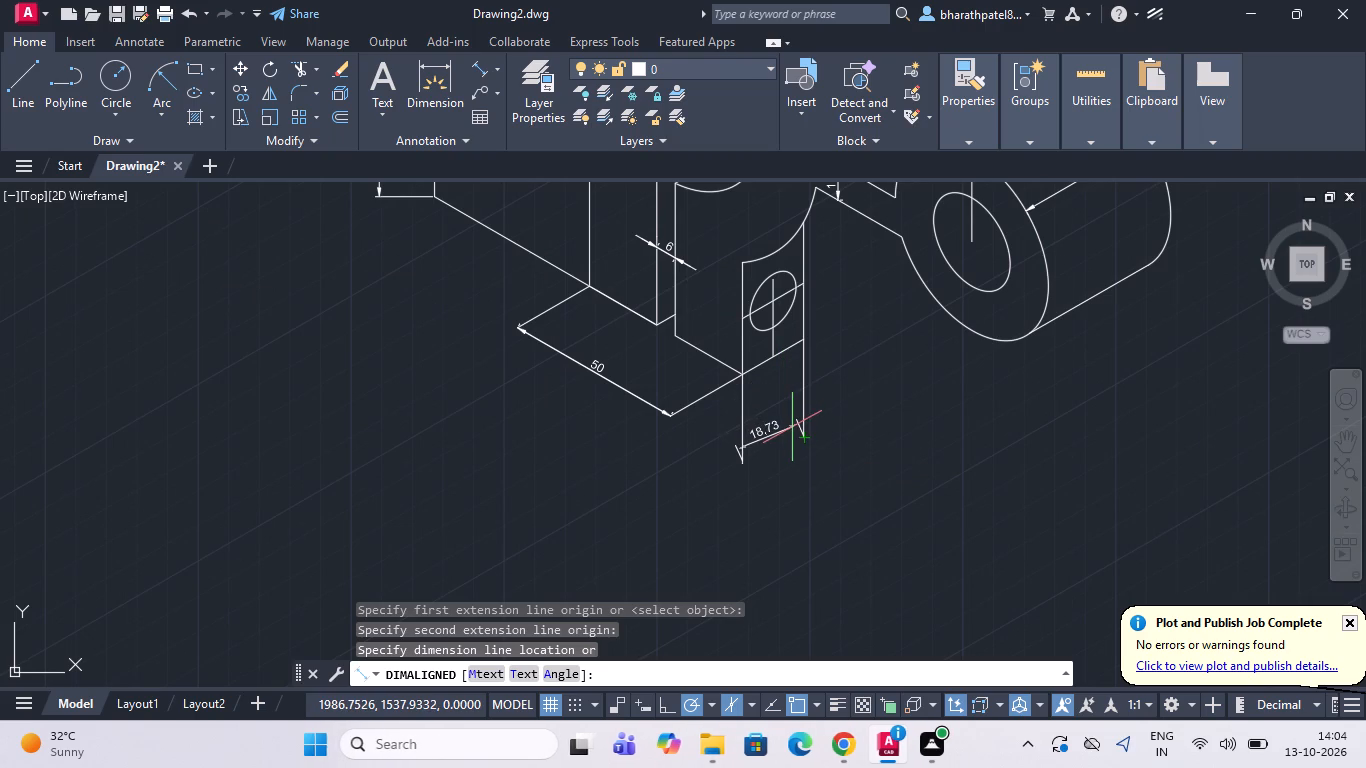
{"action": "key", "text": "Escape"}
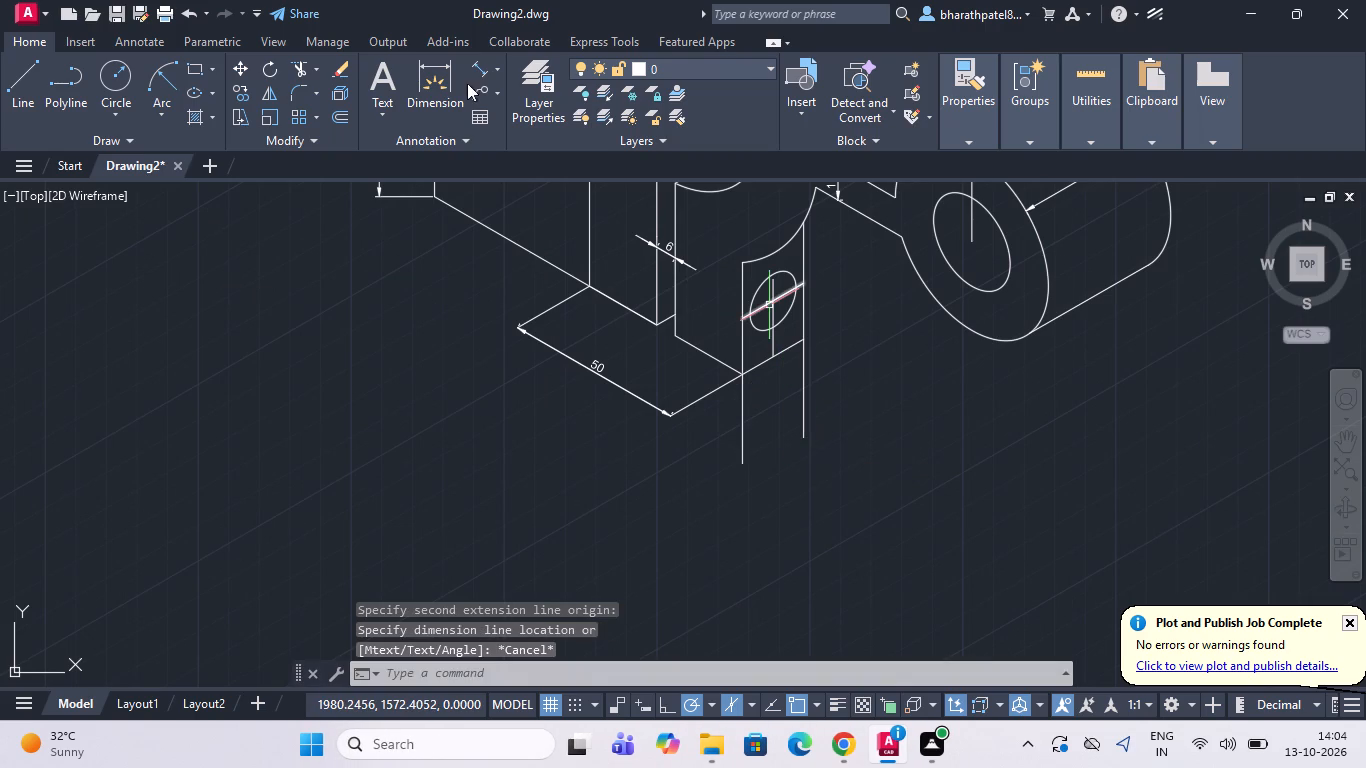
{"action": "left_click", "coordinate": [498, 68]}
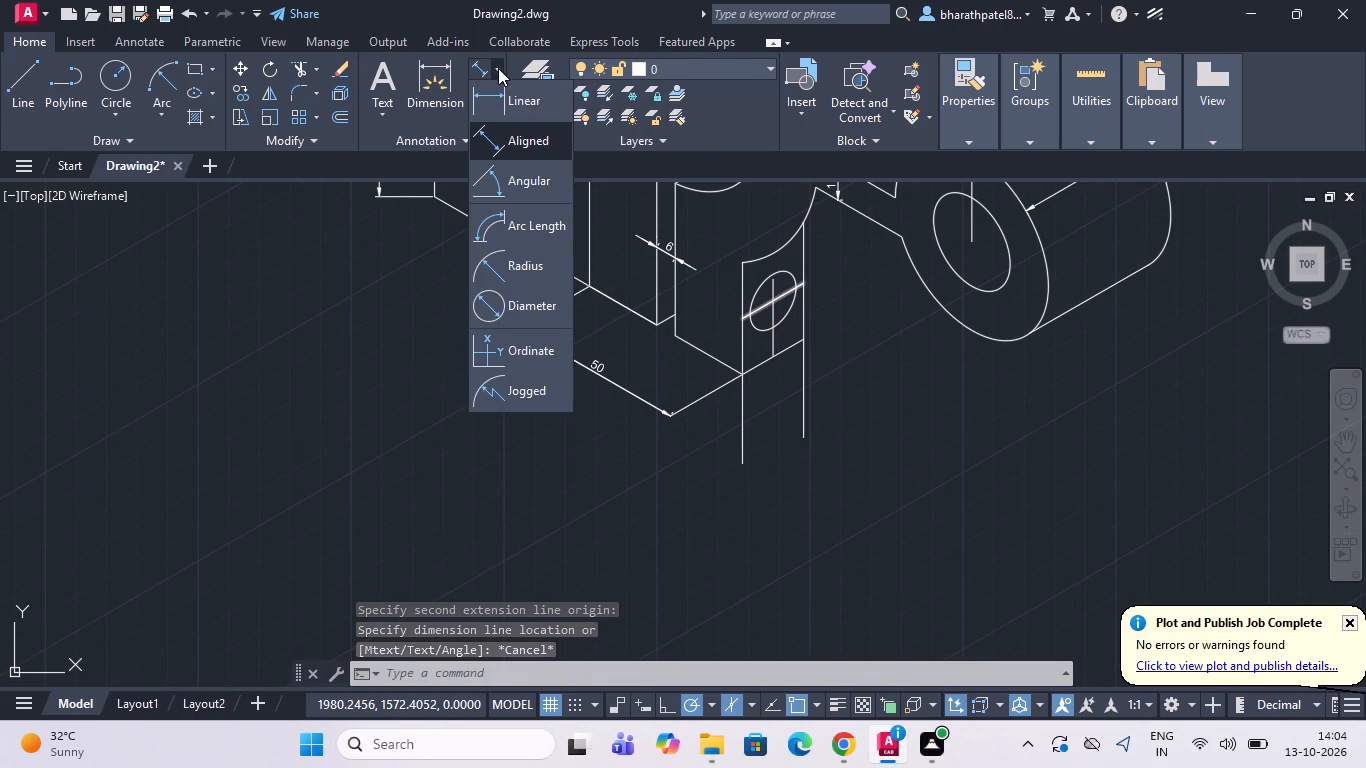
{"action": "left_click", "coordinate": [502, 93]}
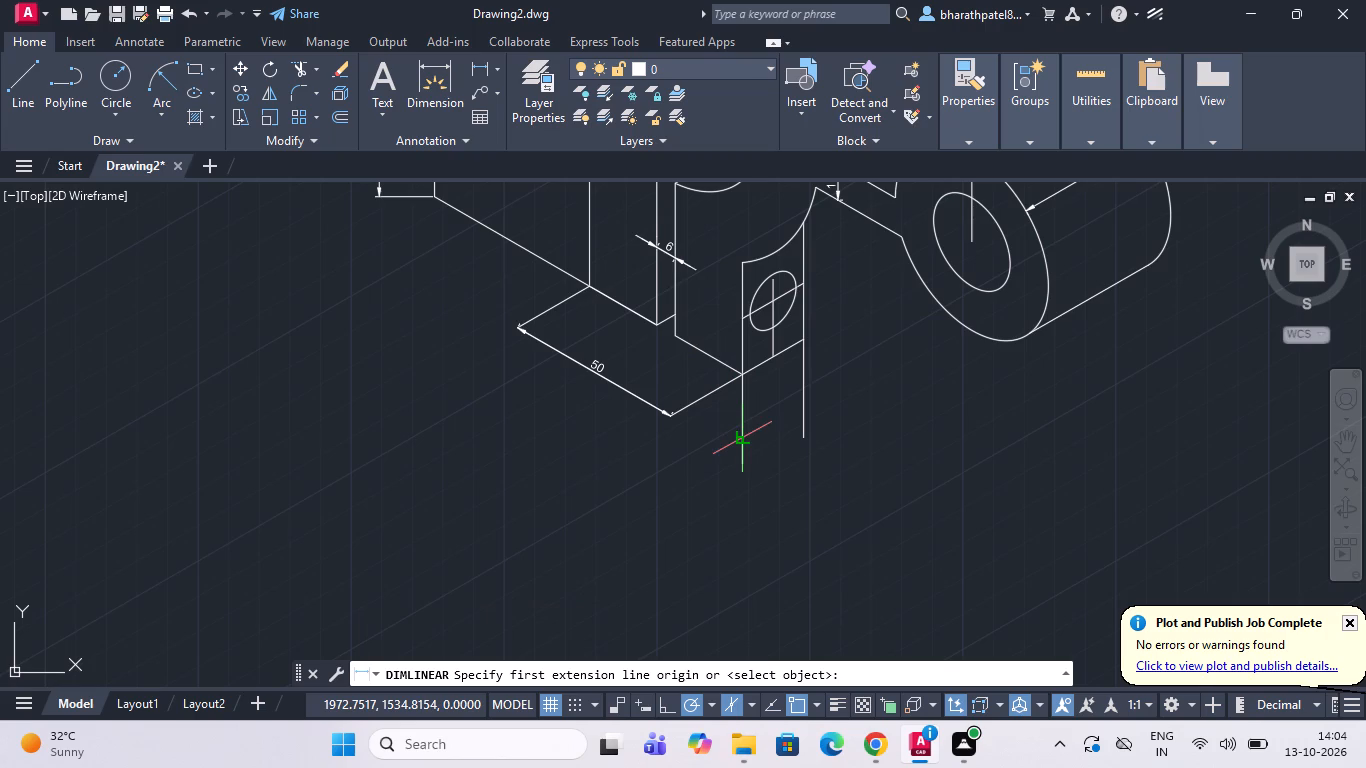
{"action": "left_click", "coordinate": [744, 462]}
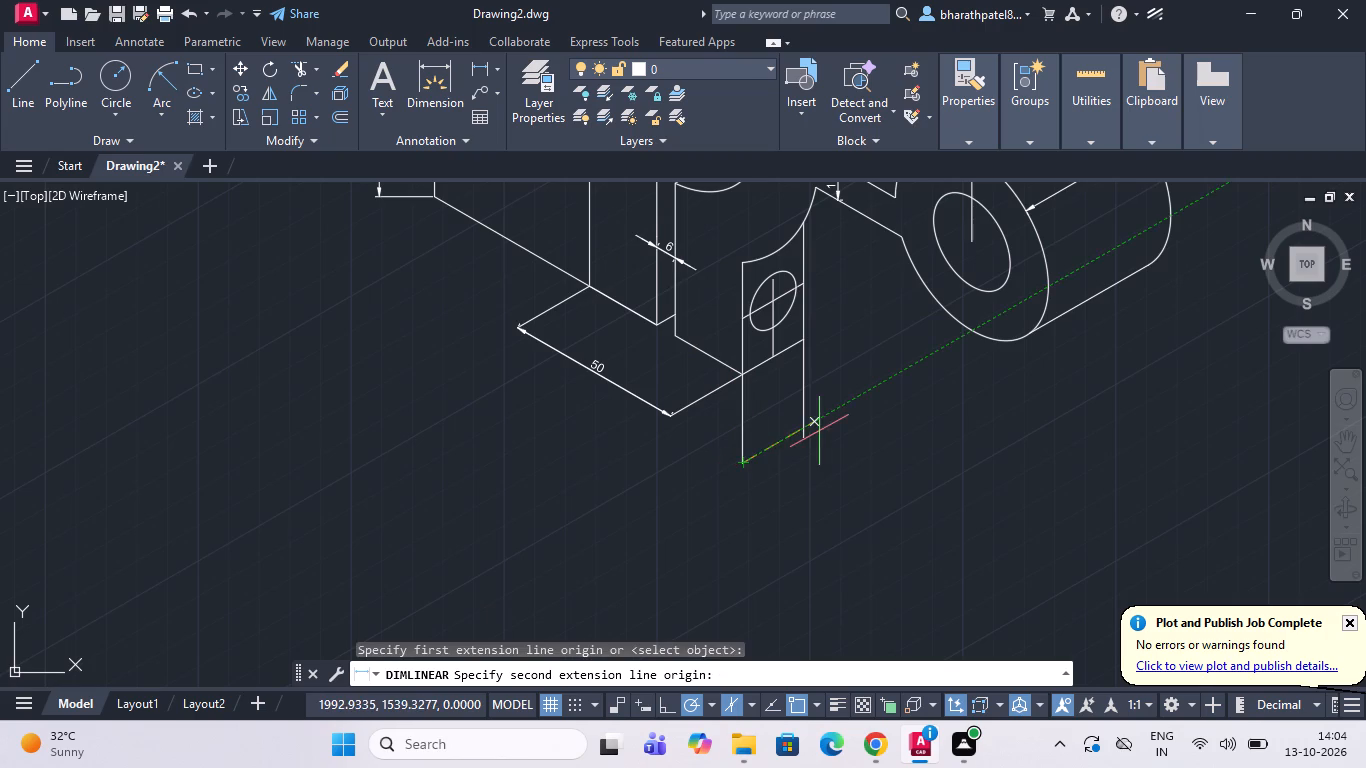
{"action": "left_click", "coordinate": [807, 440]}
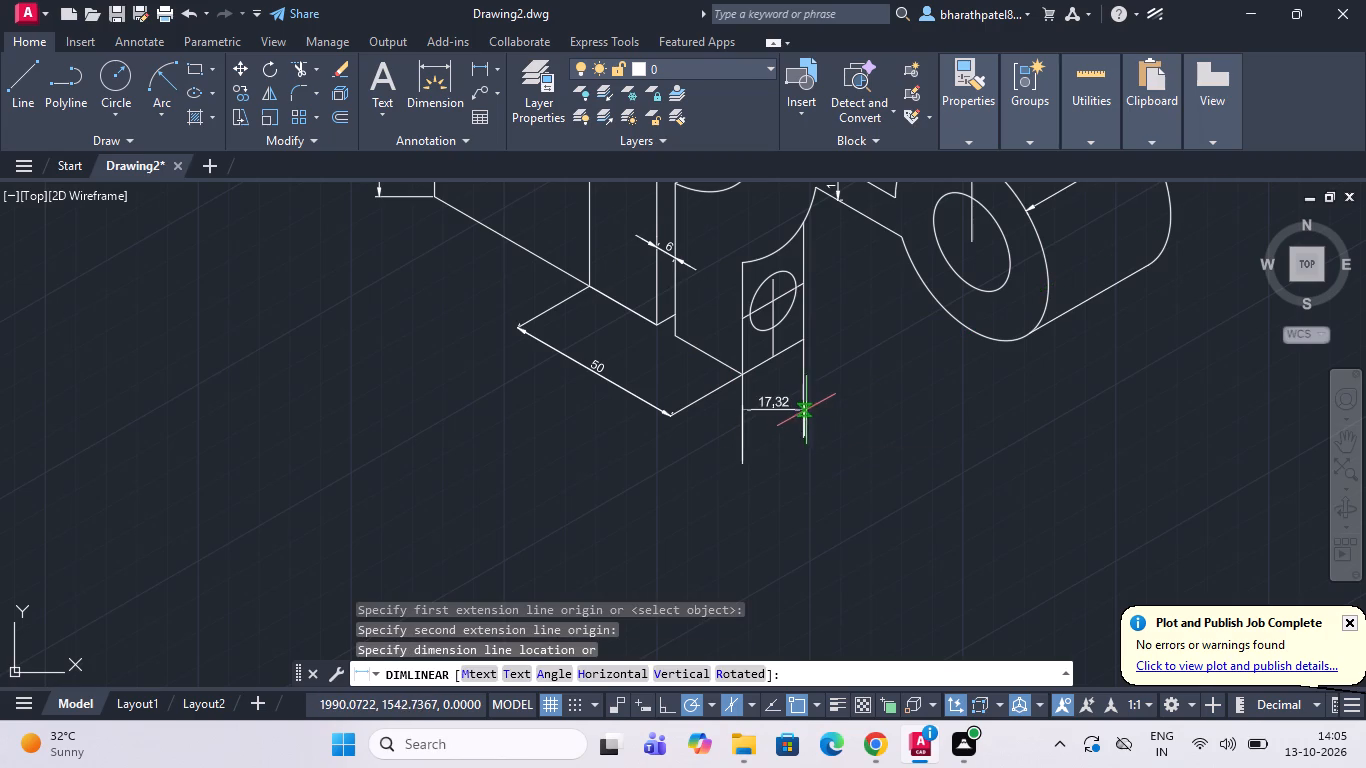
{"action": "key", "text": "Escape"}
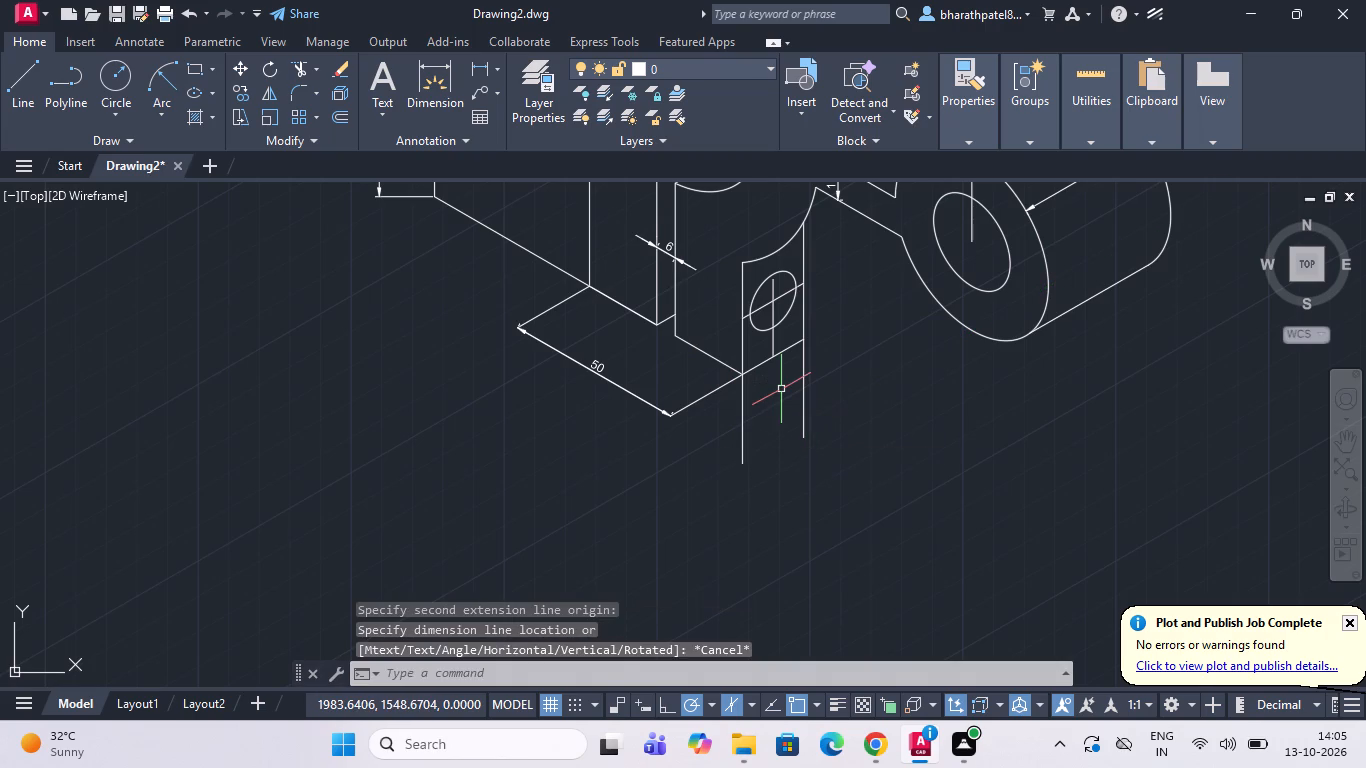
Draw a line parallel to the holed face's bottom edge, crossing both vertical extension lines above their lower ends.
{"action": "left_click", "coordinate": [8, 82]}
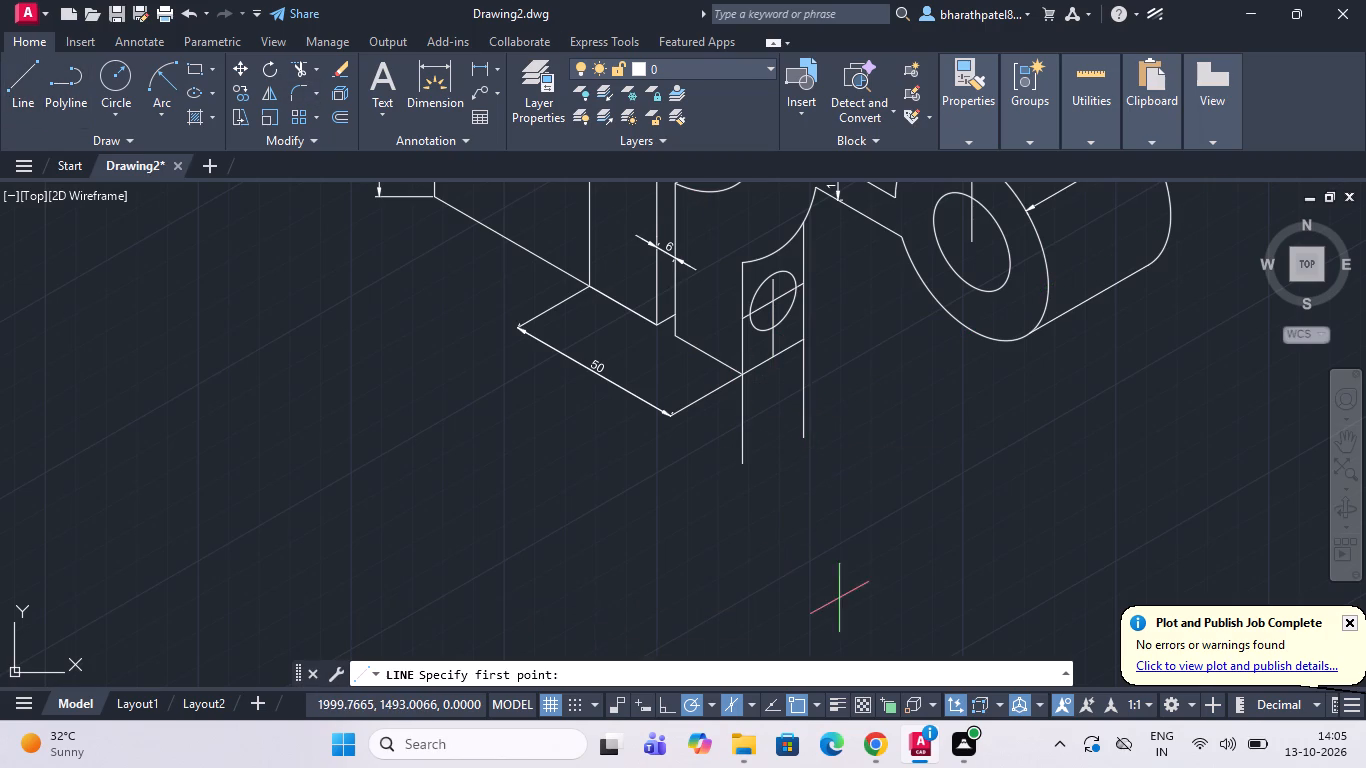
{"action": "left_click", "coordinate": [692, 455]}
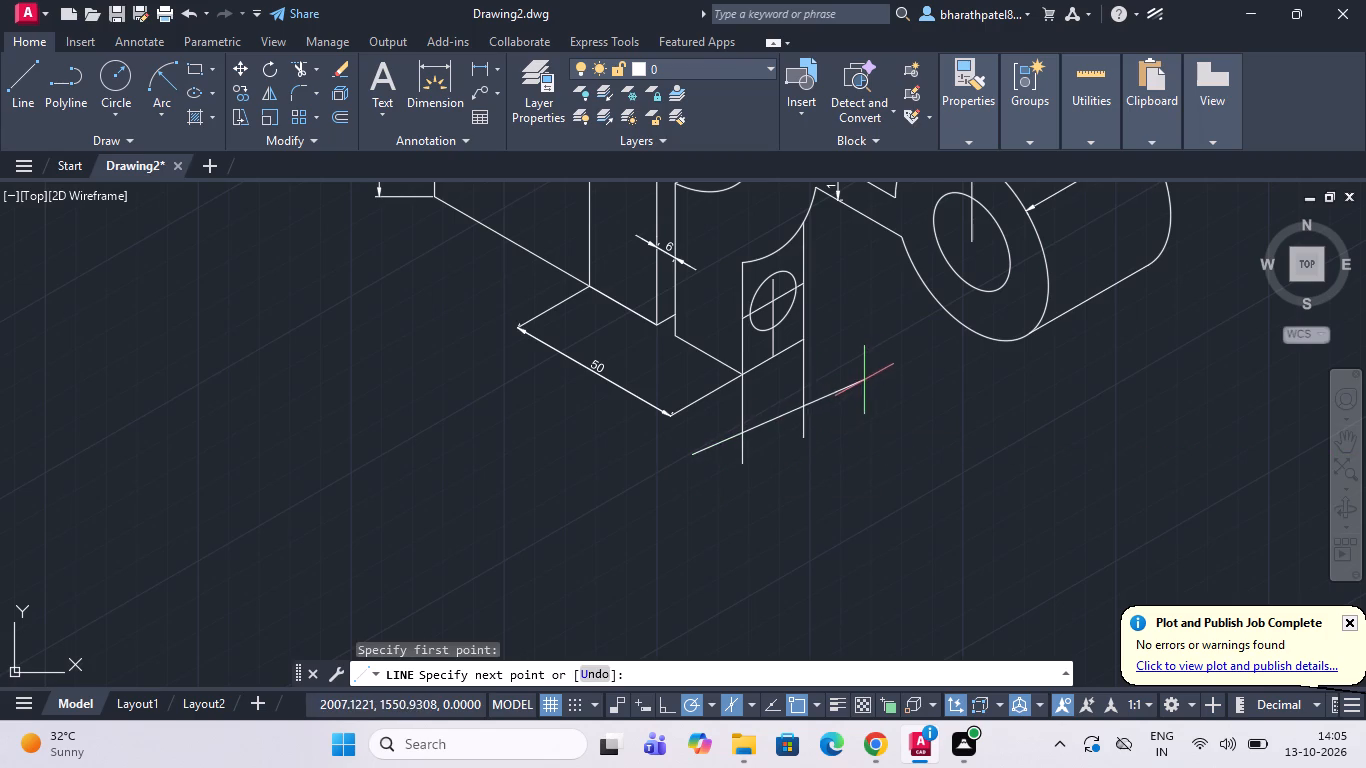
{"action": "left_click", "coordinate": [862, 362]}
{"action": "key", "text": "Escape"}
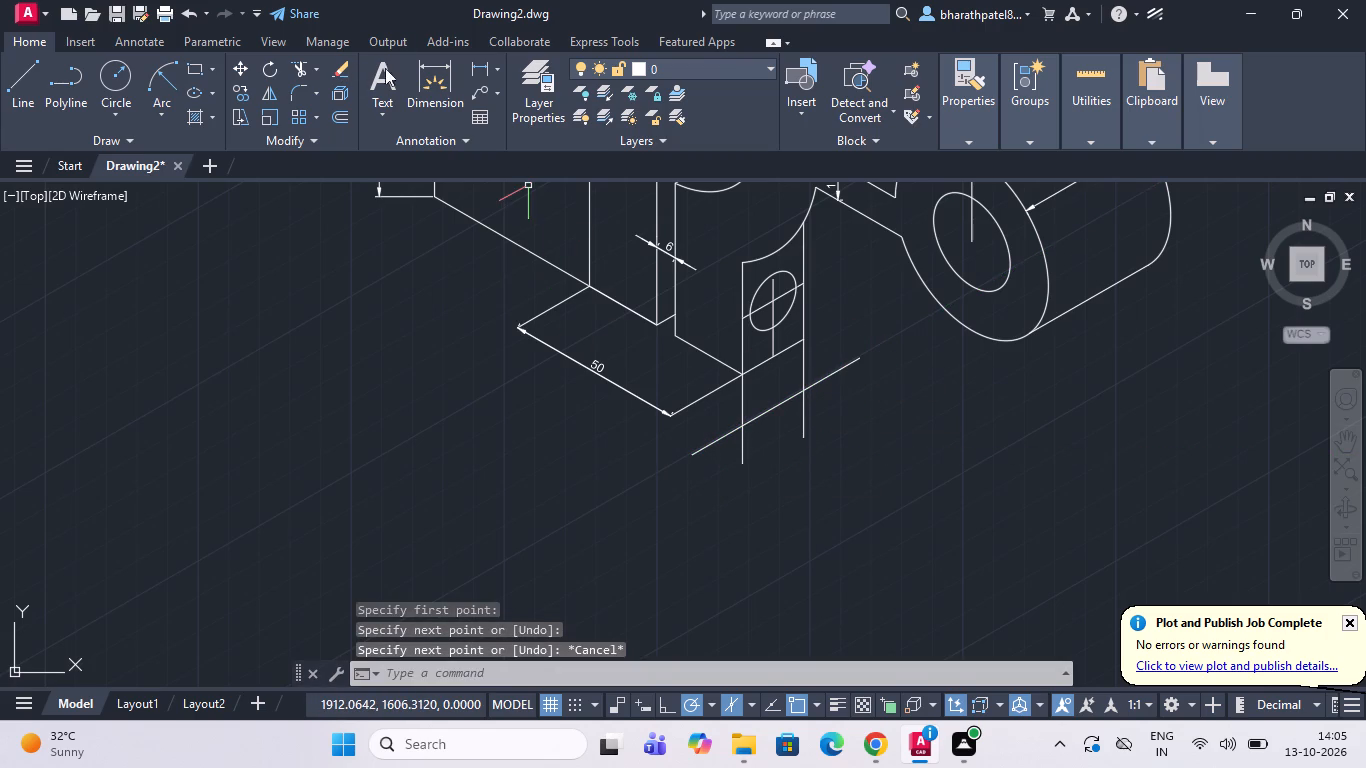
Add a 20 aligned dimension between the cross line's intersections with the two vertical extension lines, placed along the cross line.
{"action": "left_click", "coordinate": [493, 67]}
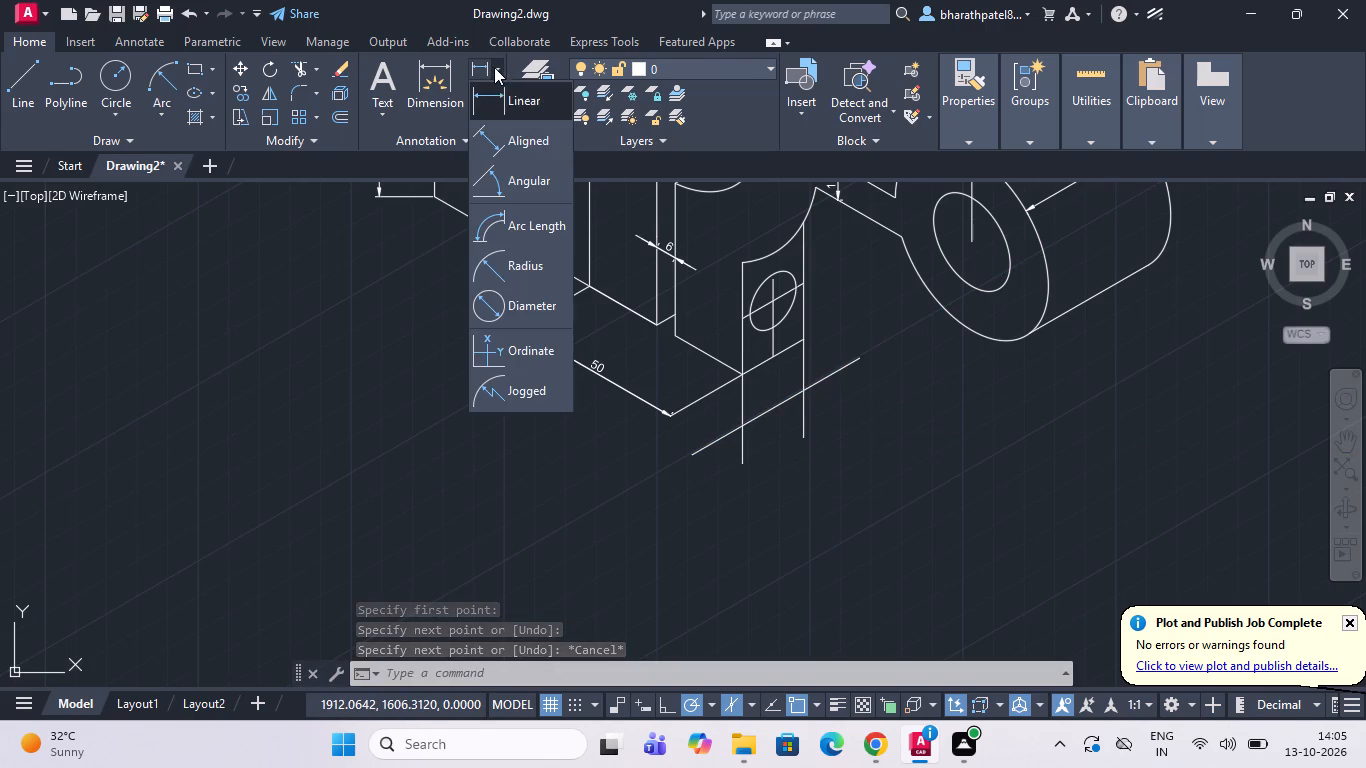
{"action": "left_click", "coordinate": [500, 131]}
{"action": "scroll", "coordinate": [761, 414], "scroll_direction": "up", "scroll_amount": 3}
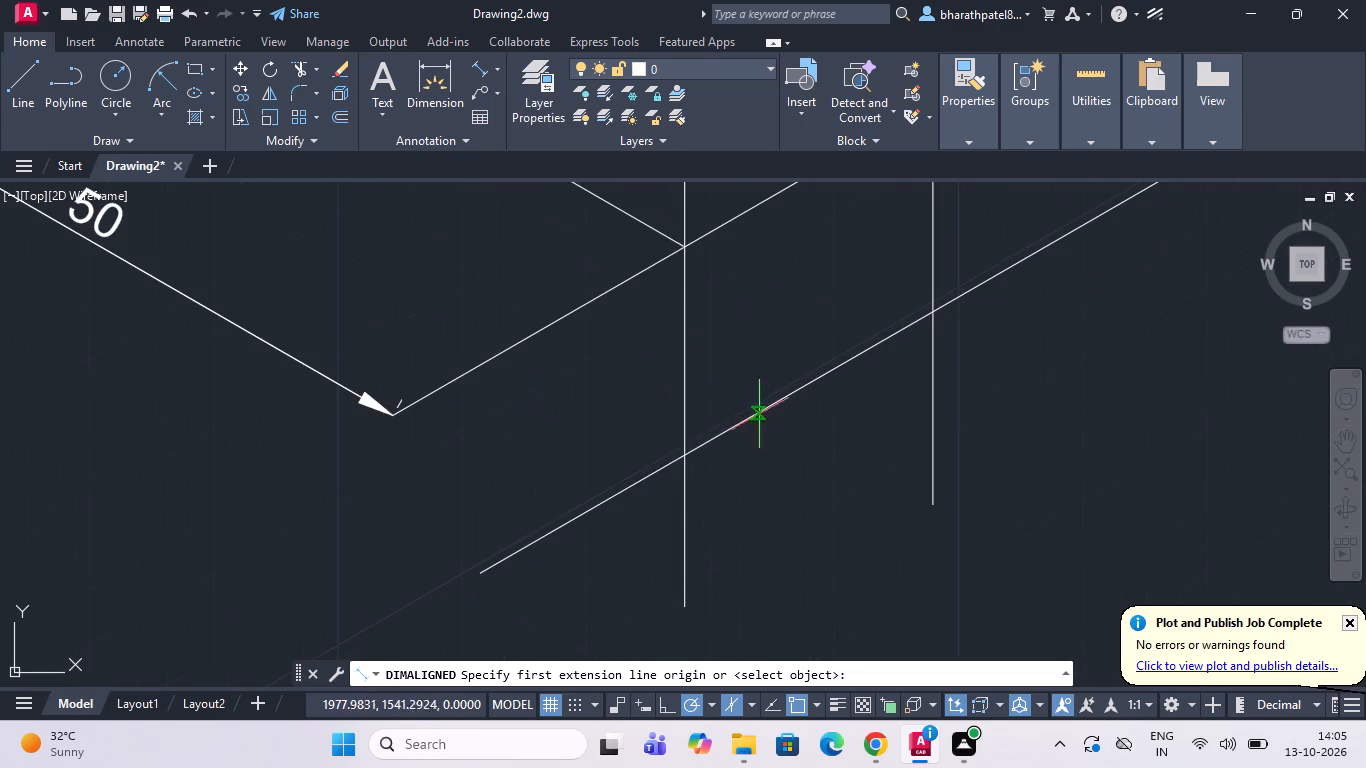
{"action": "left_click", "coordinate": [690, 459]}
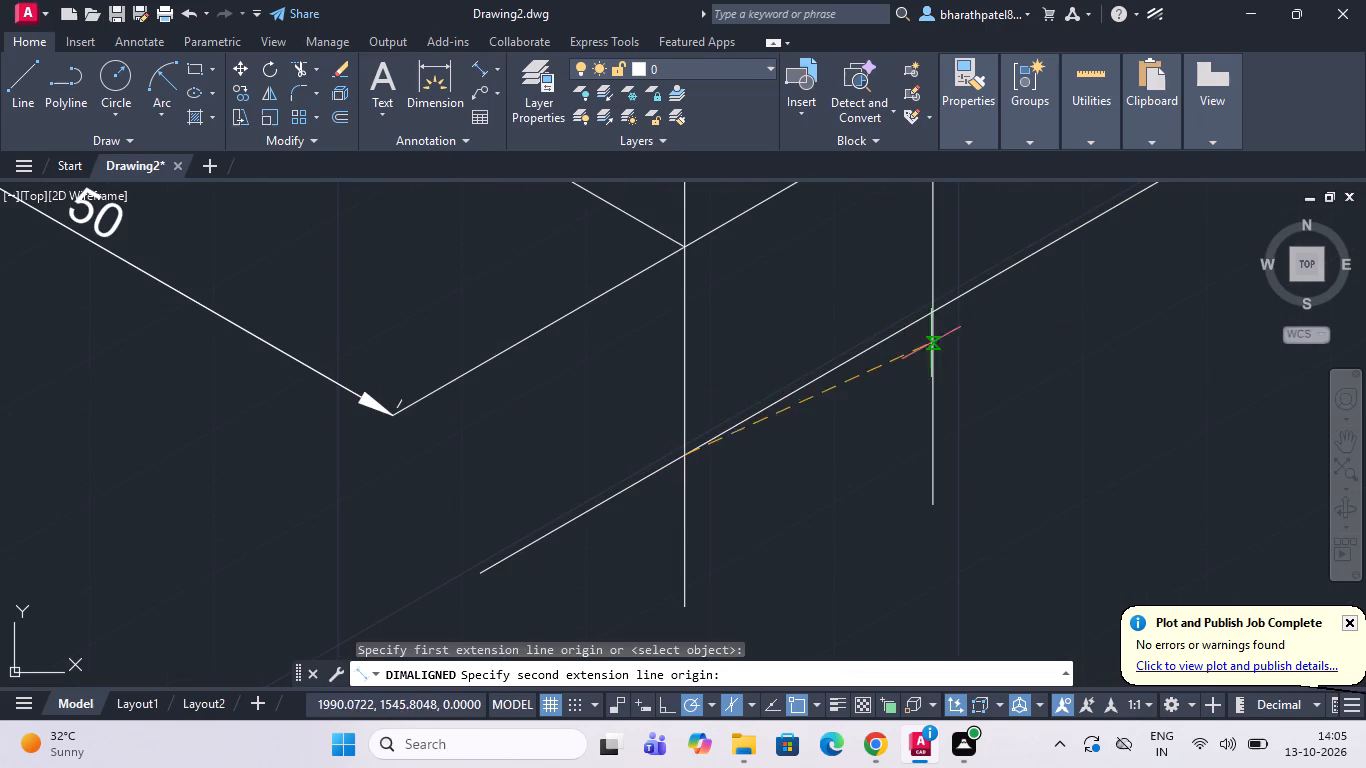
{"action": "left_click", "coordinate": [933, 311]}
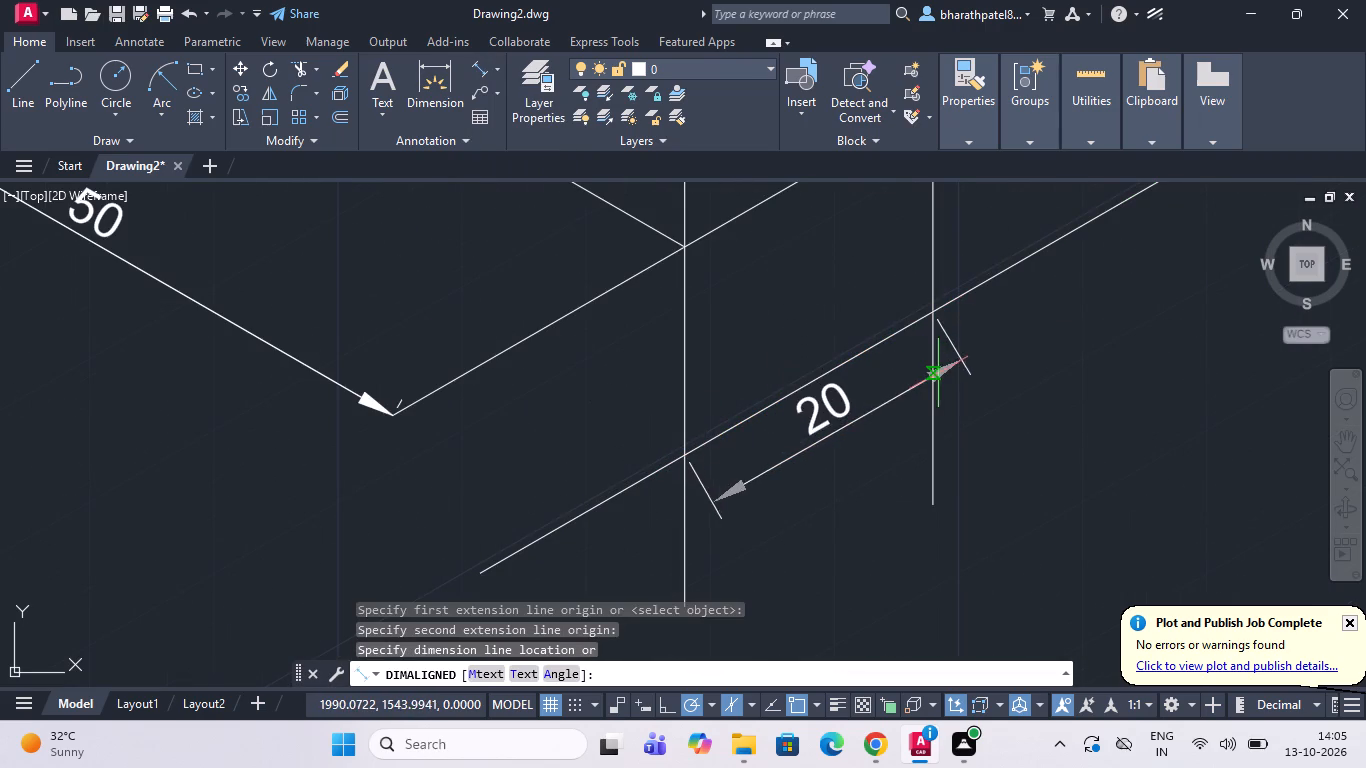
{"action": "left_click", "coordinate": [921, 317]}
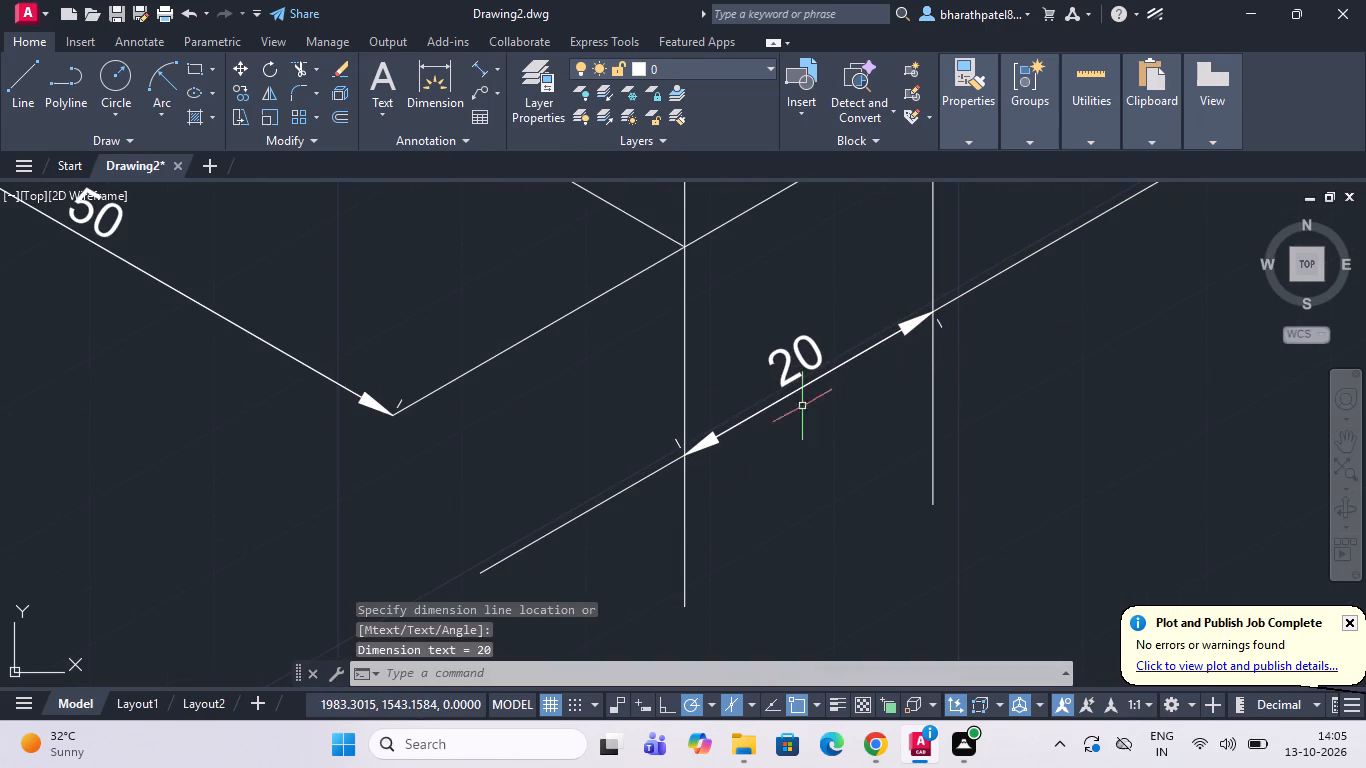
Erase the cross line beneath the 20 dimension.
{"action": "left_click", "coordinate": [585, 510]}
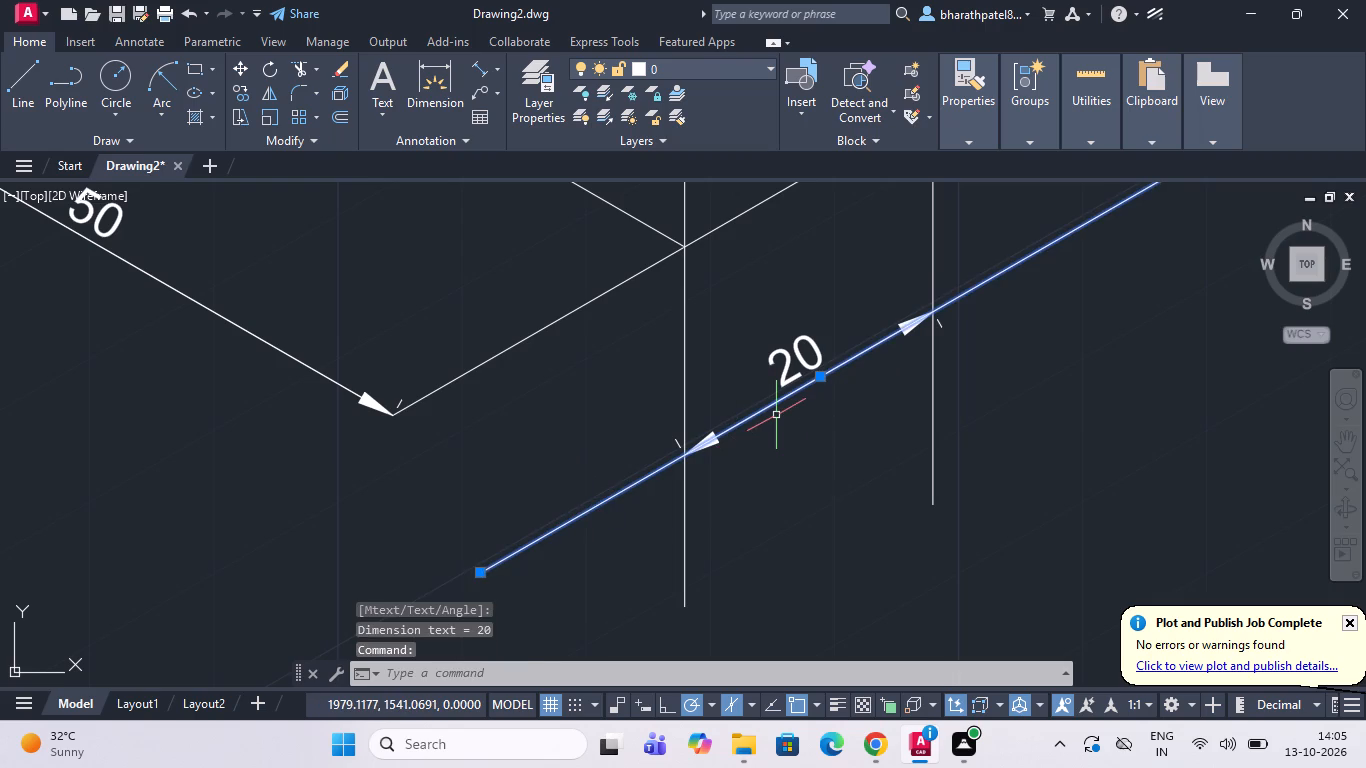
{"action": "key", "text": "Delete"}
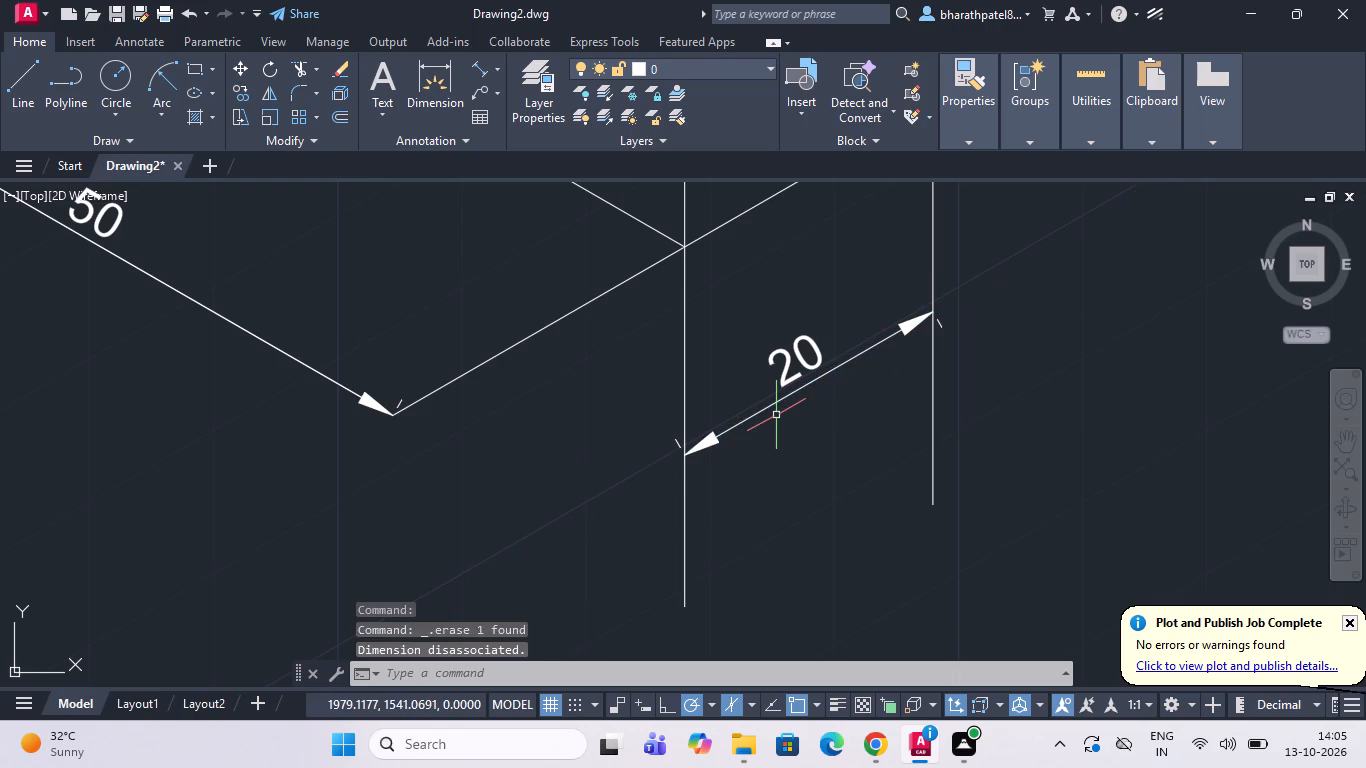
Draw a vertical extension line from the foot of the hole's centreline on the bottom edge straight down past the 20 dimension.
{"action": "scroll", "coordinate": [776, 415], "scroll_direction": "down", "scroll_amount": 1}
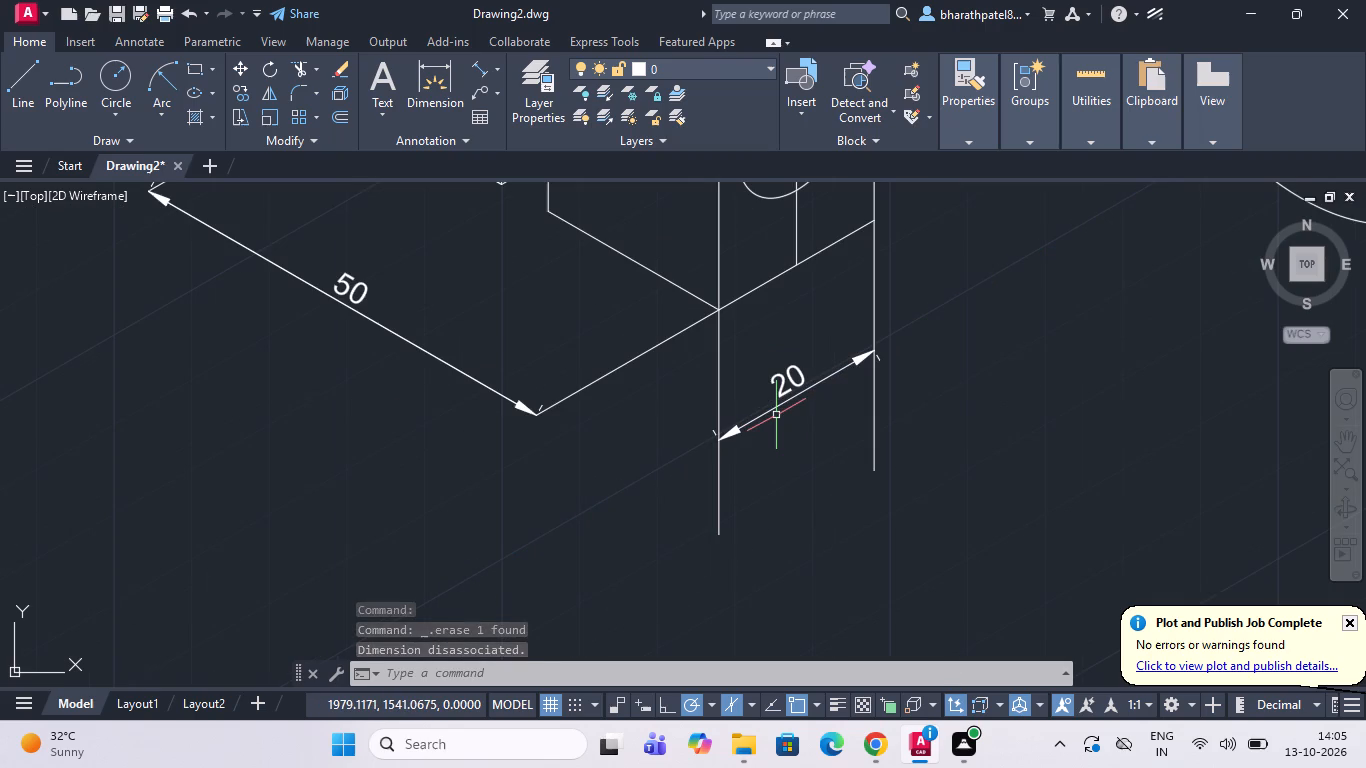
{"action": "left_click", "coordinate": [7, 83]}
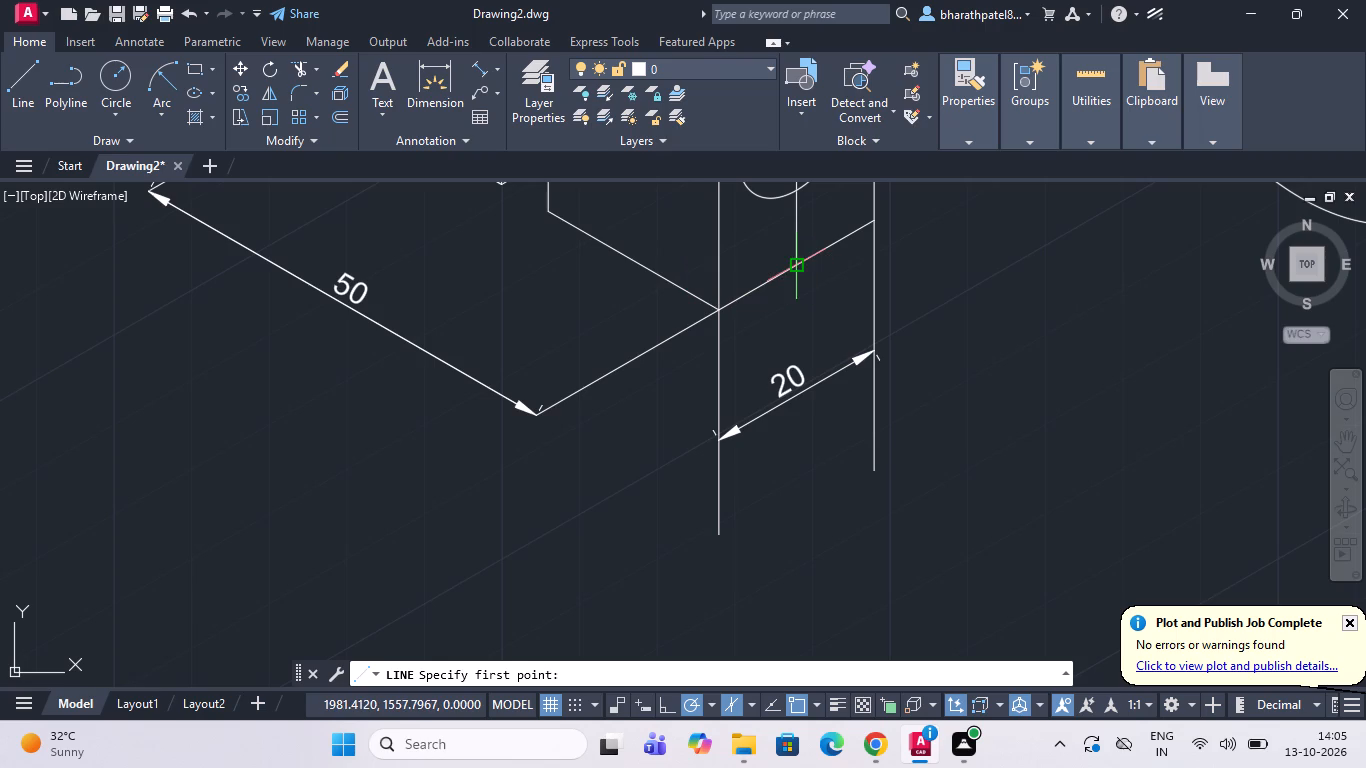
{"action": "left_click_drag", "start_coordinate": [794, 268], "coordinate": [791, 281]}
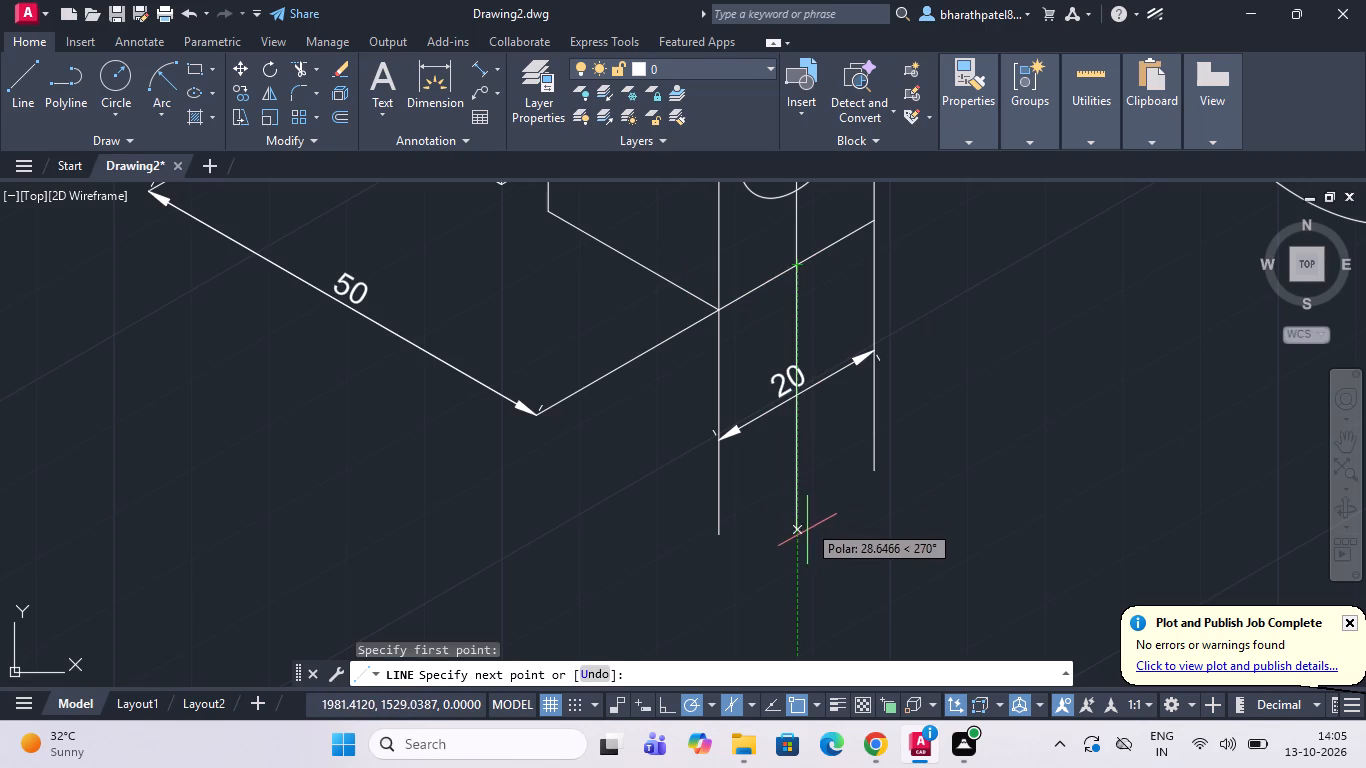
{"action": "left_click", "coordinate": [801, 566]}
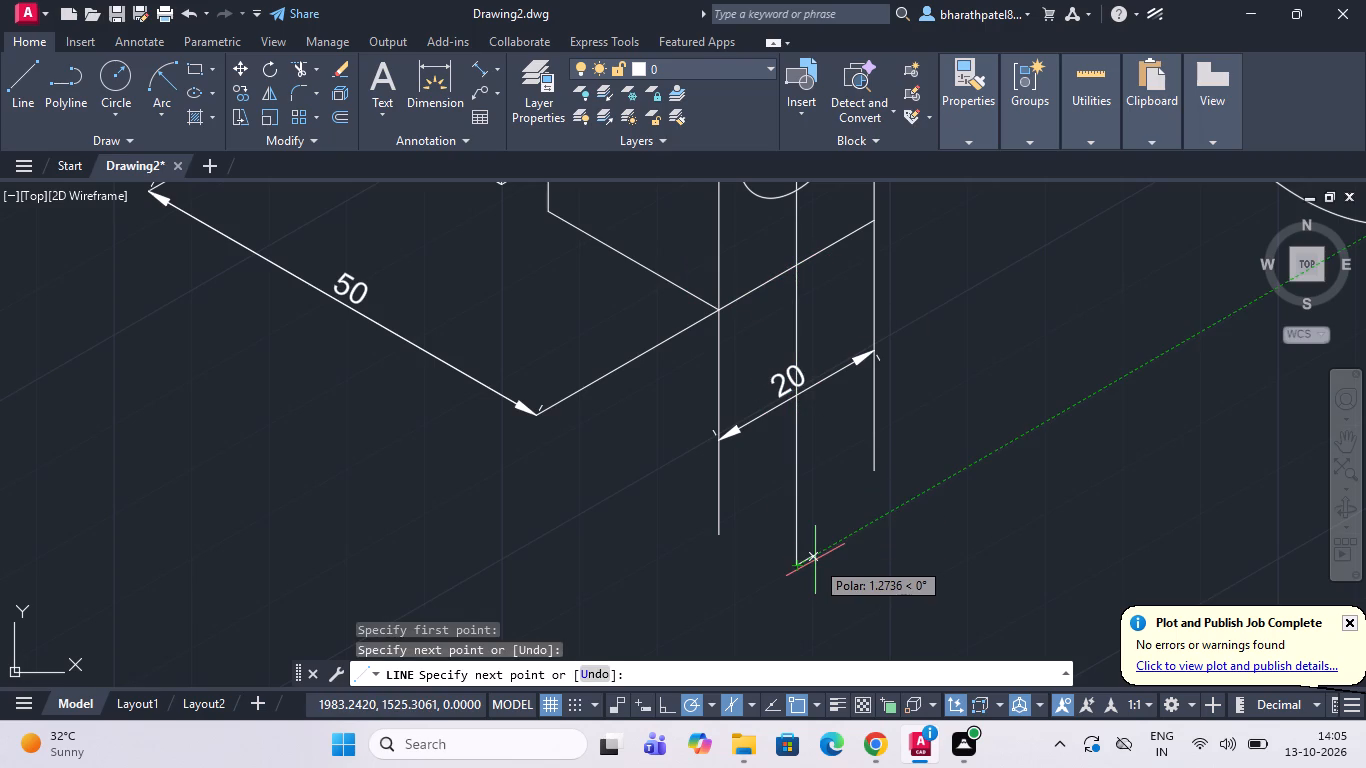
{"action": "key", "text": "Escape"}
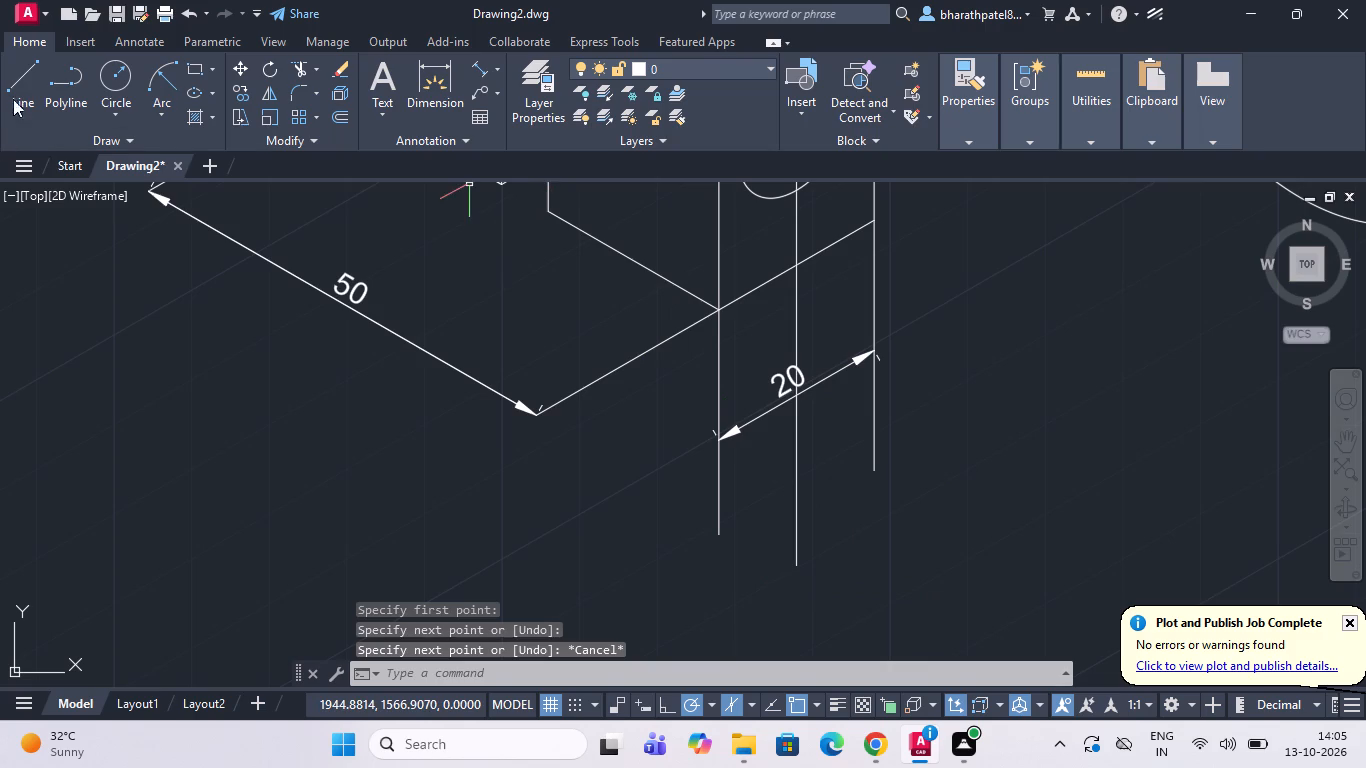
Draw a 30° line about 27 units long below the 20 dimension, crossing the near extension line and the hole-centre extension line.
{"action": "left_click", "coordinate": [19, 78]}
{"action": "left_click", "coordinate": [599, 556]}
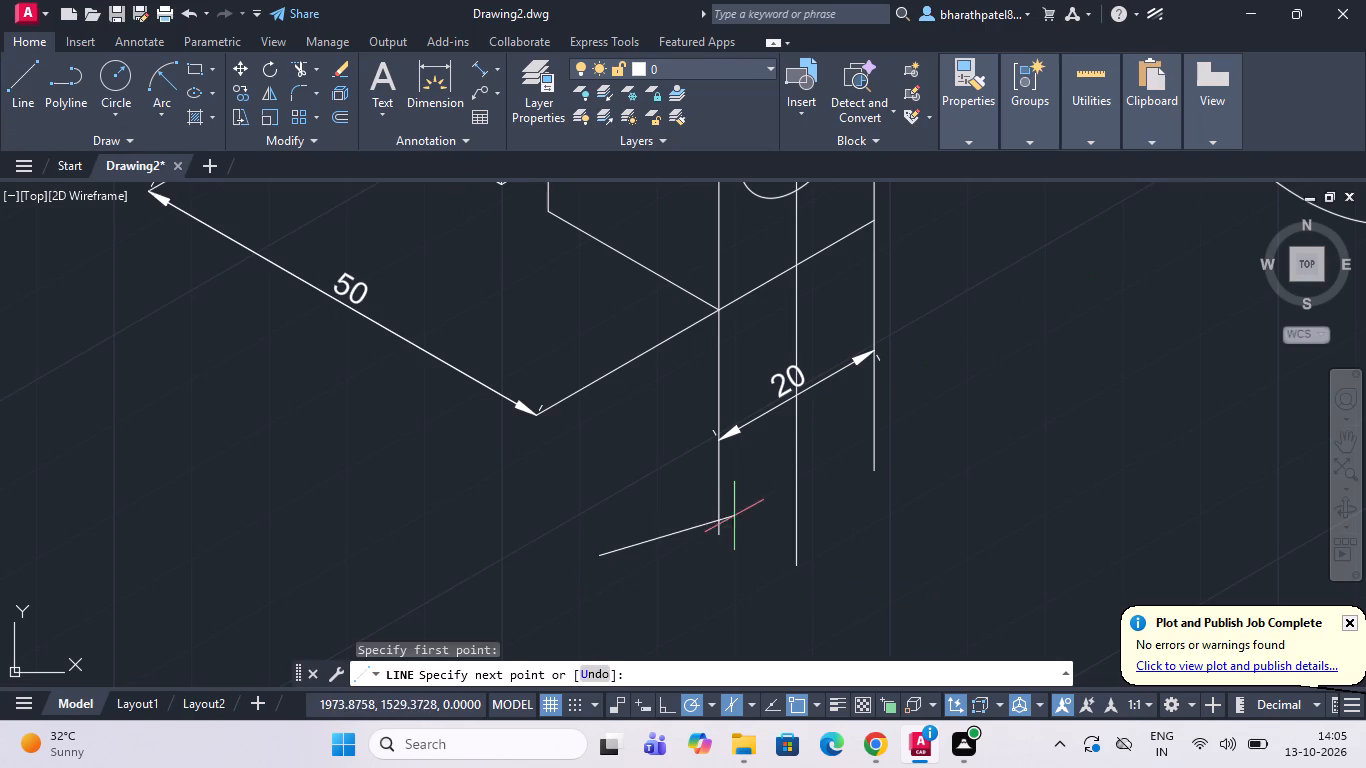
{"action": "left_click", "coordinate": [812, 445]}
{"action": "key", "text": "Escape"}
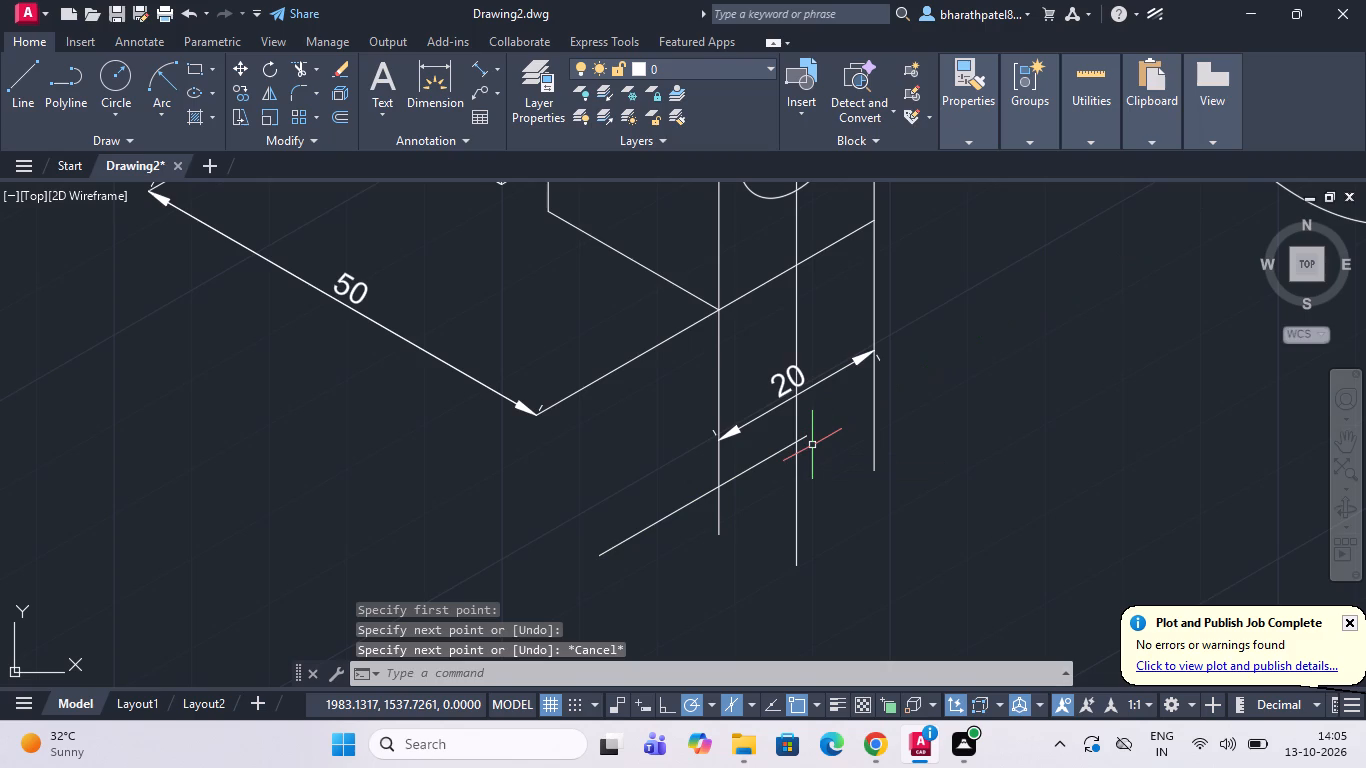
Add a 10 aligned dimension along the 30° line, between its intersections with the near extension line and the hole-centre extension line.
{"action": "left_click", "coordinate": [472, 67]}
{"action": "scroll", "coordinate": [714, 502], "scroll_direction": "up", "scroll_amount": 2}
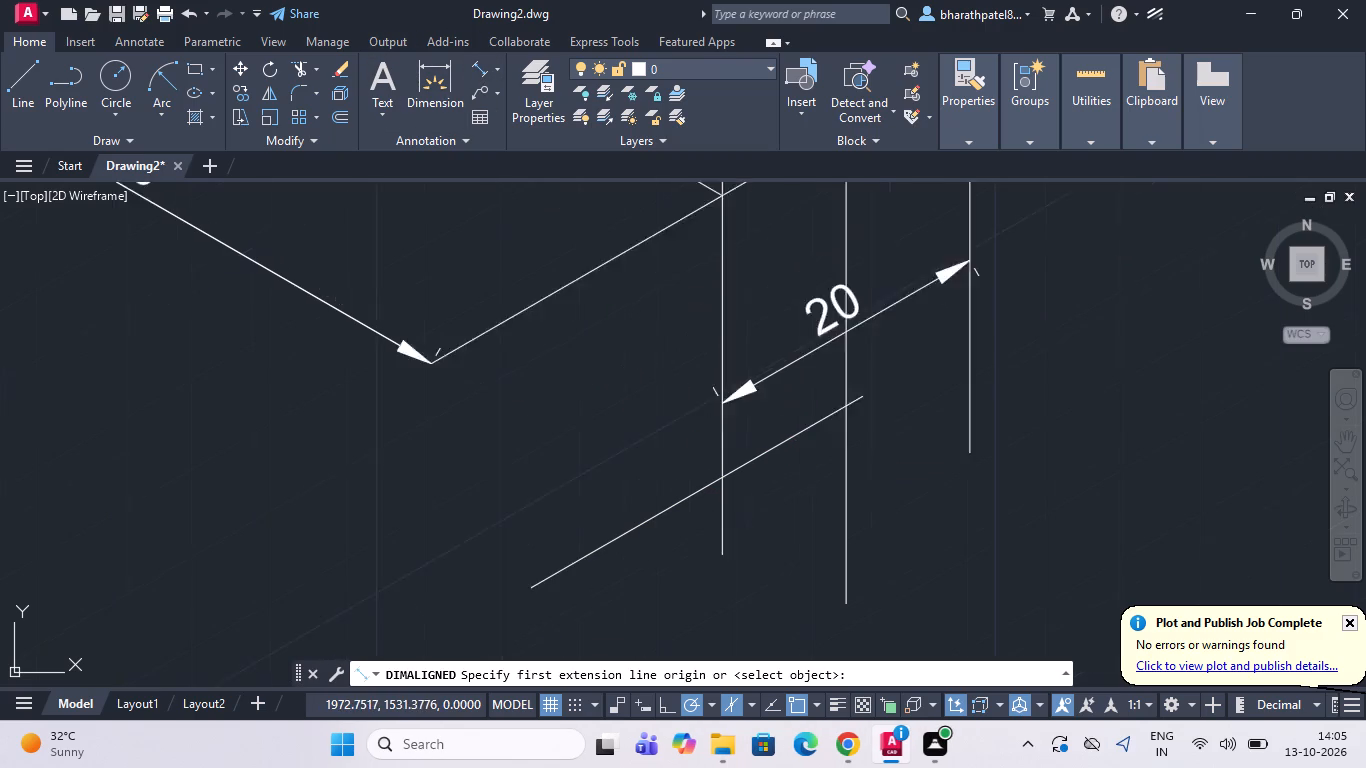
{"action": "scroll", "coordinate": [714, 503], "scroll_direction": "up", "scroll_amount": 1}
{"action": "left_click", "coordinate": [734, 442]}
{"action": "scroll", "coordinate": [734, 442], "scroll_direction": "down", "scroll_amount": 1}
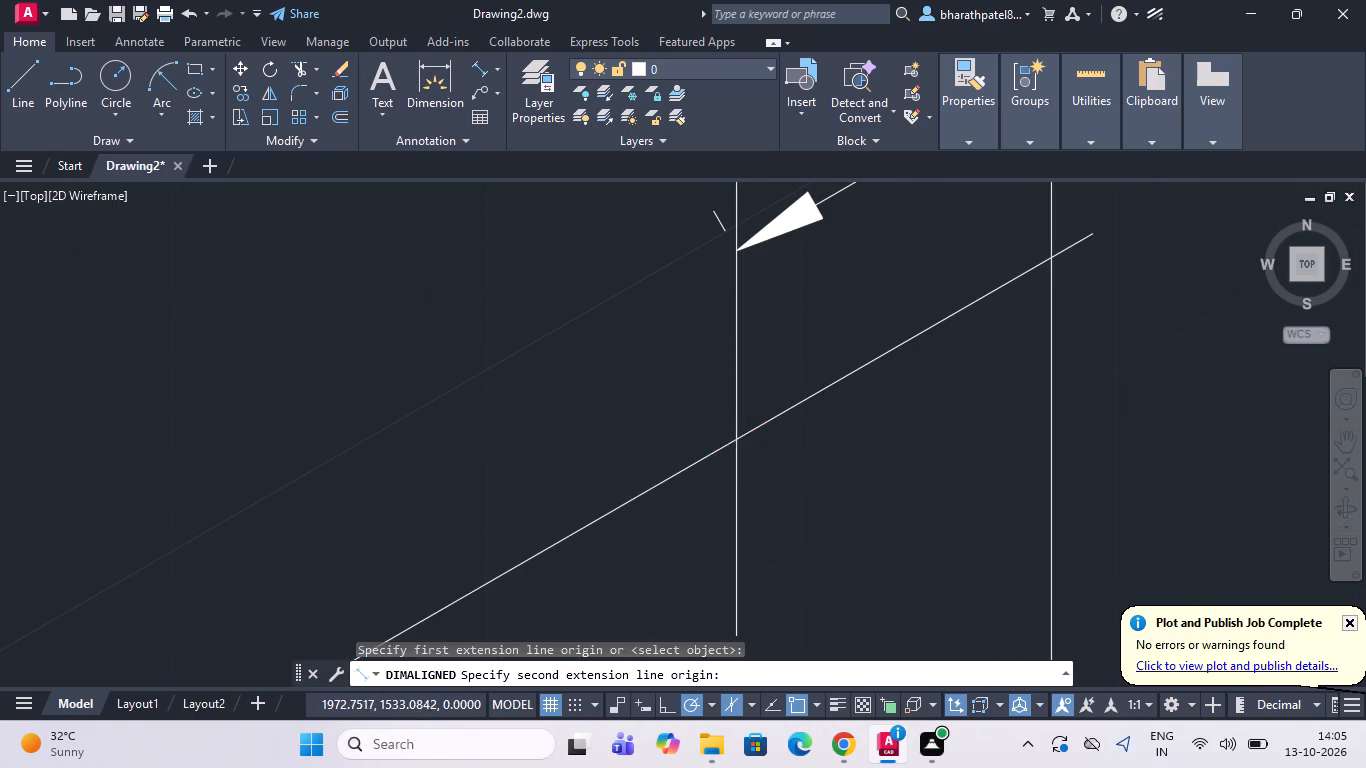
{"action": "scroll", "coordinate": [734, 442], "scroll_direction": "down", "scroll_amount": 2}
{"action": "scroll", "coordinate": [781, 413], "scroll_direction": "up", "scroll_amount": 3}
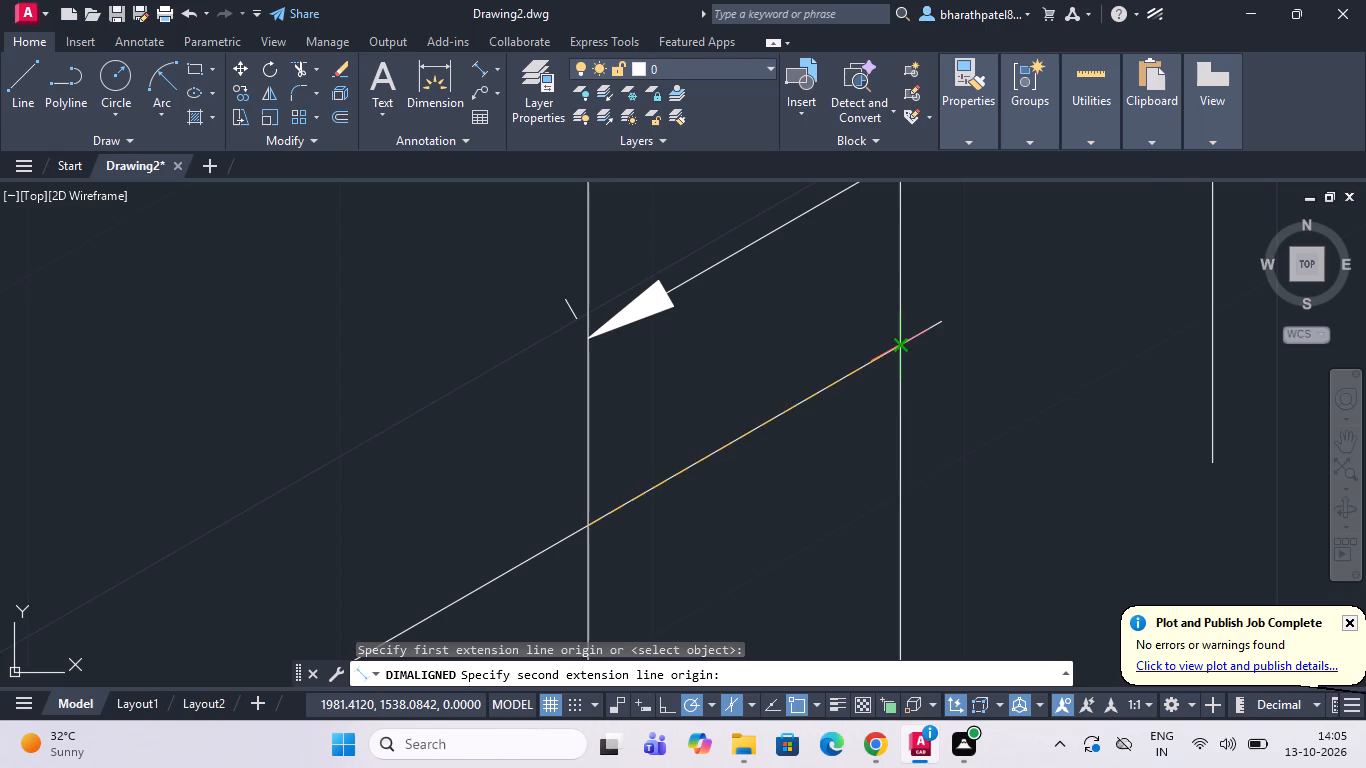
{"action": "left_click", "coordinate": [904, 348]}
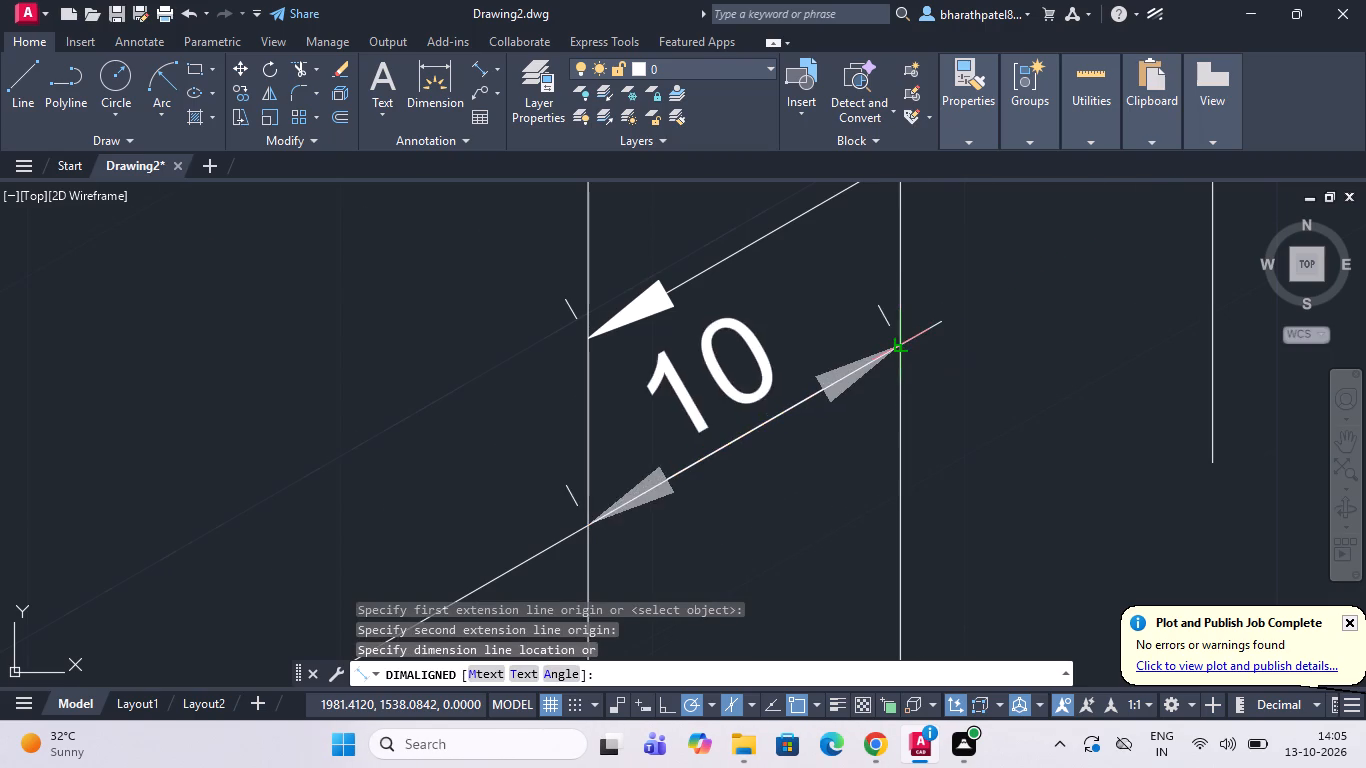
{"action": "scroll", "coordinate": [904, 348], "scroll_direction": "down", "scroll_amount": 2}
{"action": "left_click", "coordinate": [904, 349]}
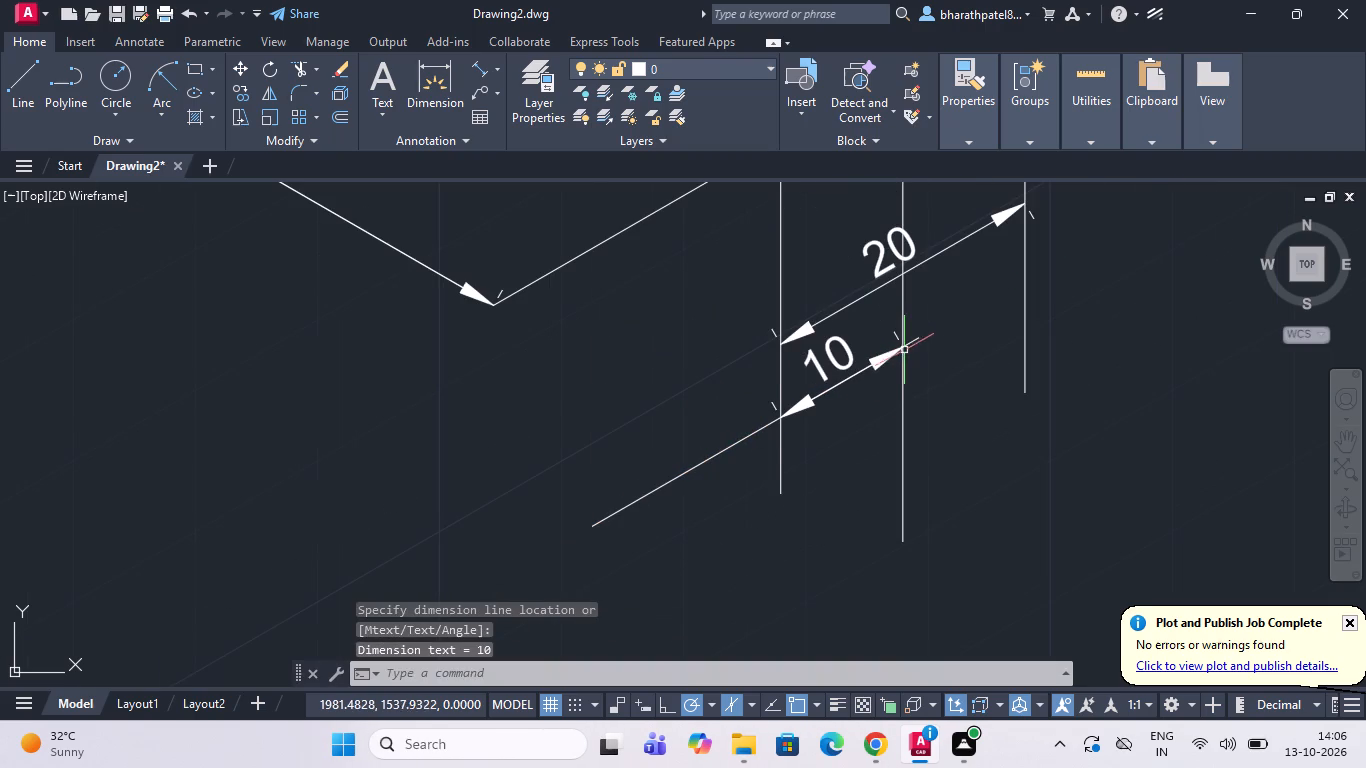
Draw a 30° line about 28 units long below the 10 dimension, crossing all three vertical extension lines.
{"action": "left_click", "coordinate": [16, 91]}
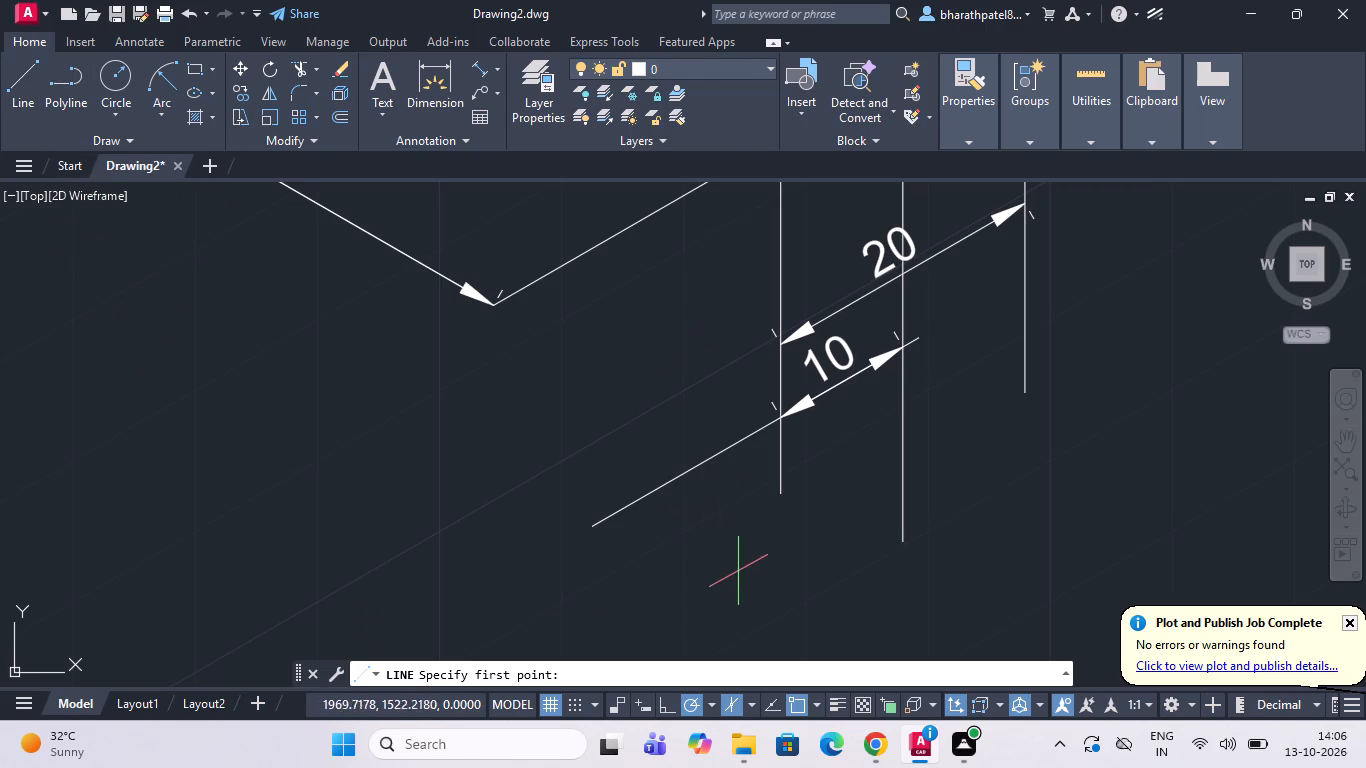
{"action": "left_click", "coordinate": [716, 517]}
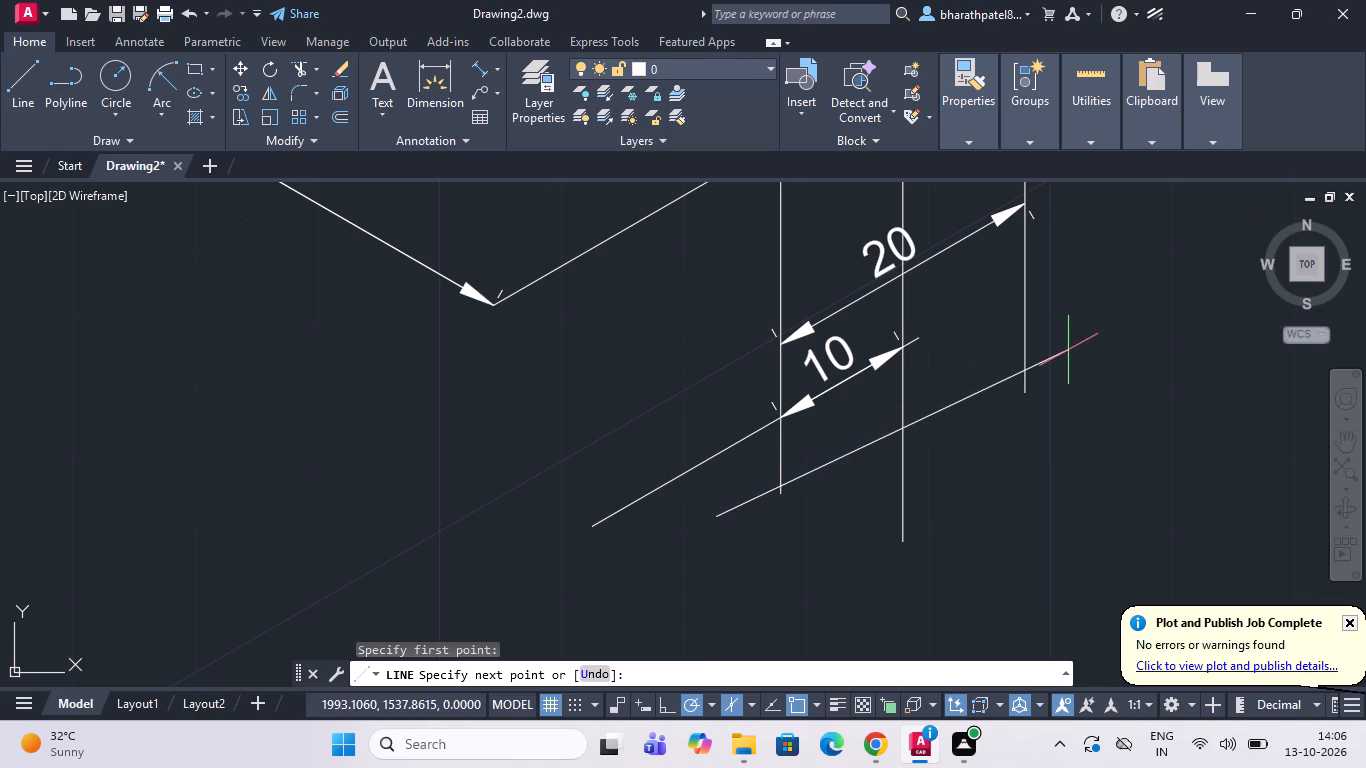
{"action": "left_click", "coordinate": [1062, 322]}
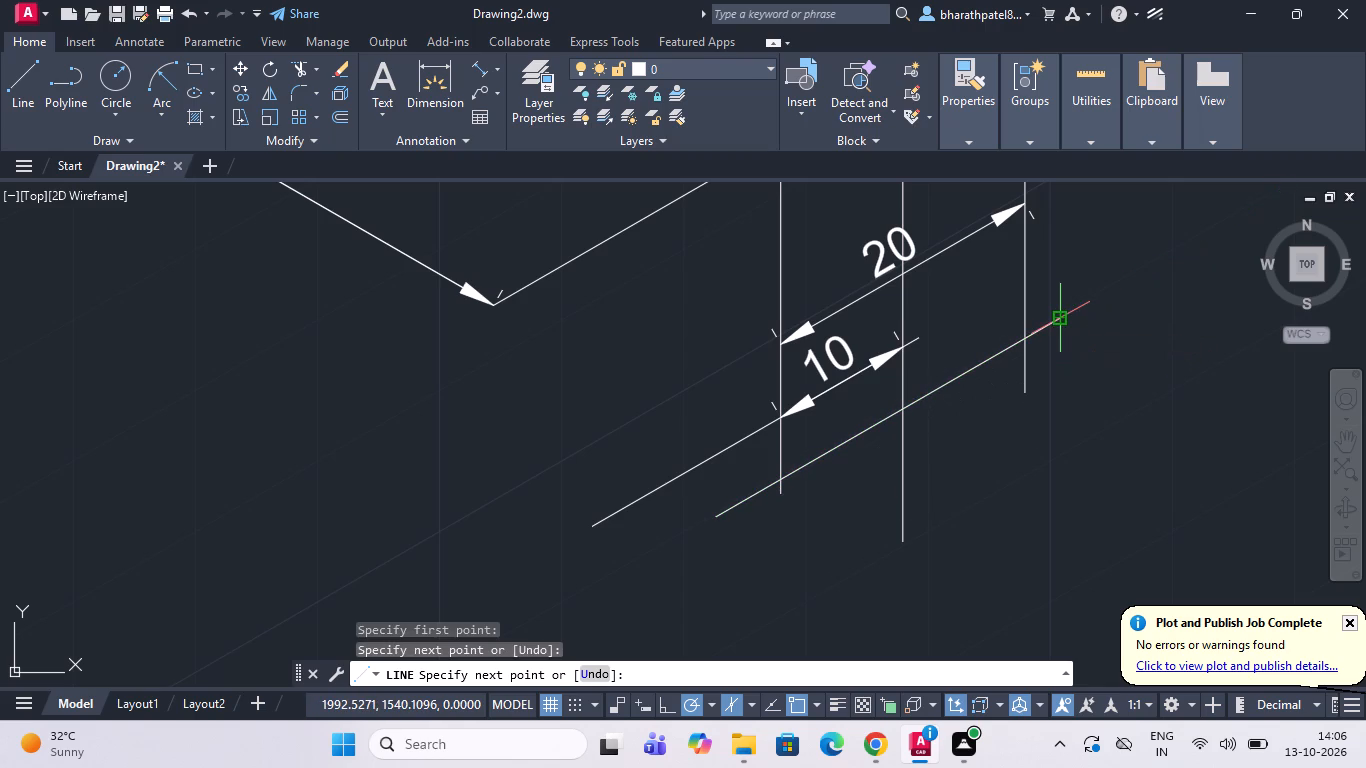
{"action": "key", "text": "Escape"}
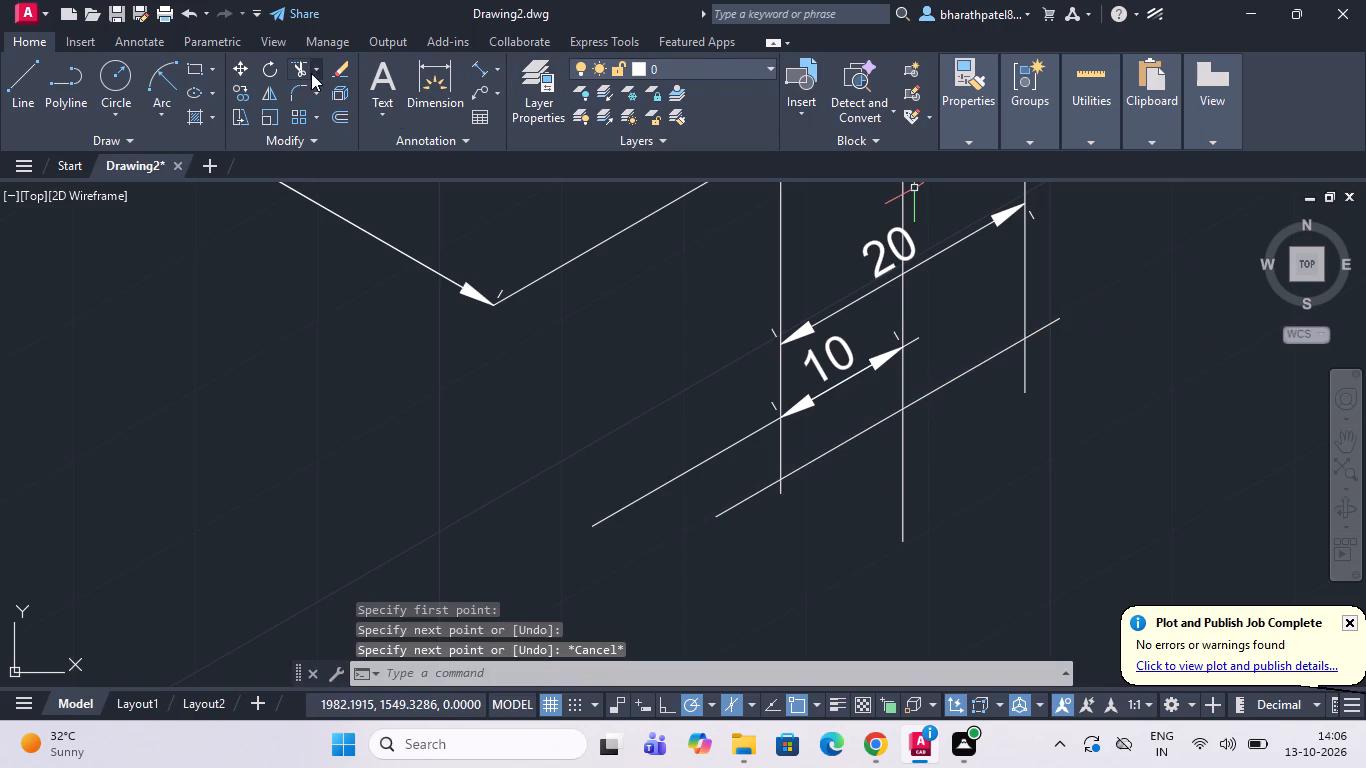
Trim the three extension lines' lower ends at the new 30° line, and trim away that line and the excess beyond the 10 dimension's near end.
{"action": "left_click", "coordinate": [300, 73]}
{"action": "left_click_drag", "start_coordinate": [1074, 343], "coordinate": [1063, 345]}
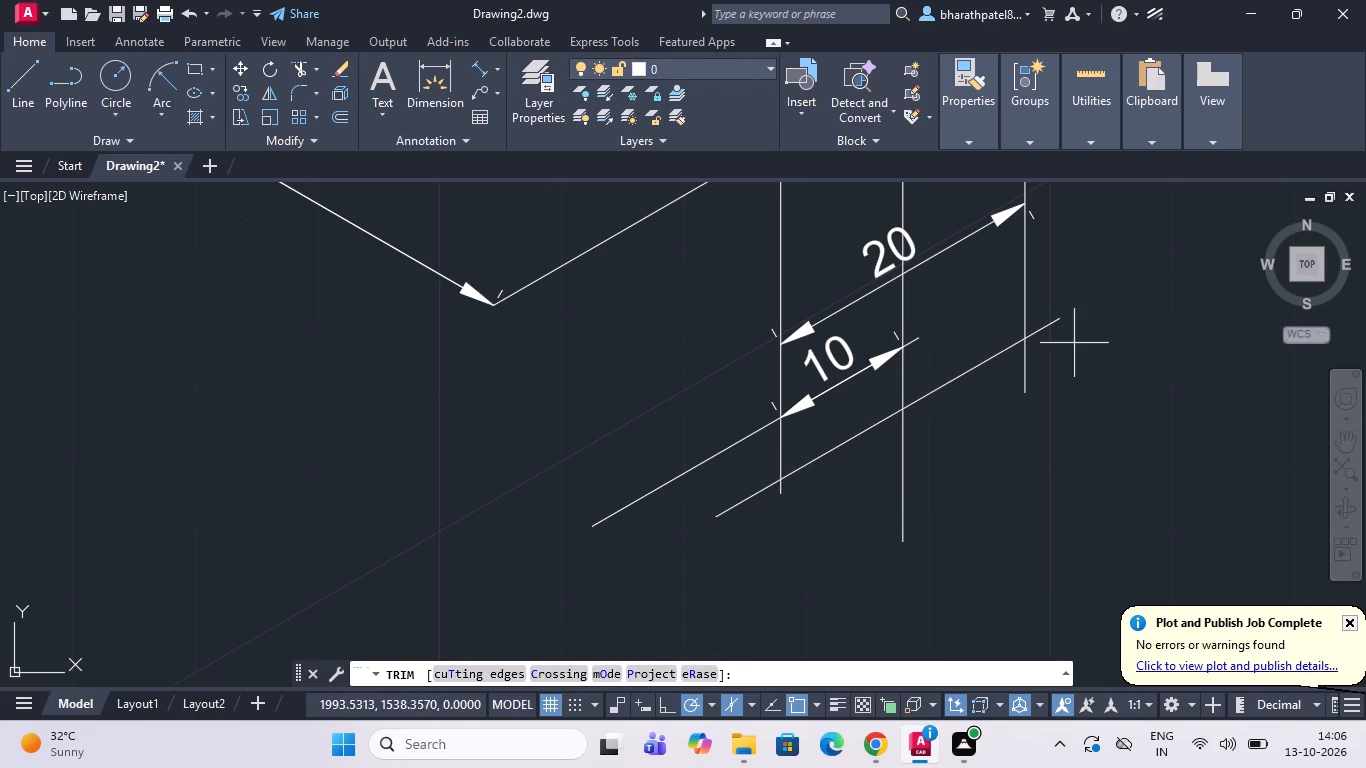
{"action": "left_click_drag", "start_coordinate": [1063, 345], "coordinate": [725, 502]}
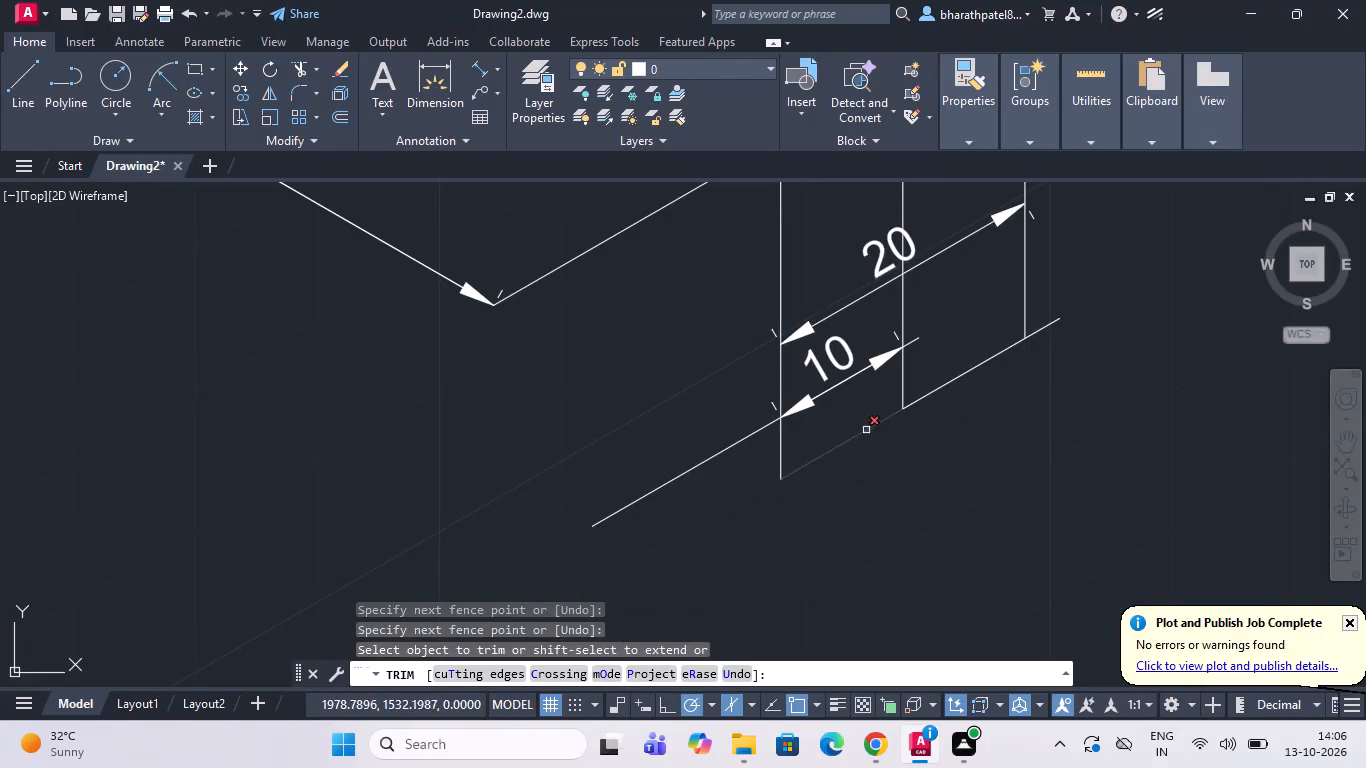
{"action": "left_click_drag", "start_coordinate": [864, 421], "coordinate": [873, 491]}
{"action": "left_click_drag", "start_coordinate": [961, 341], "coordinate": [981, 481]}
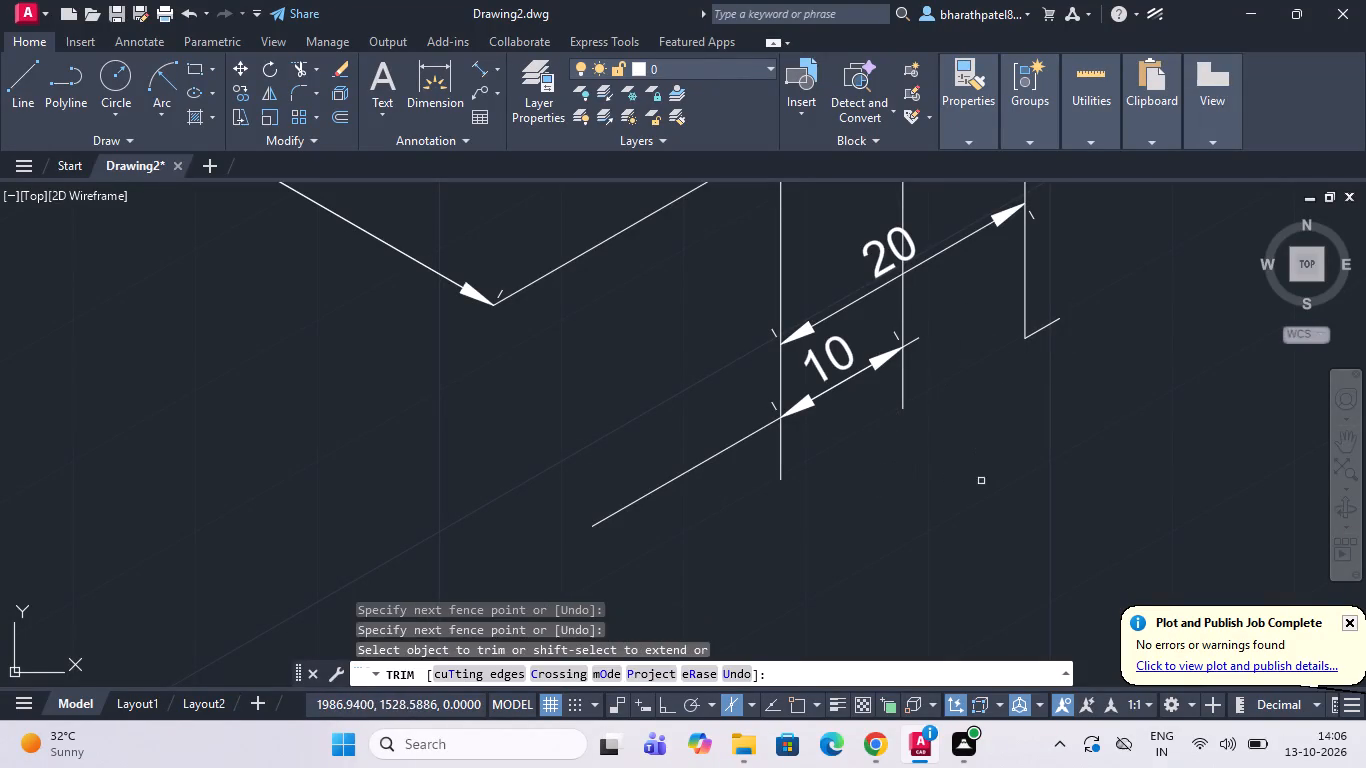
{"action": "left_click_drag", "start_coordinate": [635, 384], "coordinate": [685, 546]}
{"action": "scroll", "coordinate": [685, 546], "scroll_direction": "down", "scroll_amount": 2}
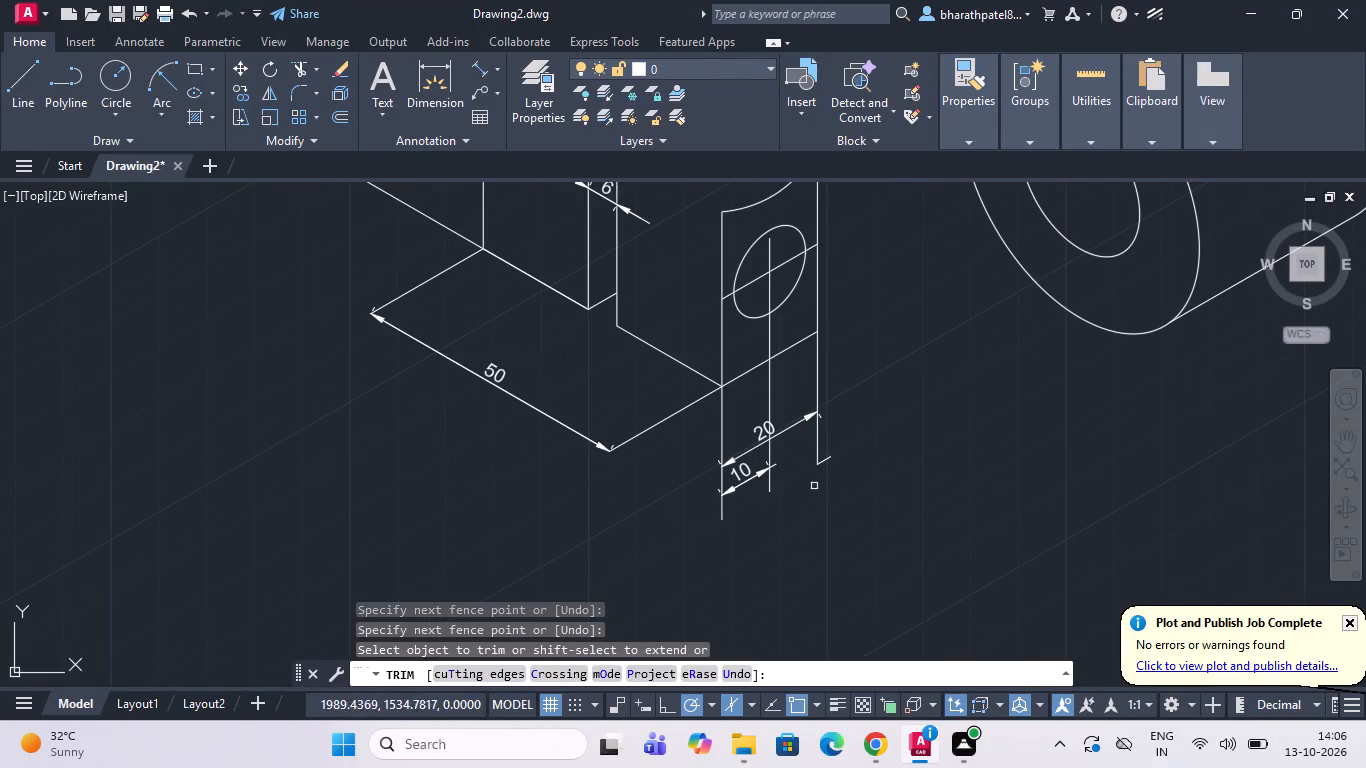
{"action": "scroll", "coordinate": [849, 480], "scroll_direction": "up", "scroll_amount": 3}
{"action": "left_click_drag", "start_coordinate": [760, 341], "coordinate": [759, 463]}
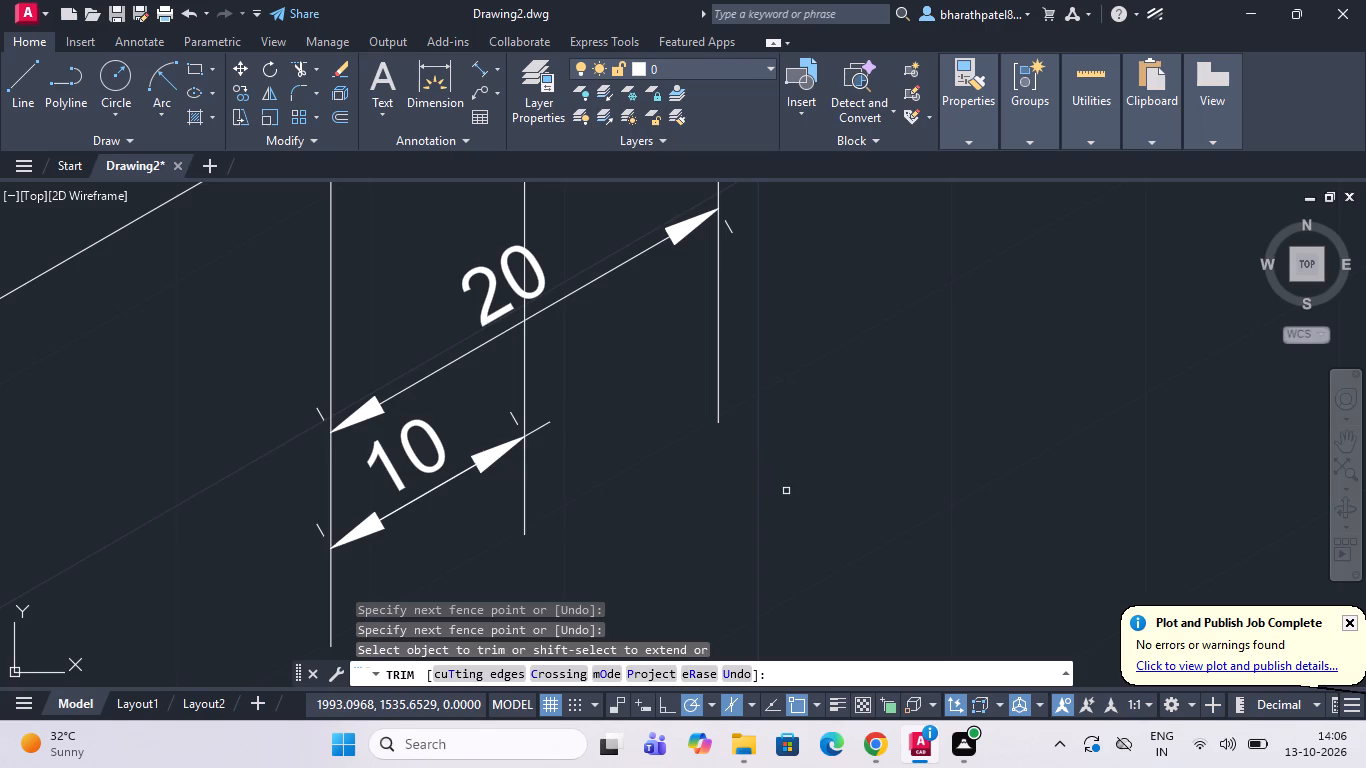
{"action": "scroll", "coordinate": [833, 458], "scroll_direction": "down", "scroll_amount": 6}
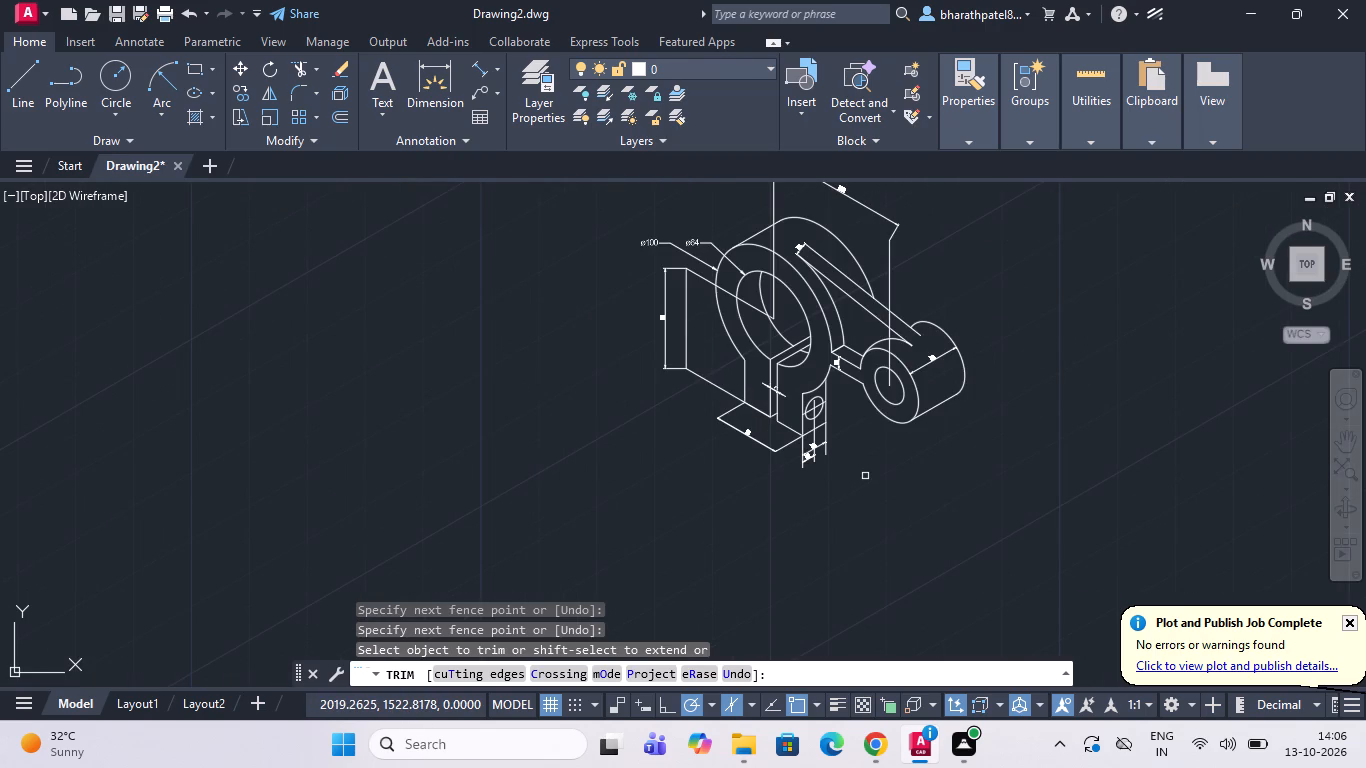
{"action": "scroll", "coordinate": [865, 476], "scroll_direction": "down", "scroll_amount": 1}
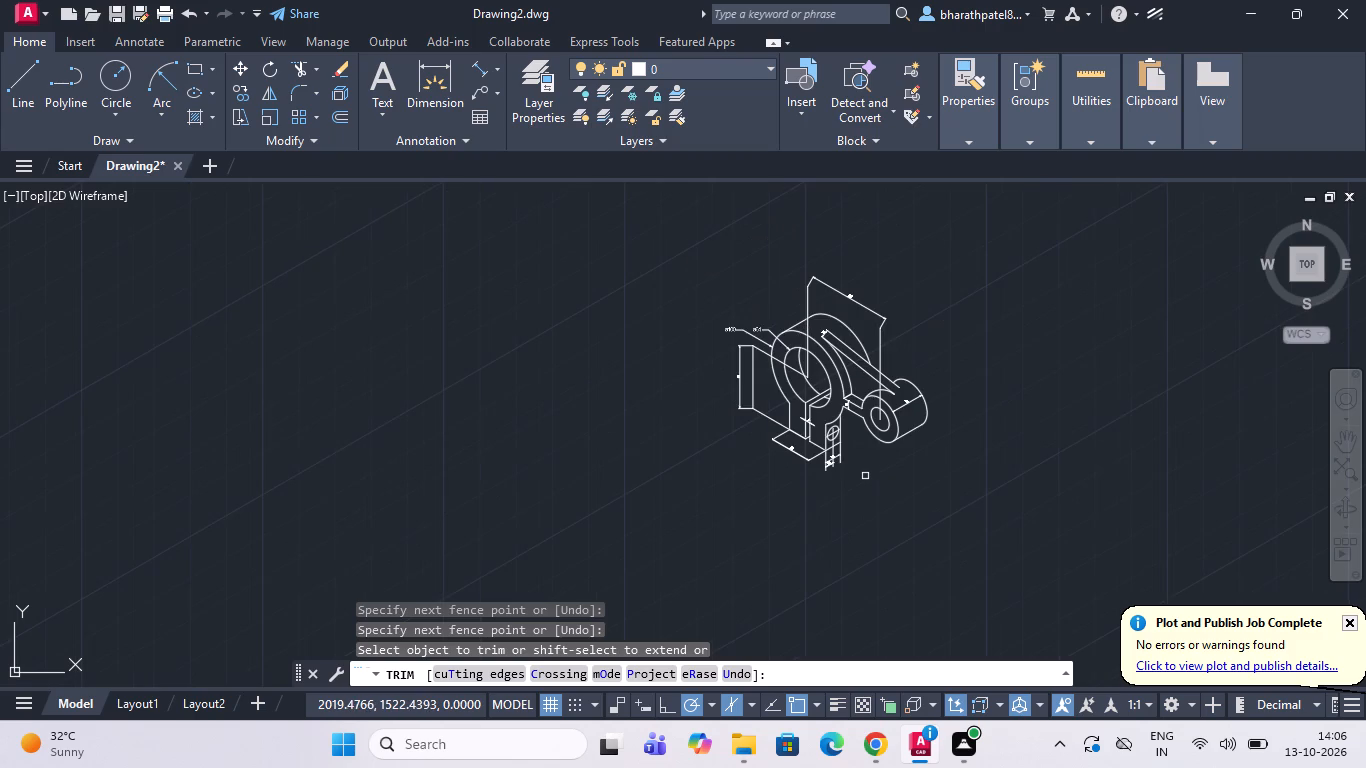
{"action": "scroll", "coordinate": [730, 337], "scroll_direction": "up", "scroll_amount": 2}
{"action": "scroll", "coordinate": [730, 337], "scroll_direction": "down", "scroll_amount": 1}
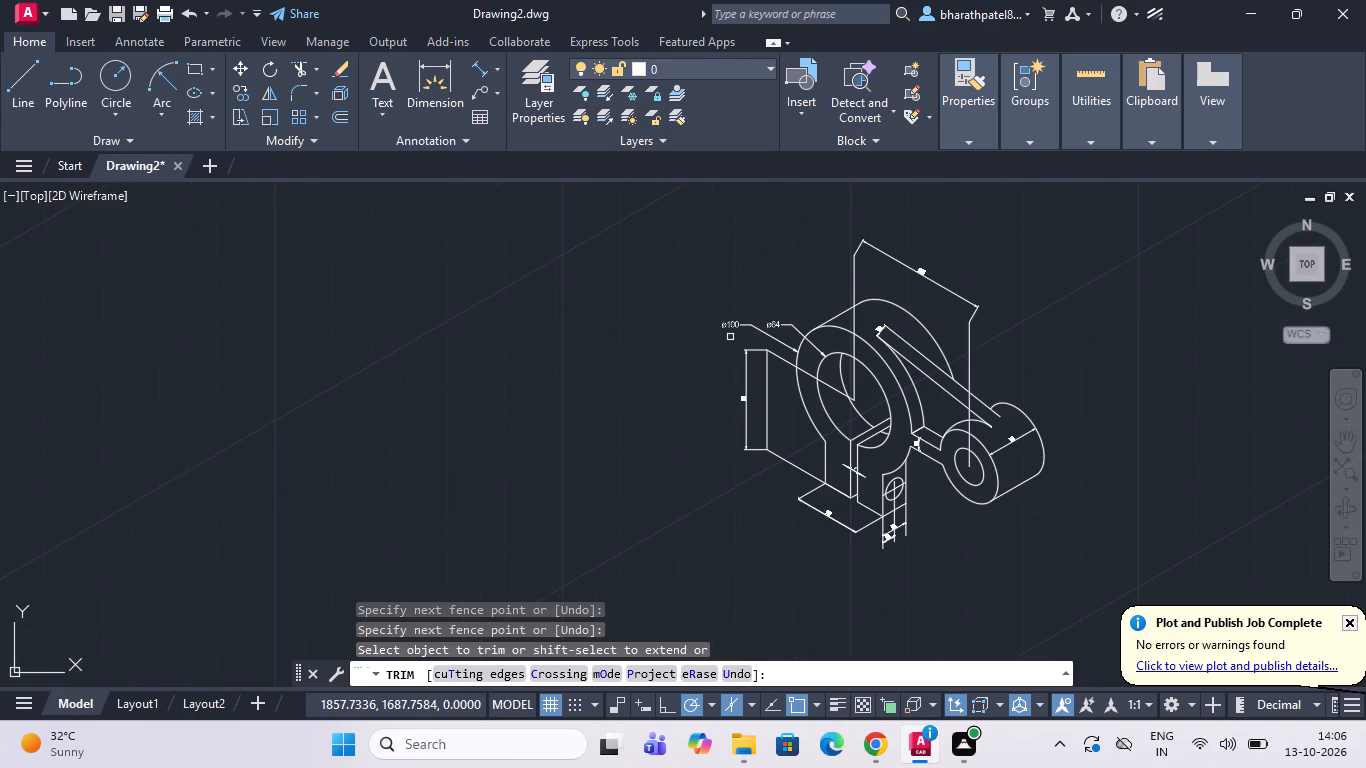
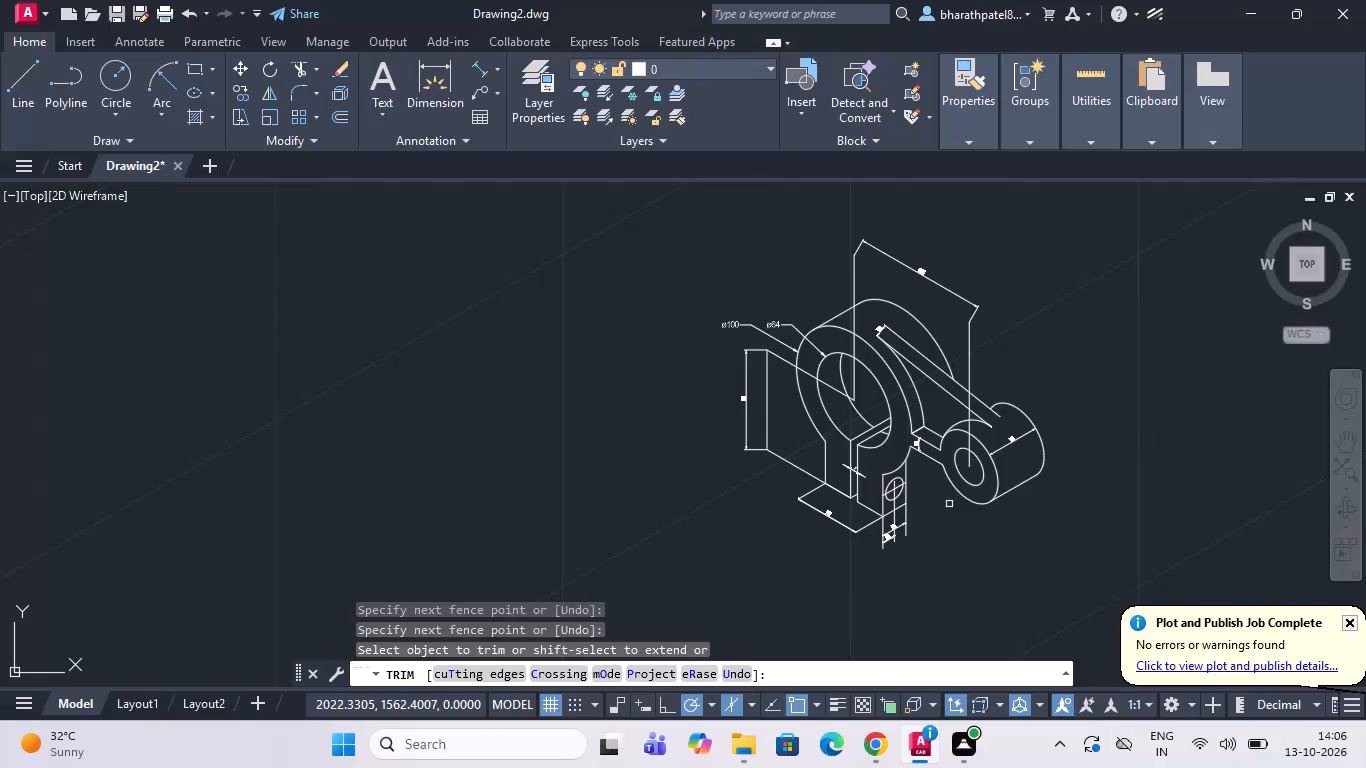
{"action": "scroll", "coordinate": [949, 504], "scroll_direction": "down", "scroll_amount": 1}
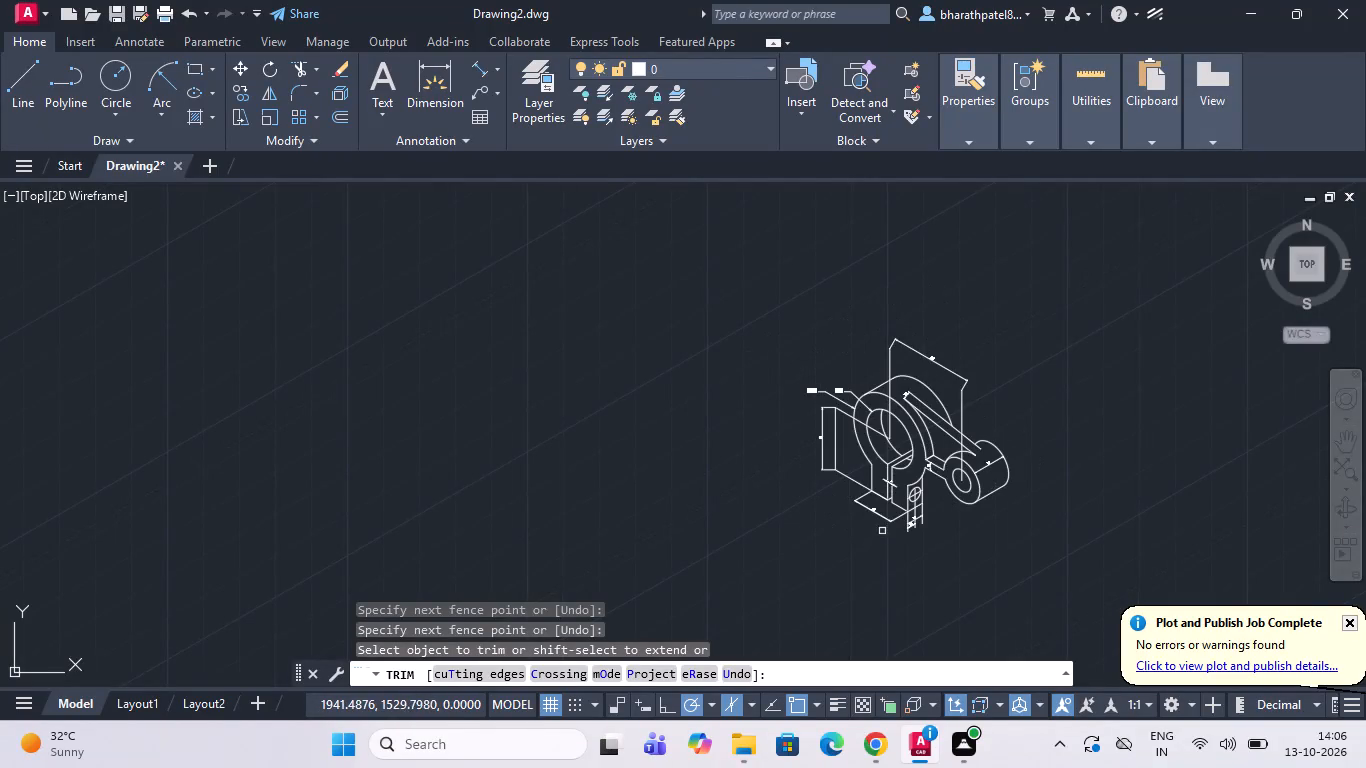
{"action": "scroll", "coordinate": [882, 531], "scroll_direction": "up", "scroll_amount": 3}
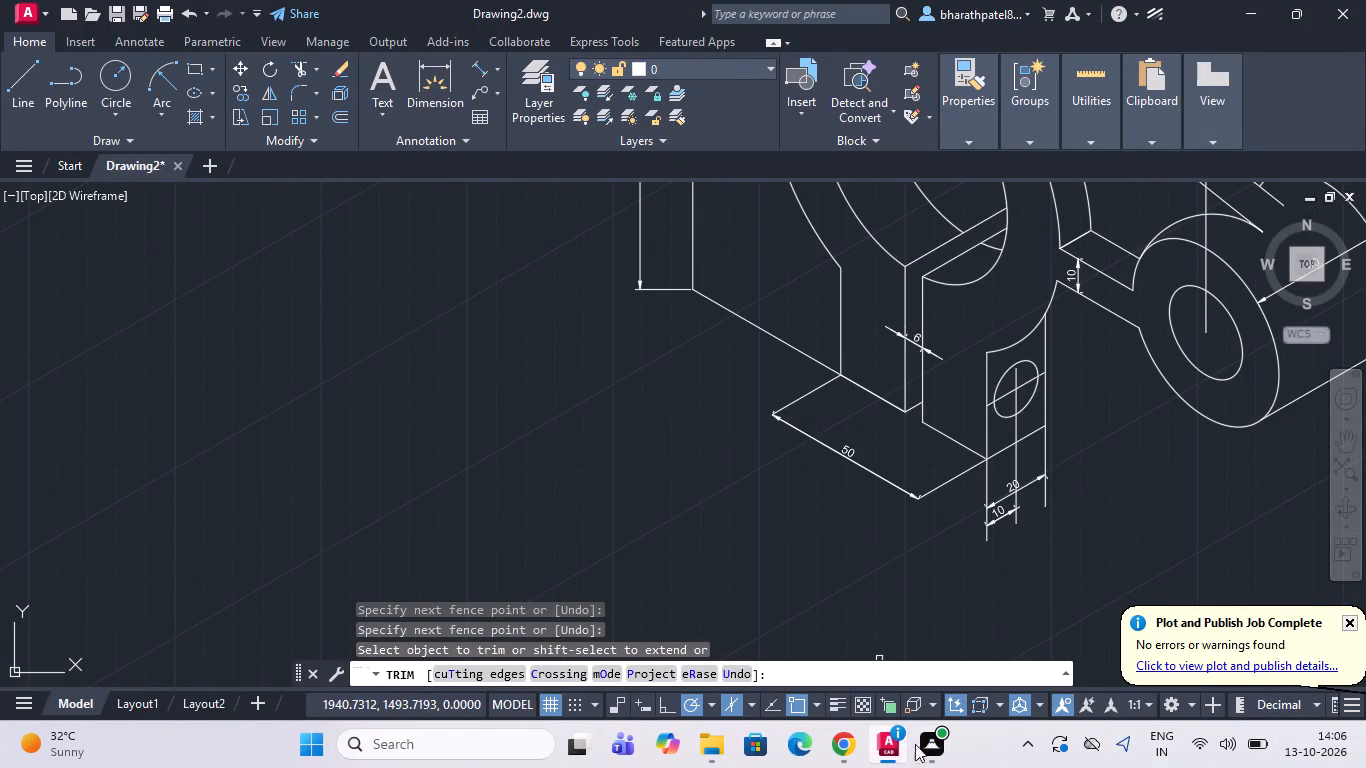
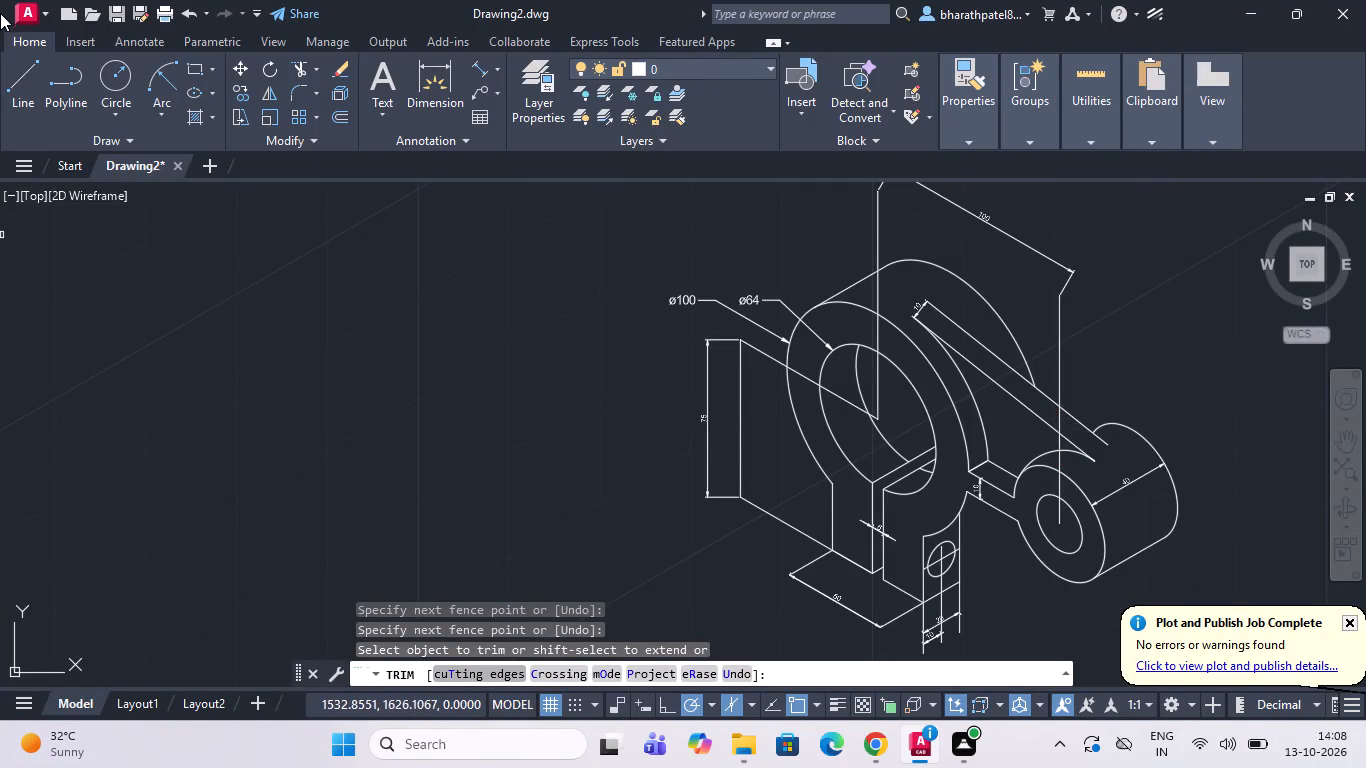
Draw a centre line about 154 mm long at 330° from the large ring's centre through the small boss's bore.
{"action": "left_click", "coordinate": [22, 72]}
{"action": "scroll", "coordinate": [873, 455], "scroll_direction": "up", "scroll_amount": 1}
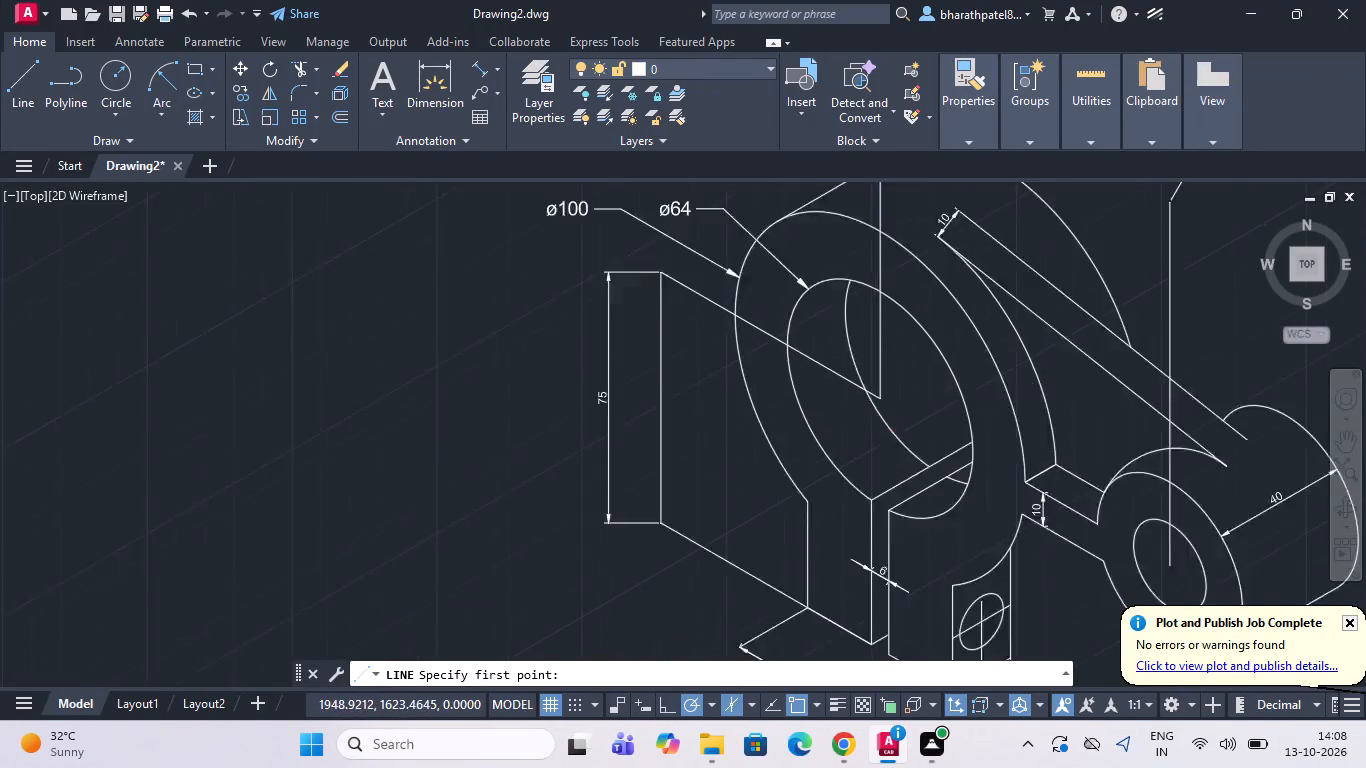
{"action": "scroll", "coordinate": [873, 455], "scroll_direction": "up", "scroll_amount": 2}
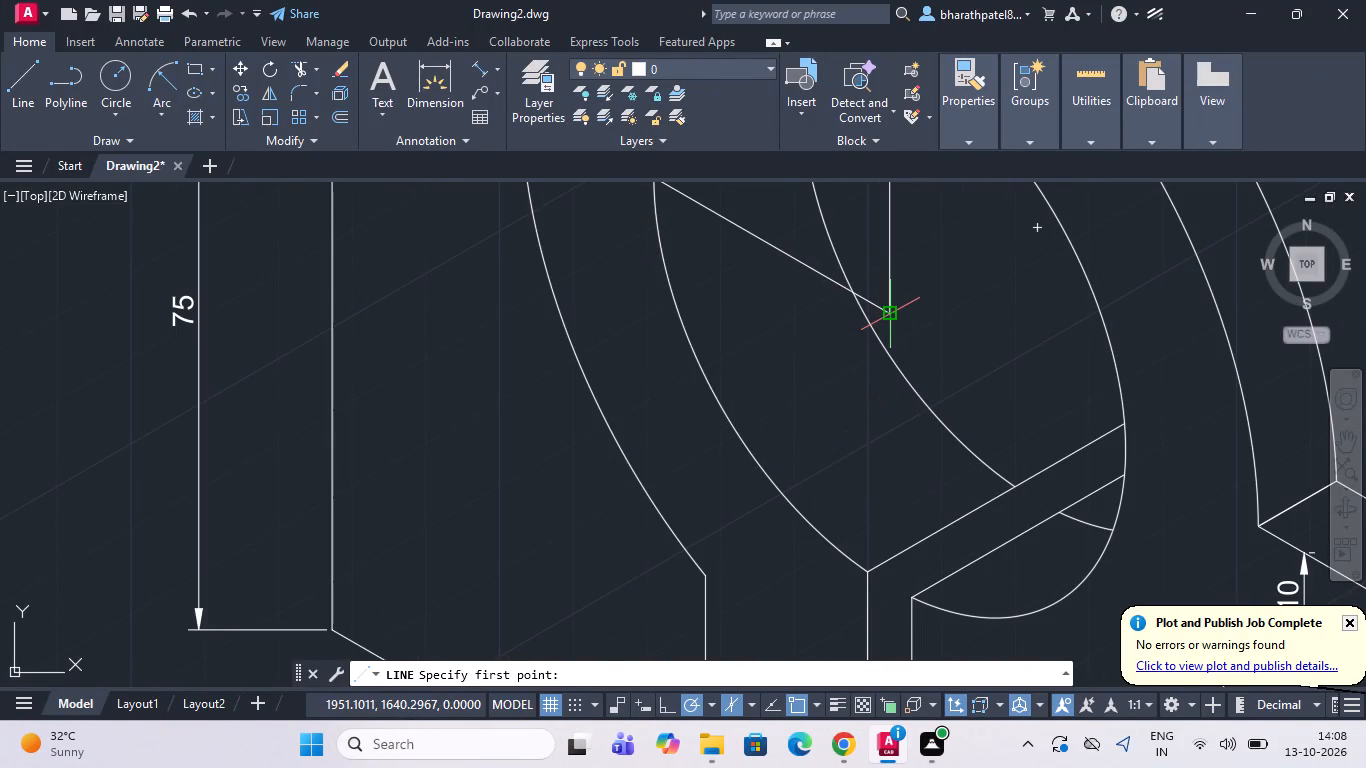
{"action": "left_click", "coordinate": [891, 313]}
{"action": "scroll", "coordinate": [891, 313], "scroll_direction": "down", "scroll_amount": 5}
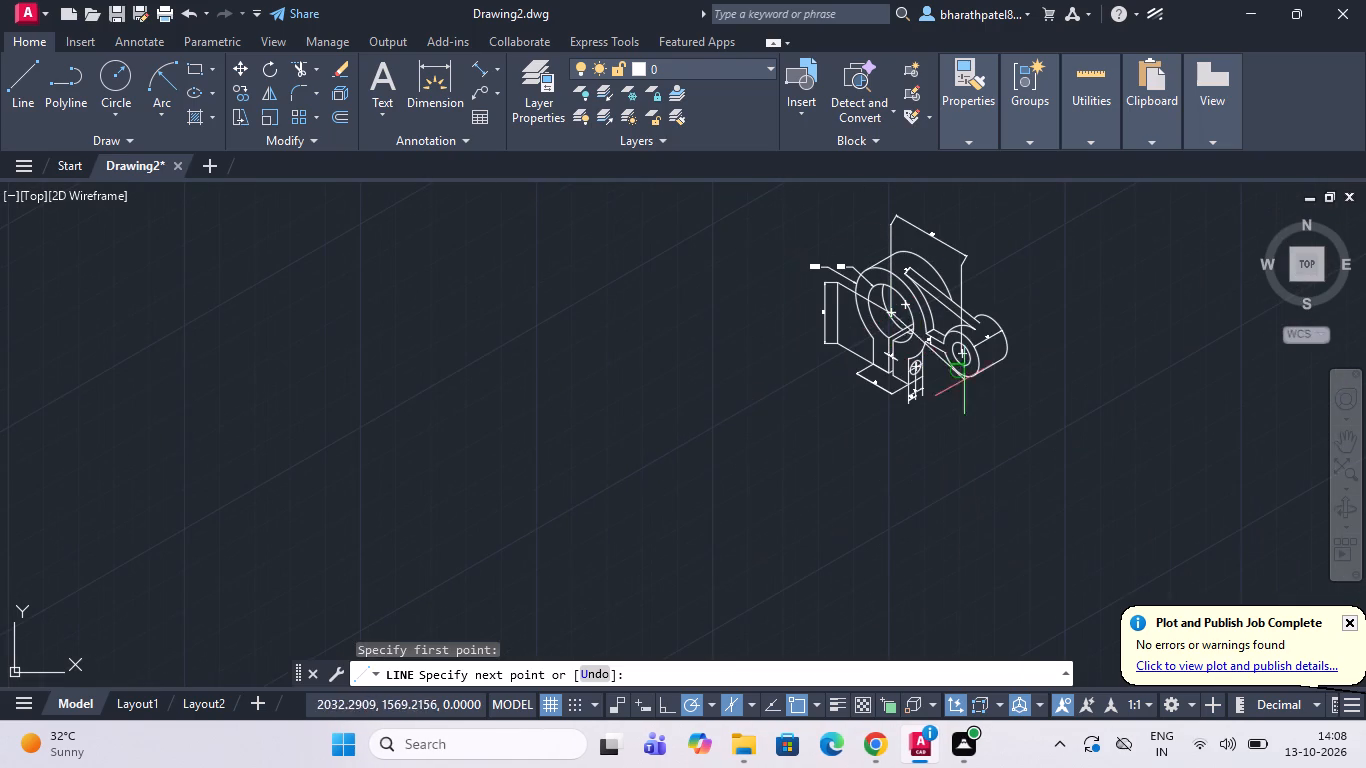
{"action": "scroll", "coordinate": [1028, 389], "scroll_direction": "up", "scroll_amount": 2}
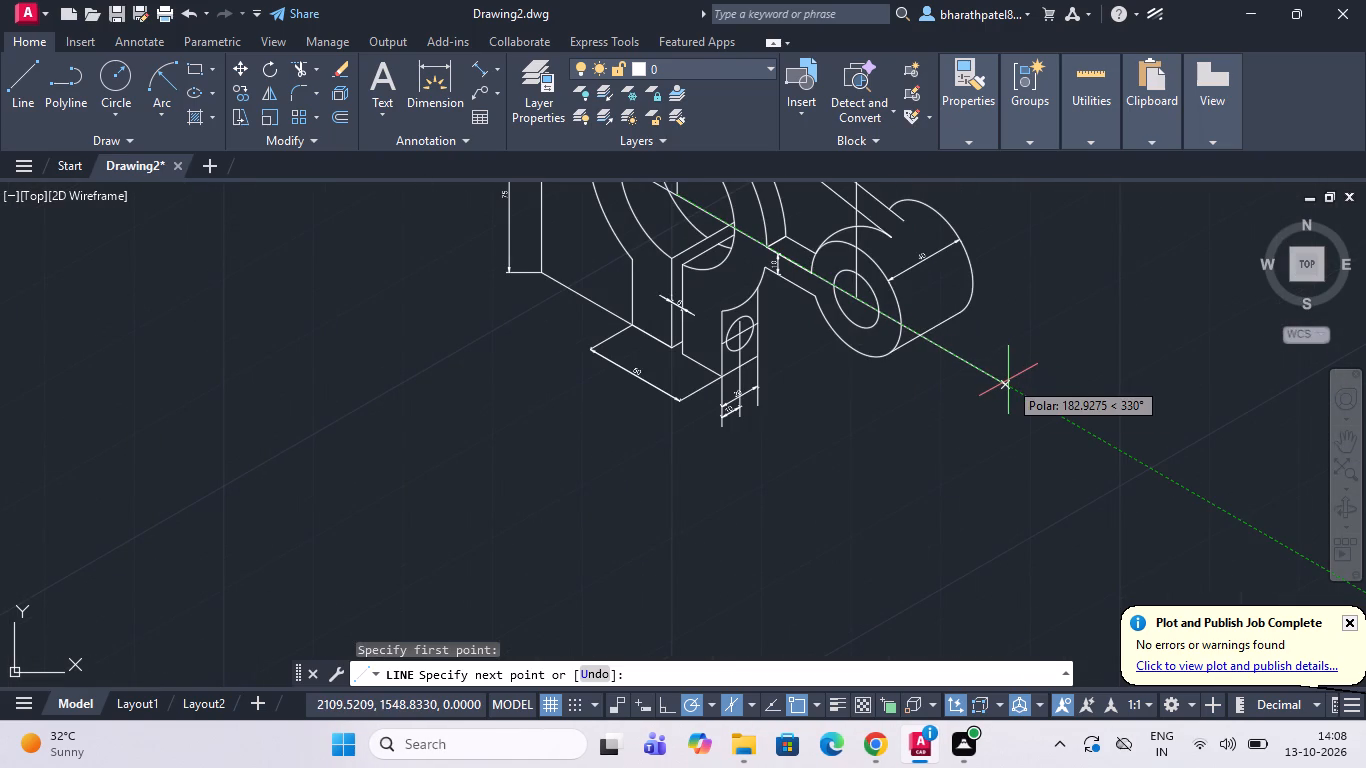
{"action": "left_click", "coordinate": [955, 353]}
{"action": "scroll", "coordinate": [955, 368], "scroll_direction": "down", "scroll_amount": 3}
{"action": "key", "text": "Escape"}
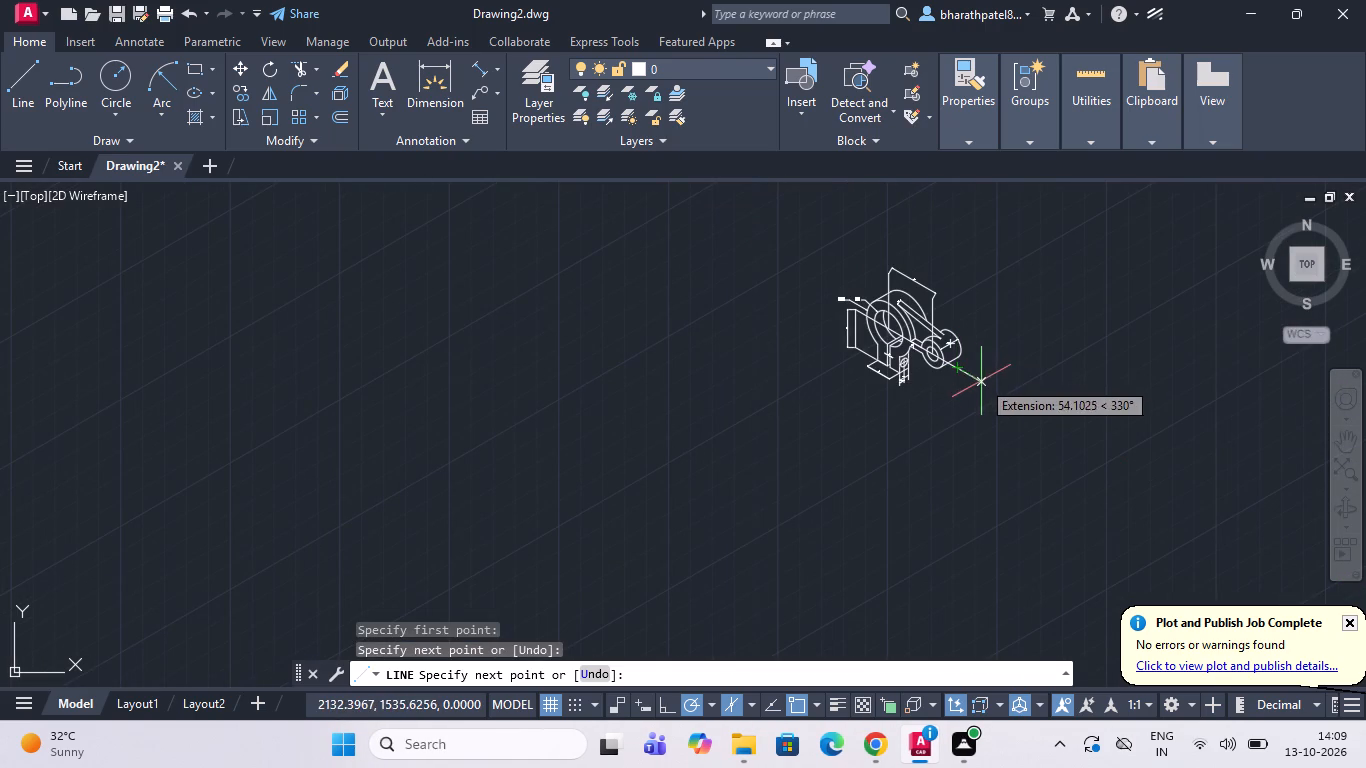
Inspect the bracket's outline, centre lines and the dimensions around the clamp base and lug.
{"action": "scroll", "coordinate": [978, 347], "scroll_direction": "up", "scroll_amount": 2}
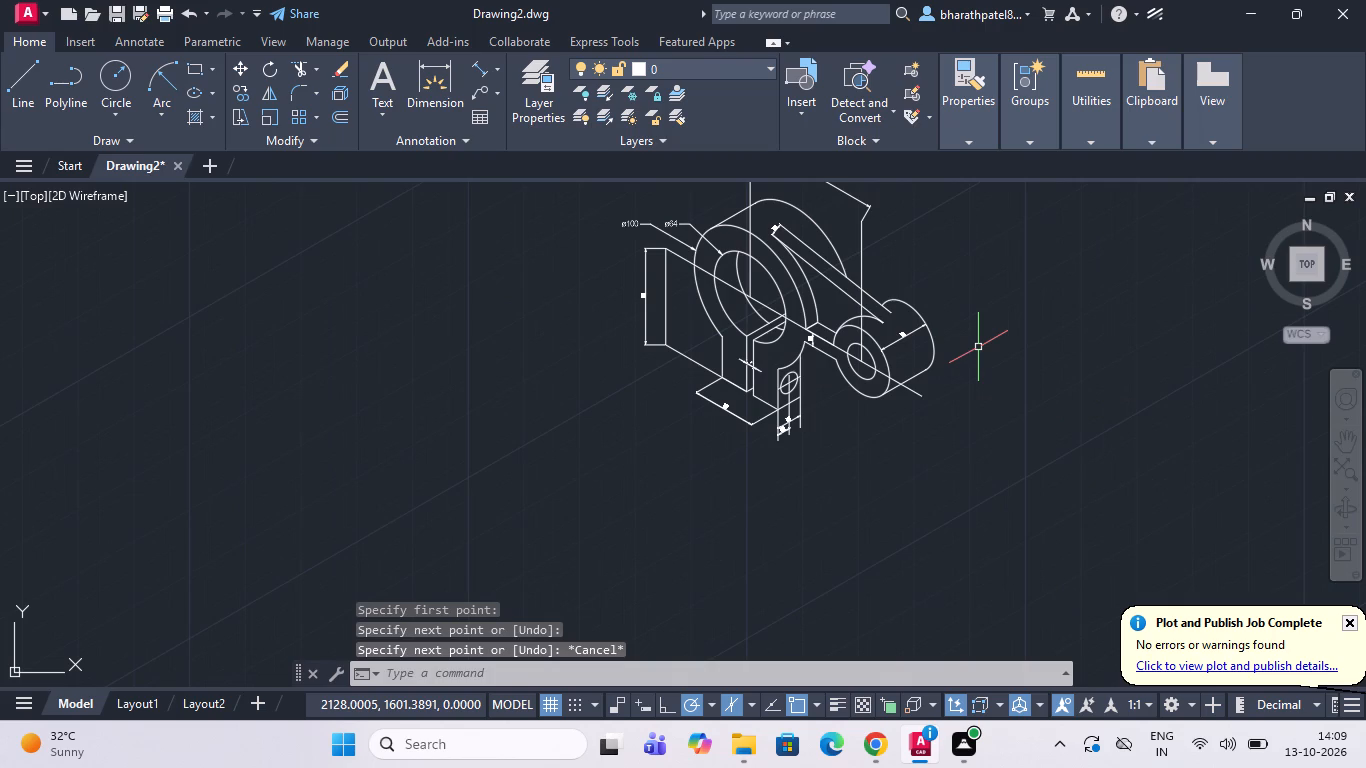
{"action": "scroll", "coordinate": [978, 347], "scroll_direction": "down", "scroll_amount": 1}
{"action": "scroll", "coordinate": [867, 389], "scroll_direction": "up", "scroll_amount": 2}
{"action": "scroll", "coordinate": [867, 389], "scroll_direction": "down", "scroll_amount": 1}
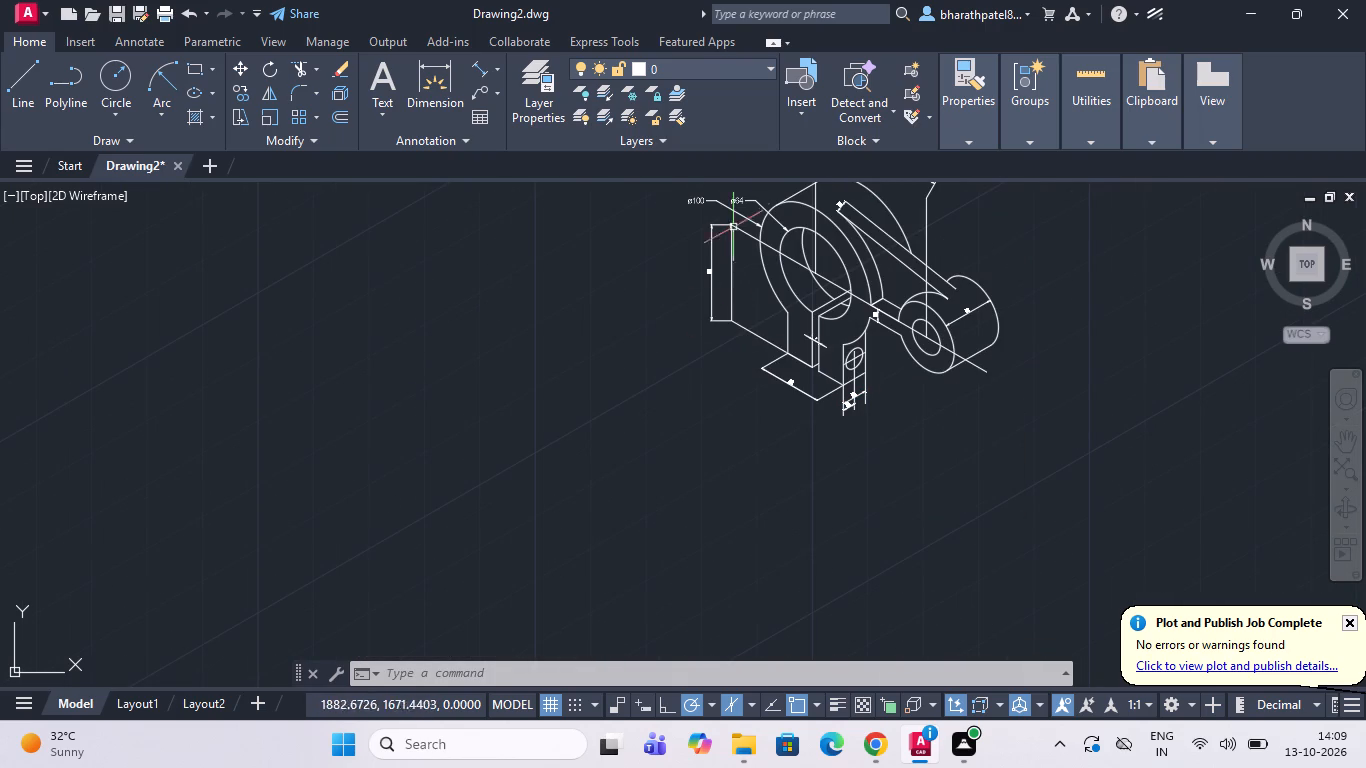
{"action": "scroll", "coordinate": [781, 277], "scroll_direction": "down", "scroll_amount": 1}
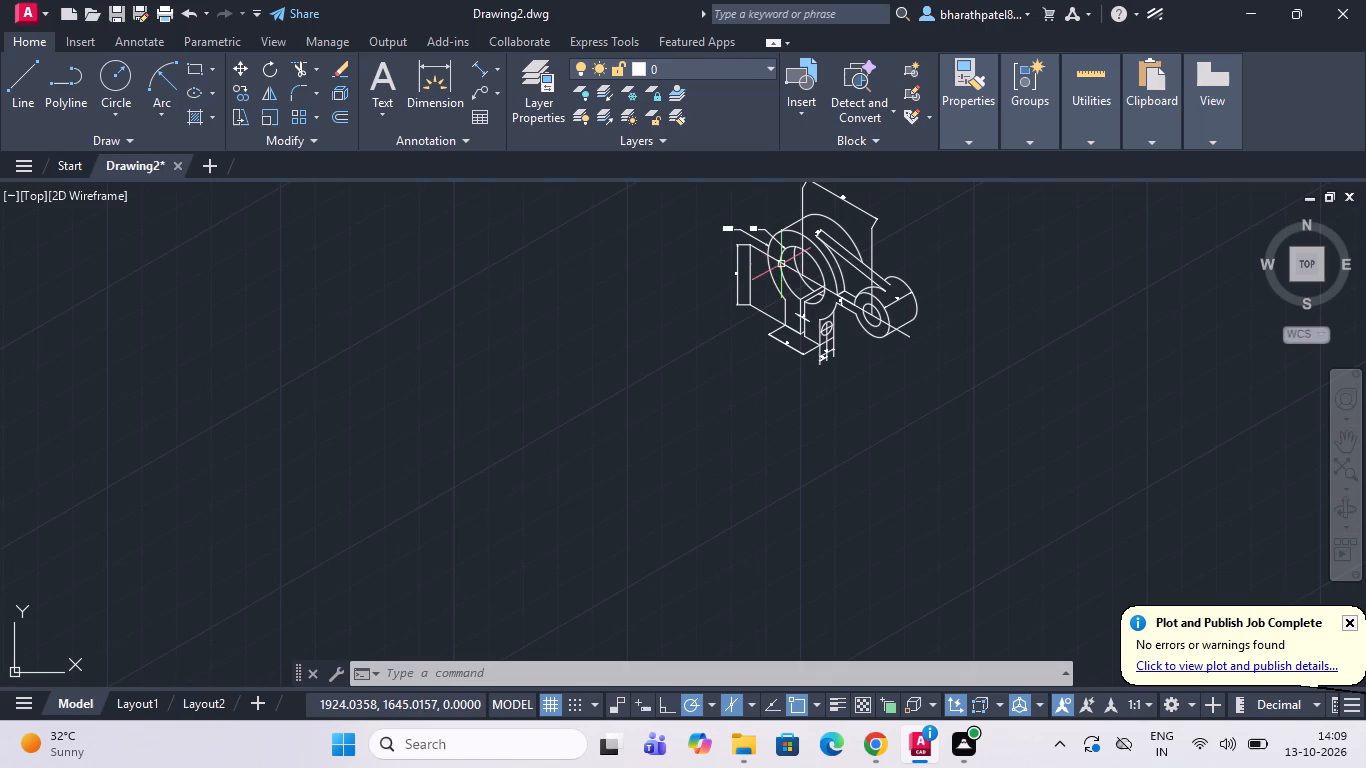
{"action": "scroll", "coordinate": [783, 275], "scroll_direction": "down", "scroll_amount": 1}
{"action": "scroll", "coordinate": [792, 219], "scroll_direction": "up", "scroll_amount": 2}
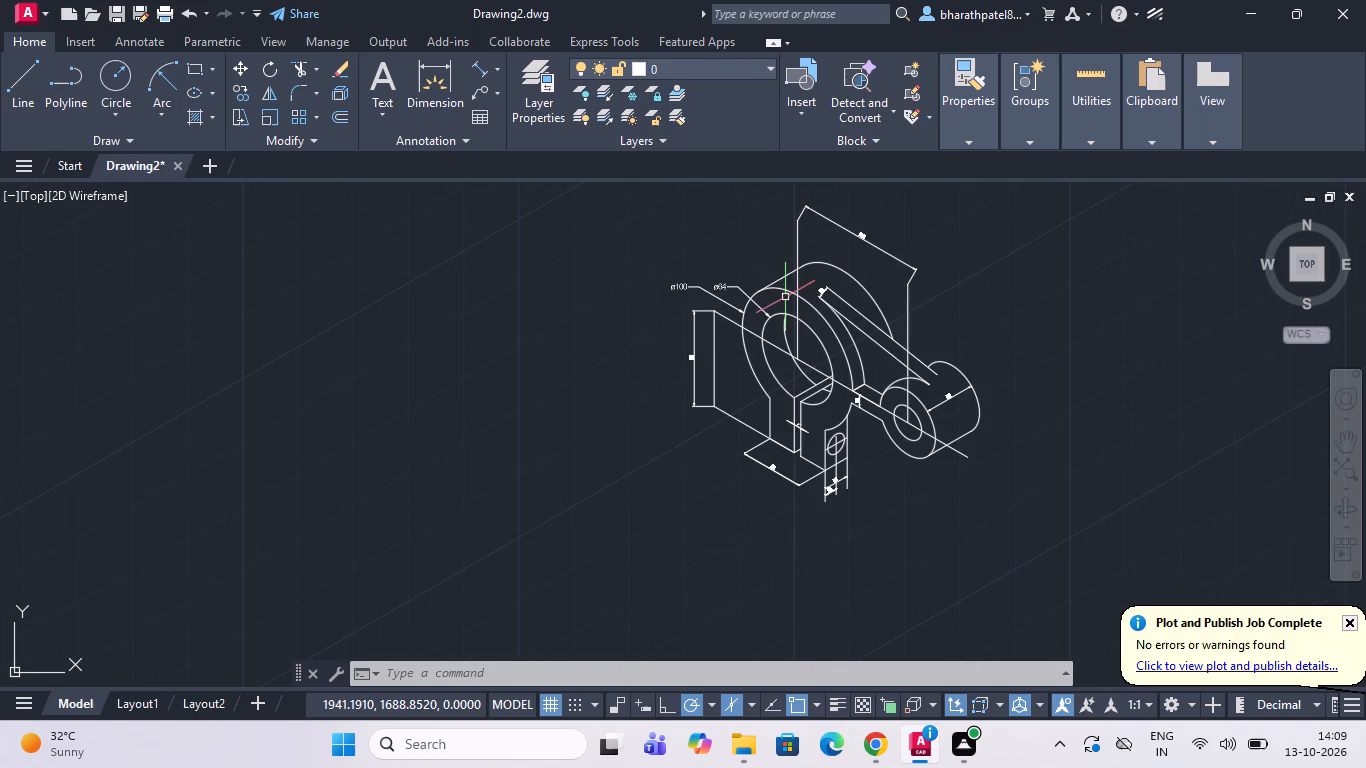
{"action": "scroll", "coordinate": [785, 297], "scroll_direction": "up", "scroll_amount": 1}
{"action": "scroll", "coordinate": [785, 297], "scroll_direction": "down", "scroll_amount": 1}
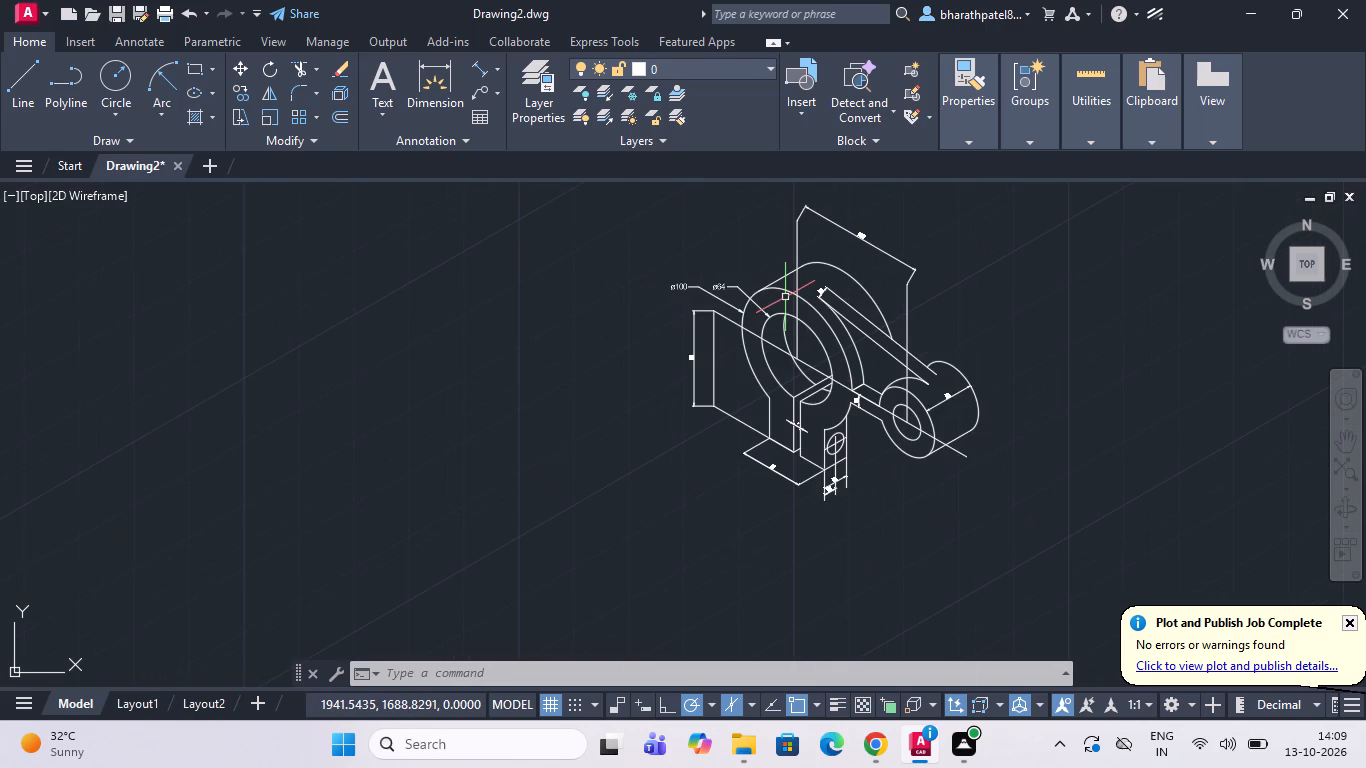
{"action": "scroll", "coordinate": [785, 297], "scroll_direction": "up", "scroll_amount": 1}
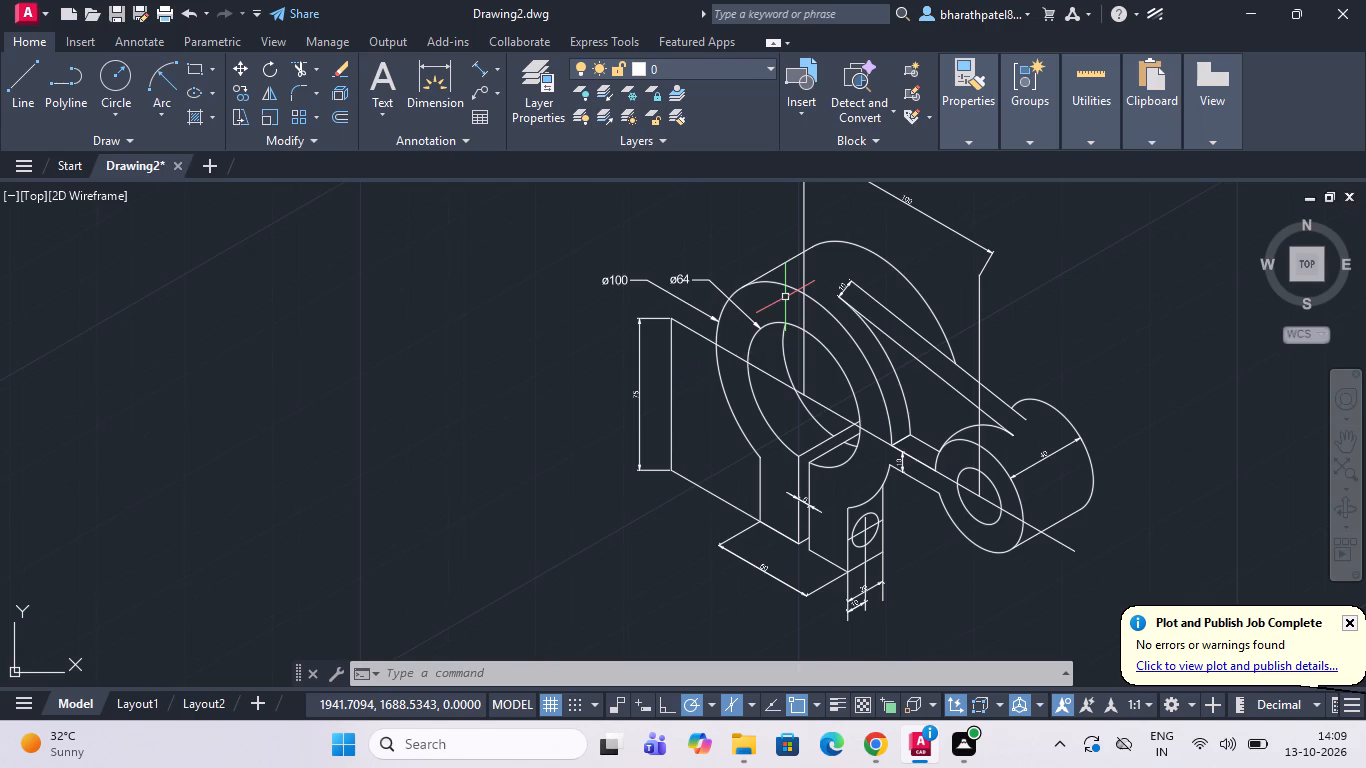
{"action": "scroll", "coordinate": [828, 520], "scroll_direction": "down", "scroll_amount": 1}
{"action": "scroll", "coordinate": [834, 549], "scroll_direction": "up", "scroll_amount": 2}
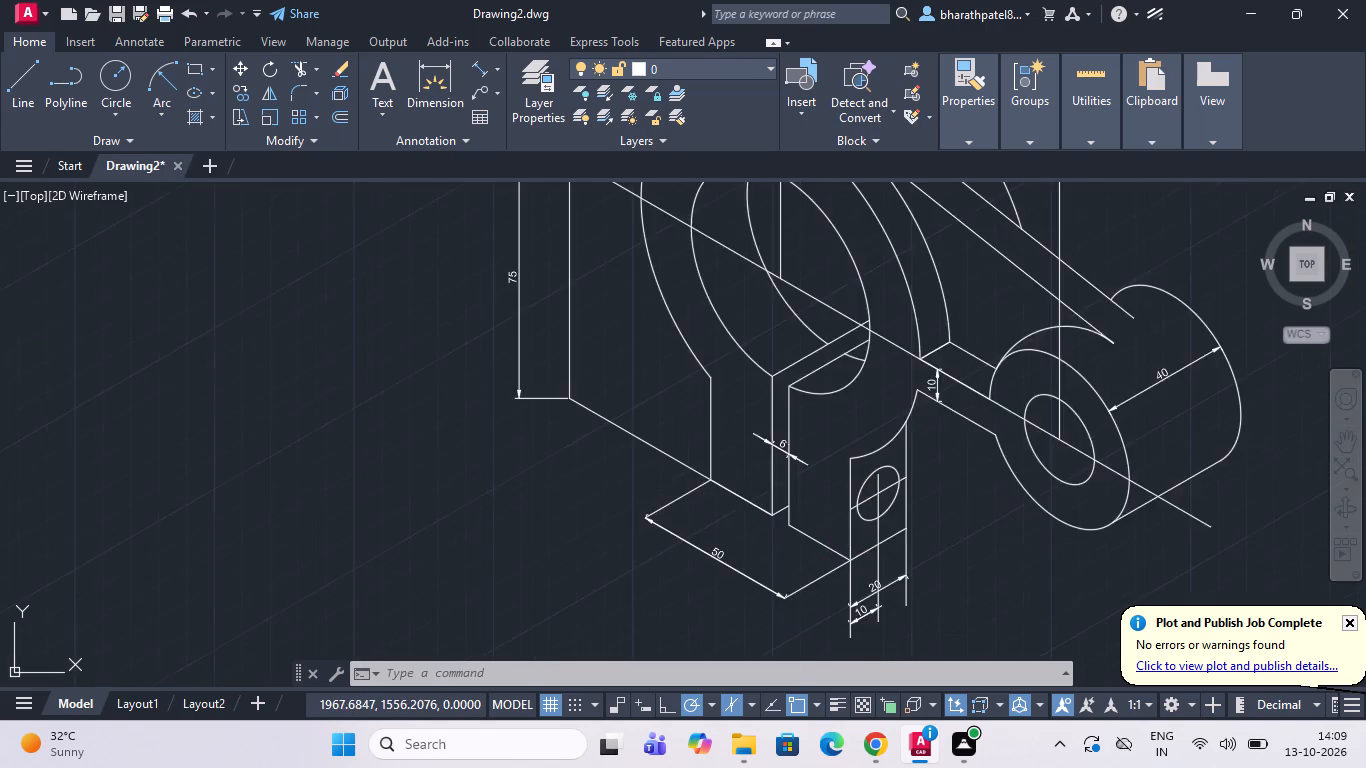
{"action": "scroll", "coordinate": [834, 549], "scroll_direction": "up", "scroll_amount": 1}
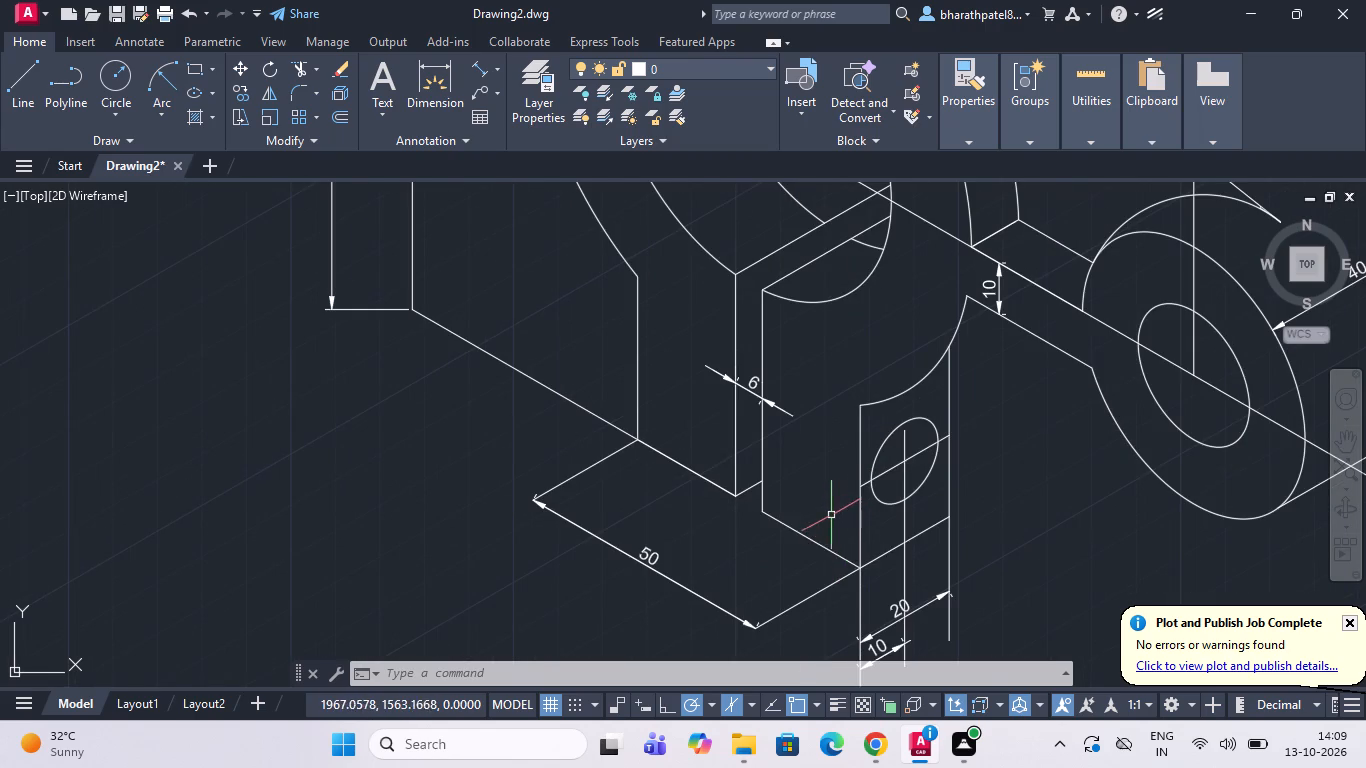
{"action": "scroll", "coordinate": [824, 509], "scroll_direction": "down", "scroll_amount": 1}
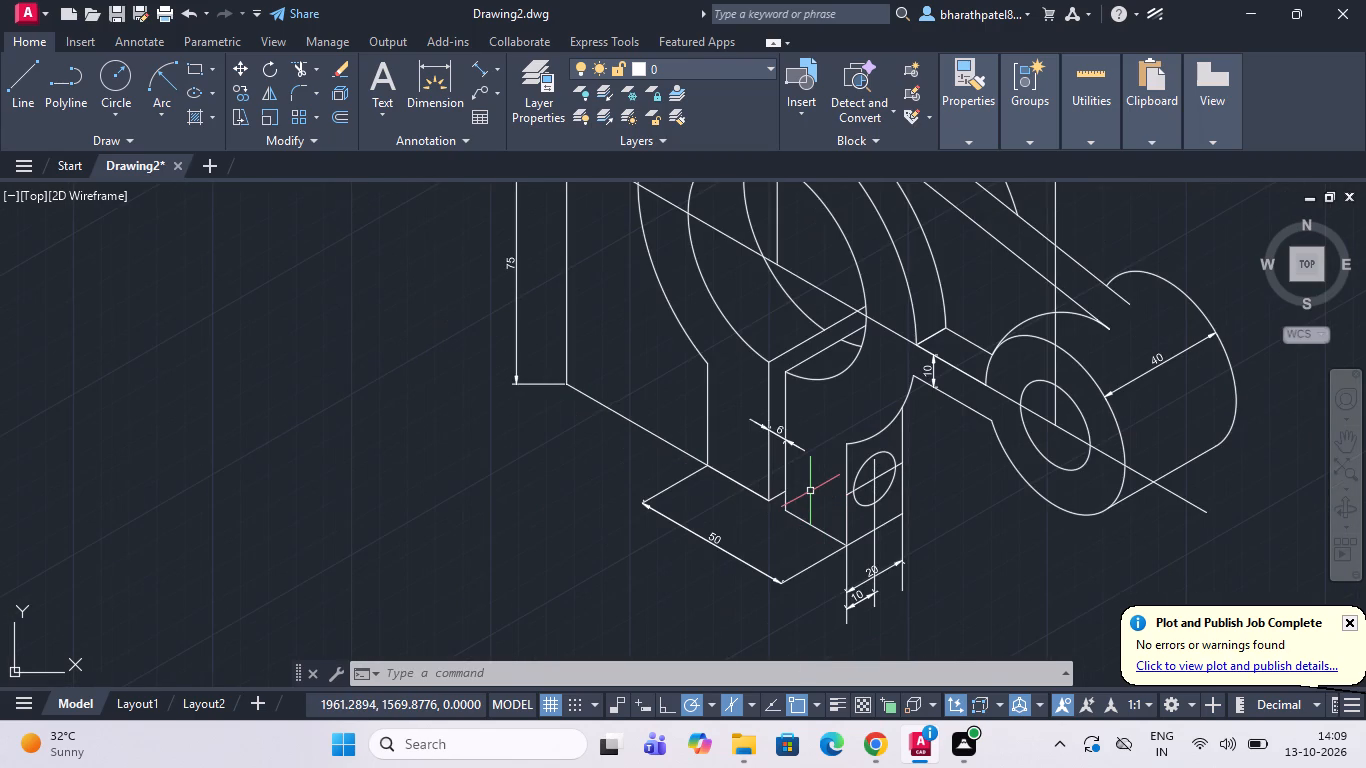
{"action": "key", "text": "Escape"}
Delete the arc behind the small boss's front face, between the web and the inclined rib line.
{"action": "scroll", "coordinate": [707, 350], "scroll_direction": "down", "scroll_amount": 3}
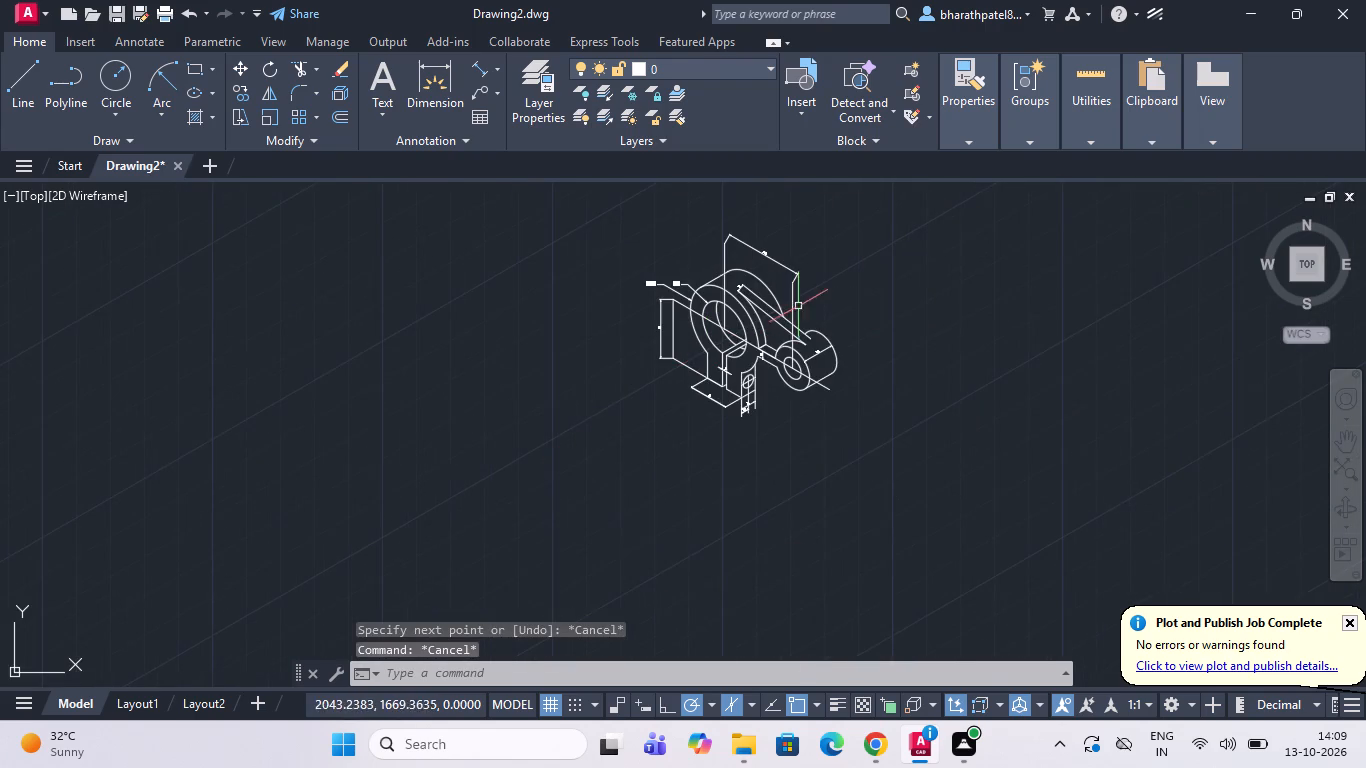
{"action": "scroll", "coordinate": [799, 307], "scroll_direction": "up", "scroll_amount": 3}
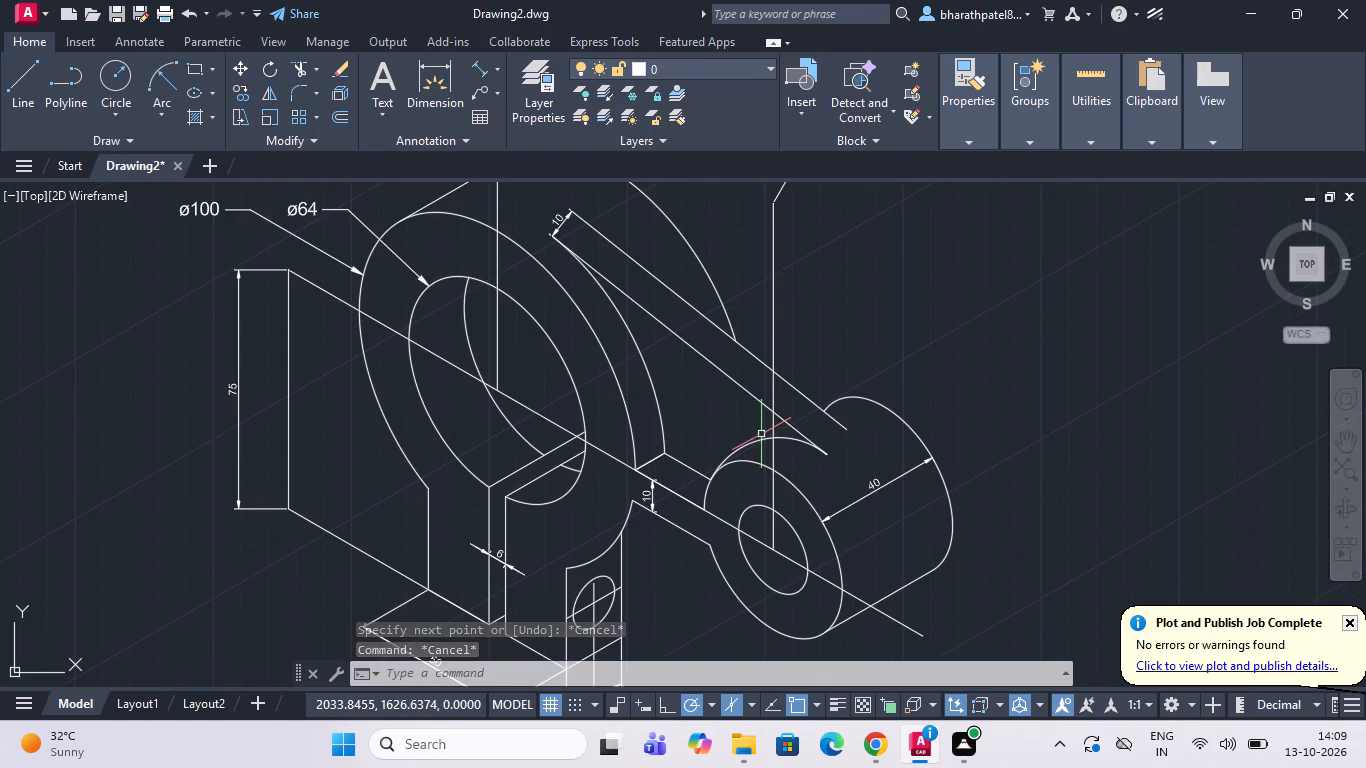
{"action": "left_click", "coordinate": [761, 437]}
{"action": "key", "text": "Delete"}
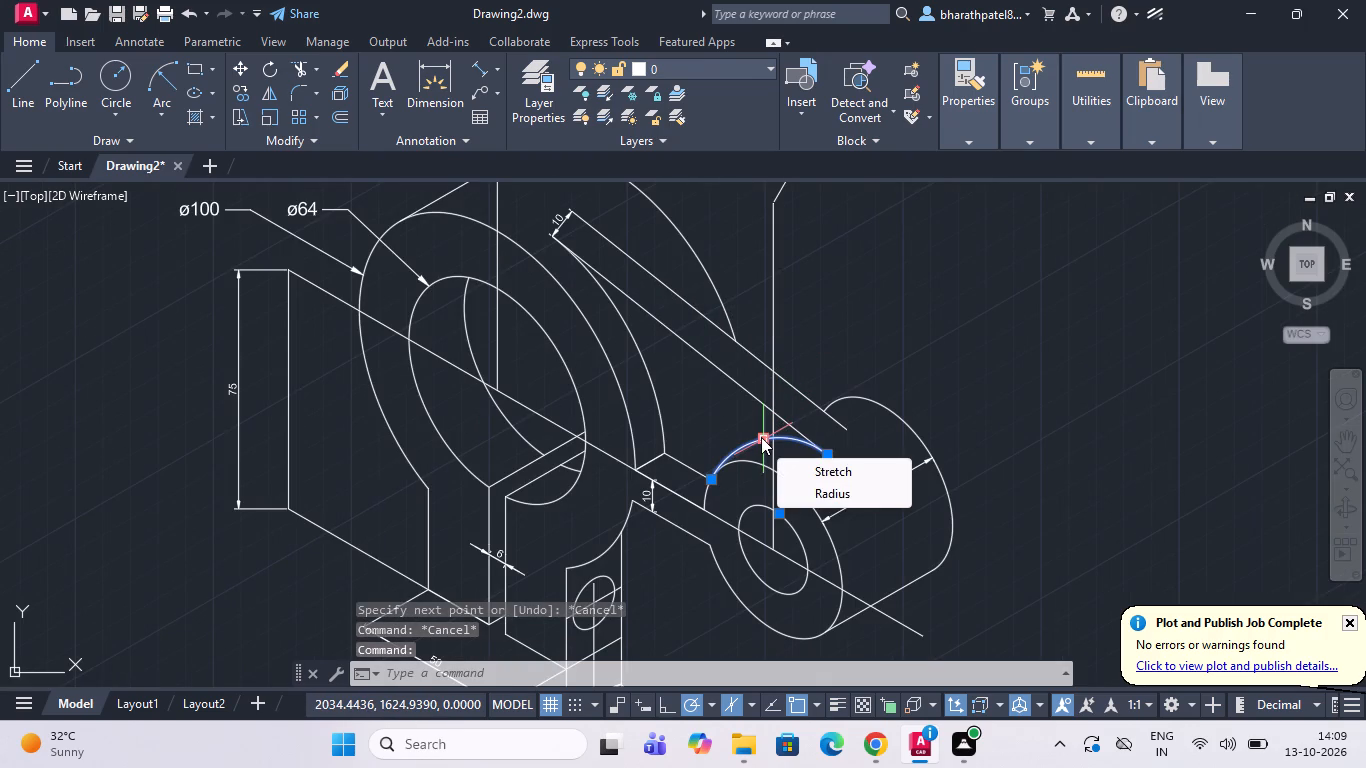
{"action": "key", "text": "Delete"}
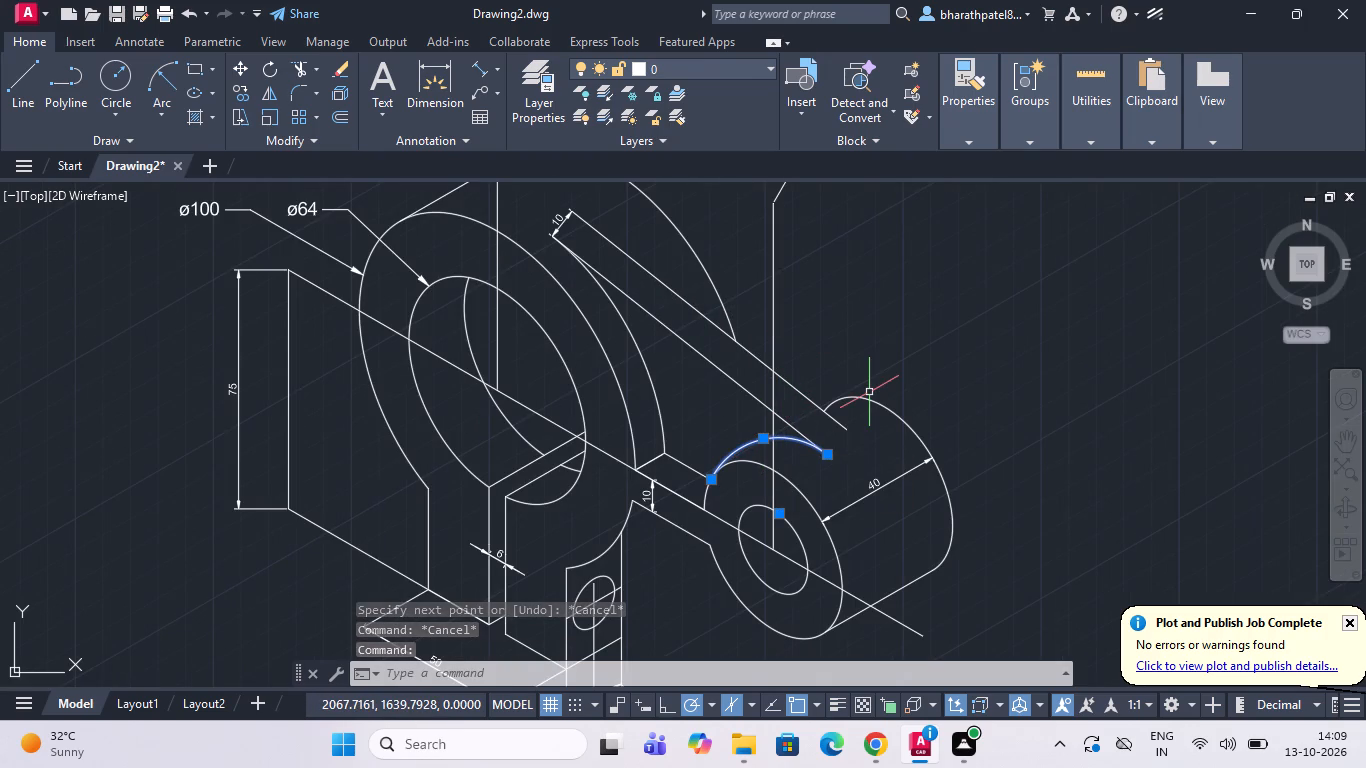
{"action": "key", "text": "Delete"}
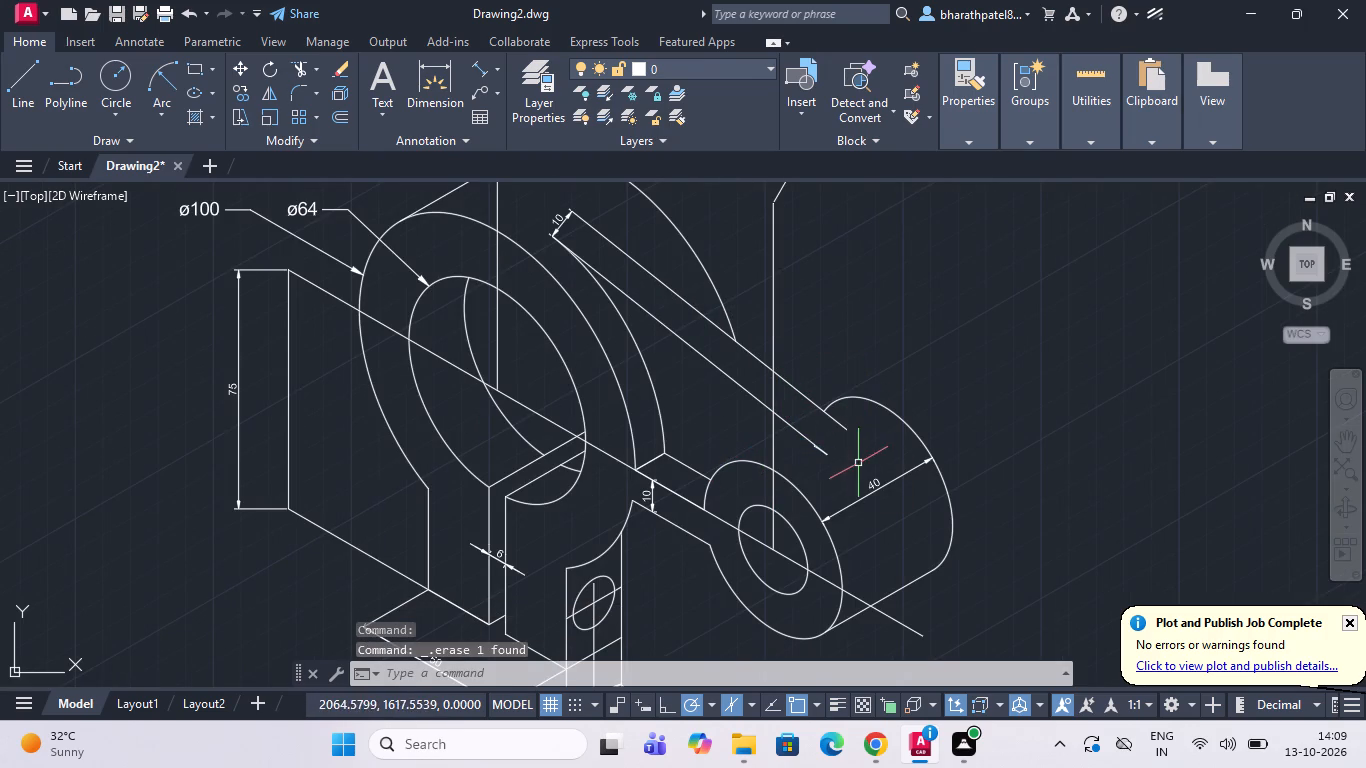
Delete the tiny vertical line between the lower inclined rib line and the leftover elliptical arc near the small boss.
{"action": "scroll", "coordinate": [797, 468], "scroll_direction": "up", "scroll_amount": 3}
{"action": "scroll", "coordinate": [848, 391], "scroll_direction": "up", "scroll_amount": 3}
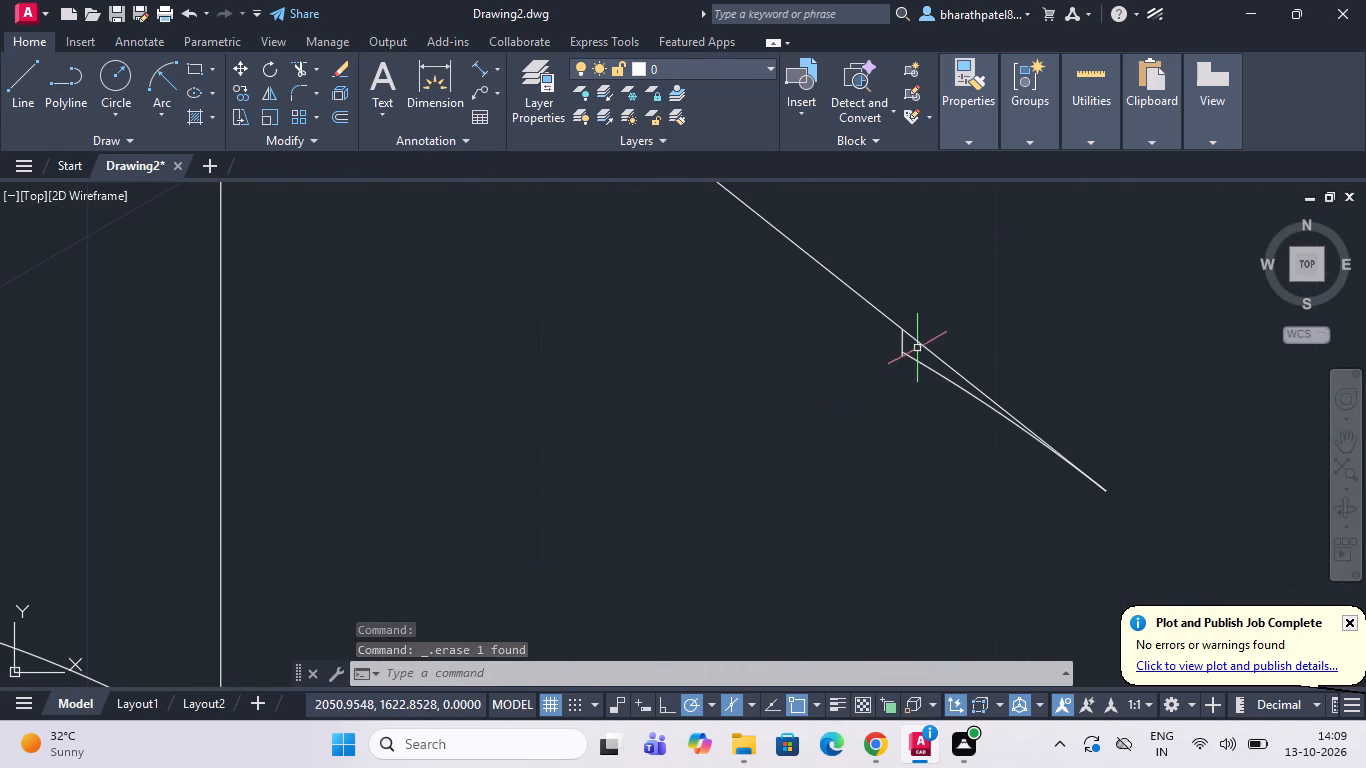
{"action": "left_click", "coordinate": [912, 358]}
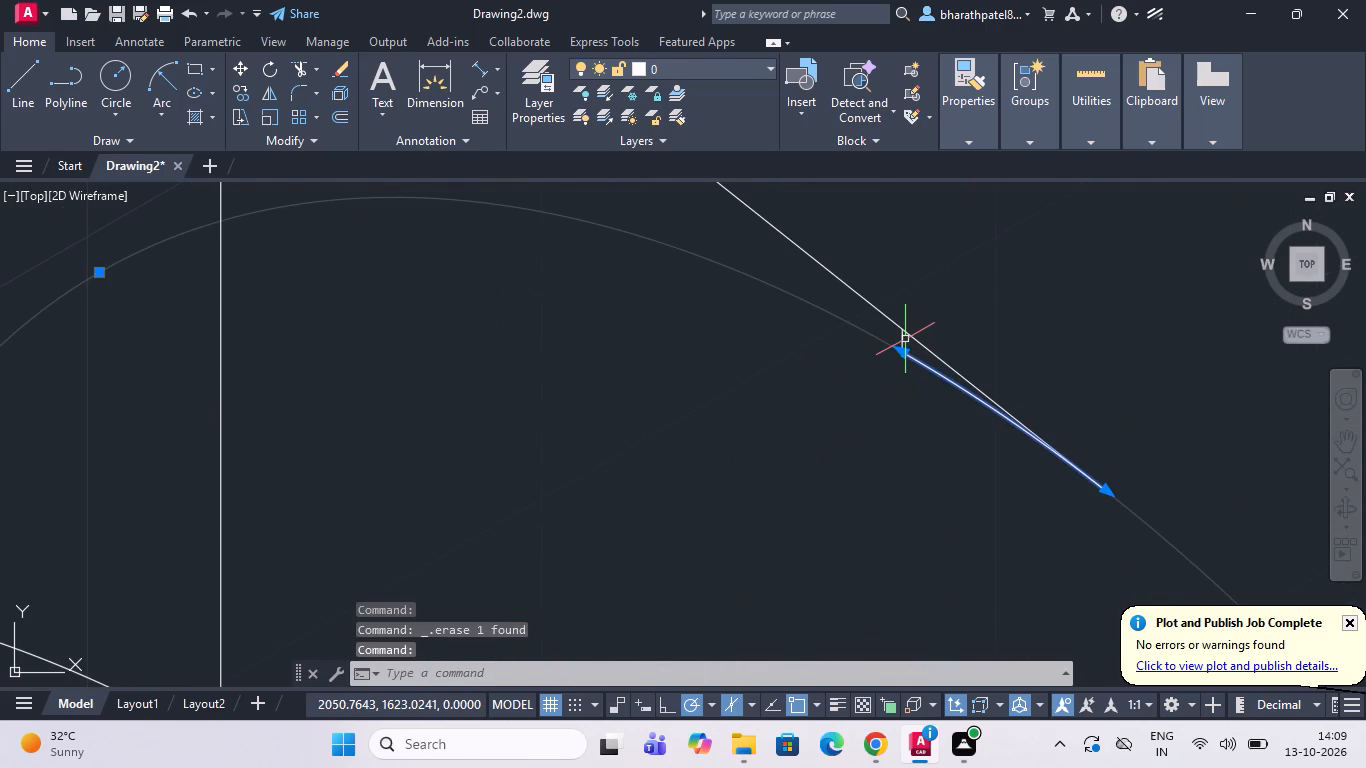
{"action": "key", "text": "Escape"}
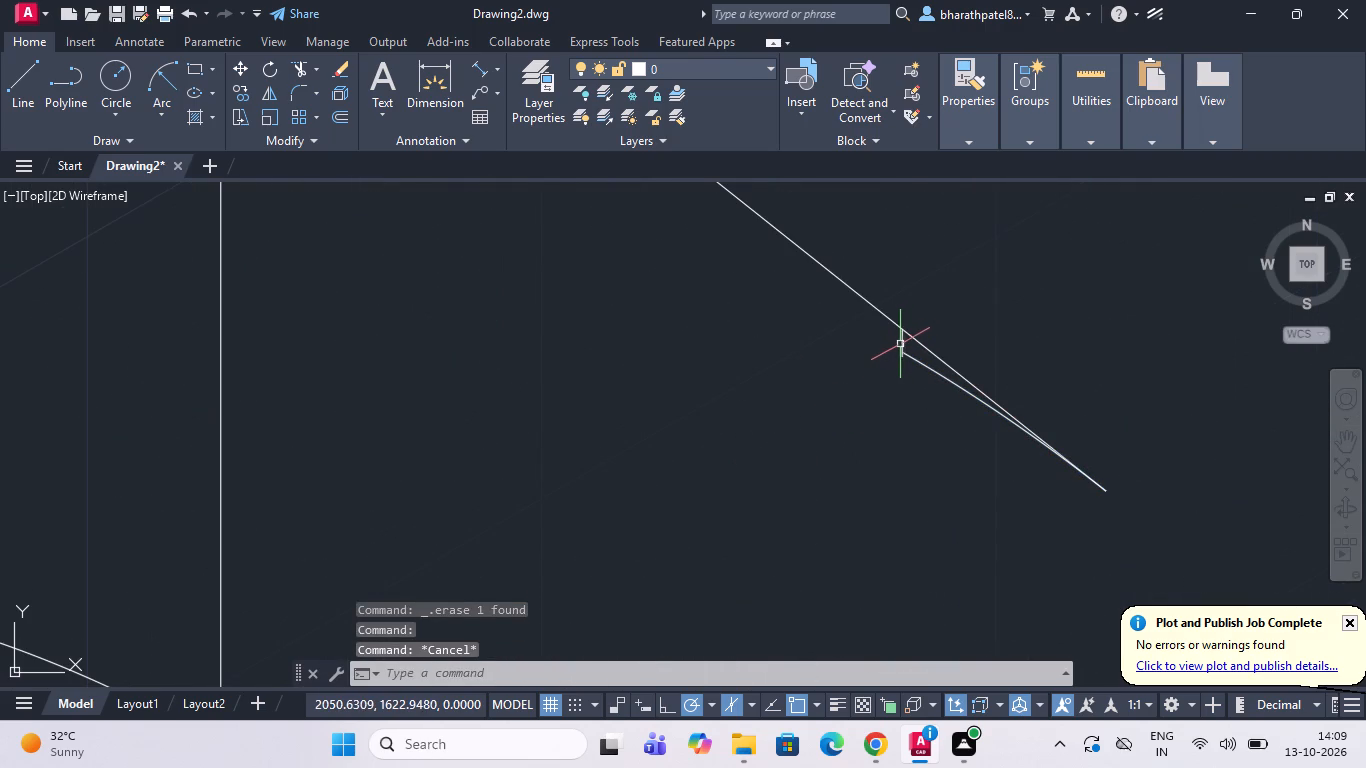
{"action": "left_click", "coordinate": [901, 342]}
{"action": "key", "text": "Delete"}
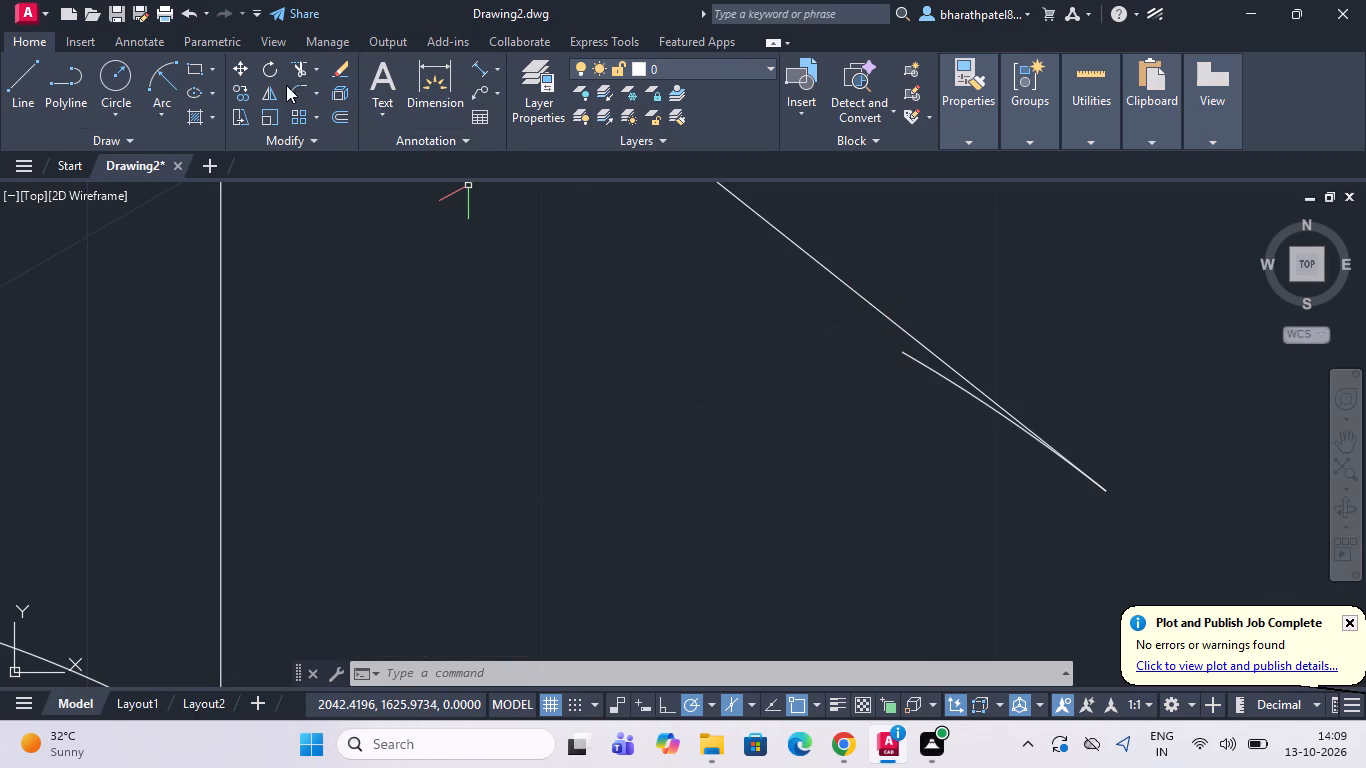
Extend the leftover elliptical arc past the vertical extension line to the outer edge of the small boss's front face.
{"action": "left_click", "coordinate": [320, 67]}
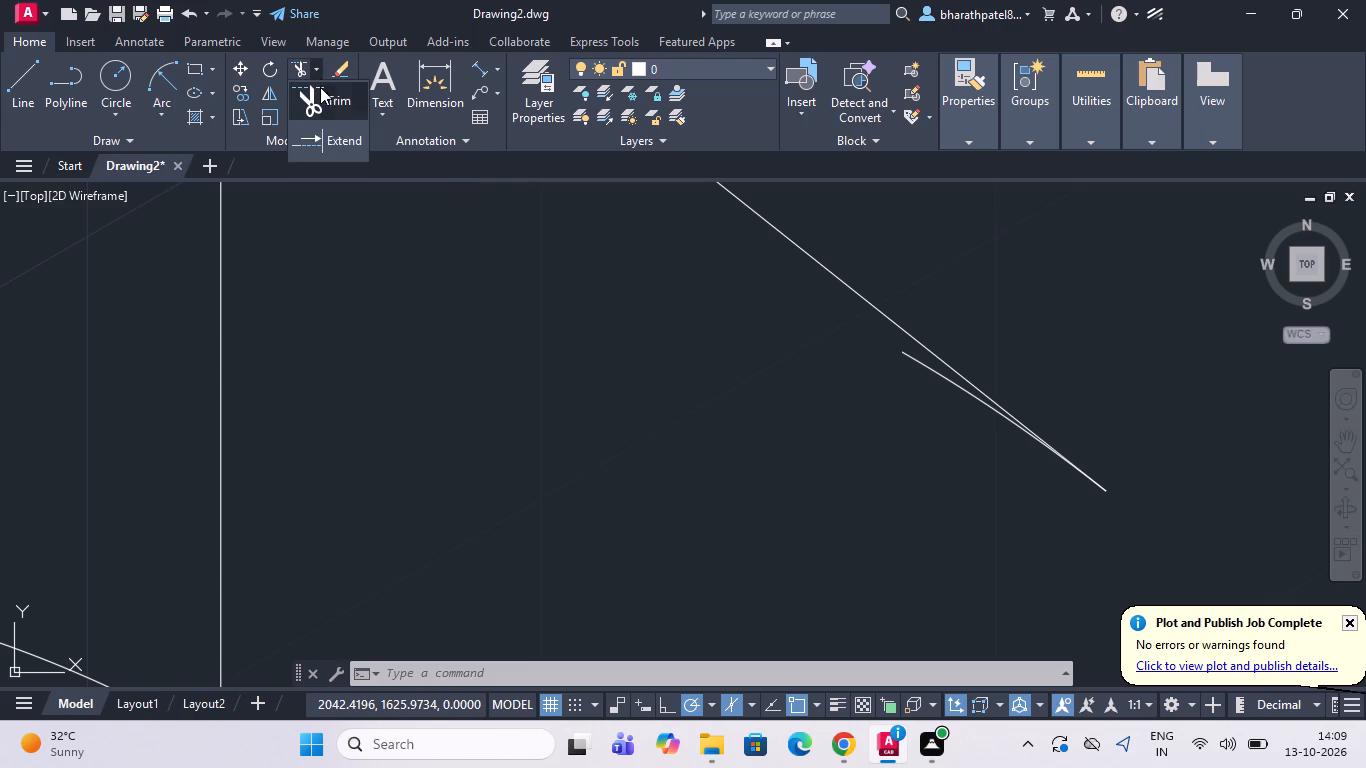
{"action": "left_click", "coordinate": [318, 134]}
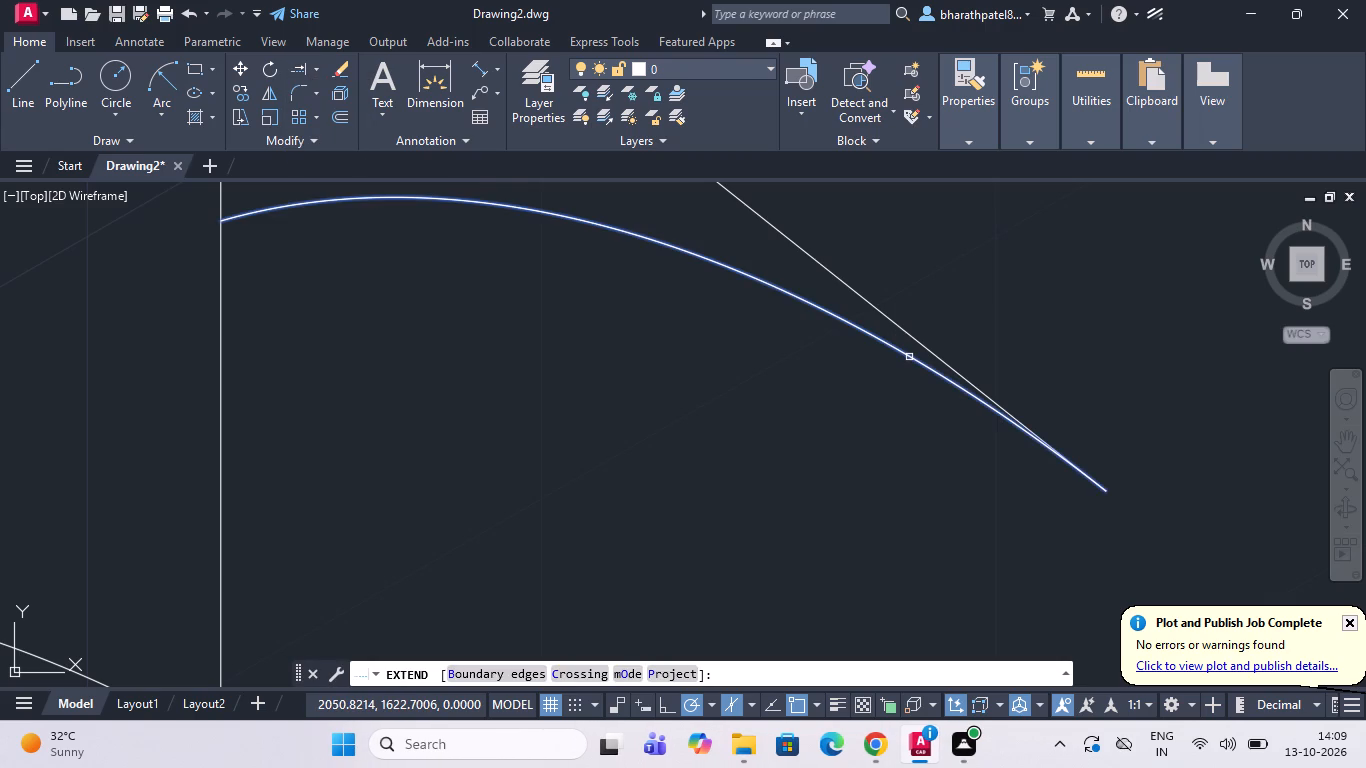
{"action": "scroll", "coordinate": [909, 357], "scroll_direction": "down", "scroll_amount": 2}
{"action": "left_click", "coordinate": [909, 357]}
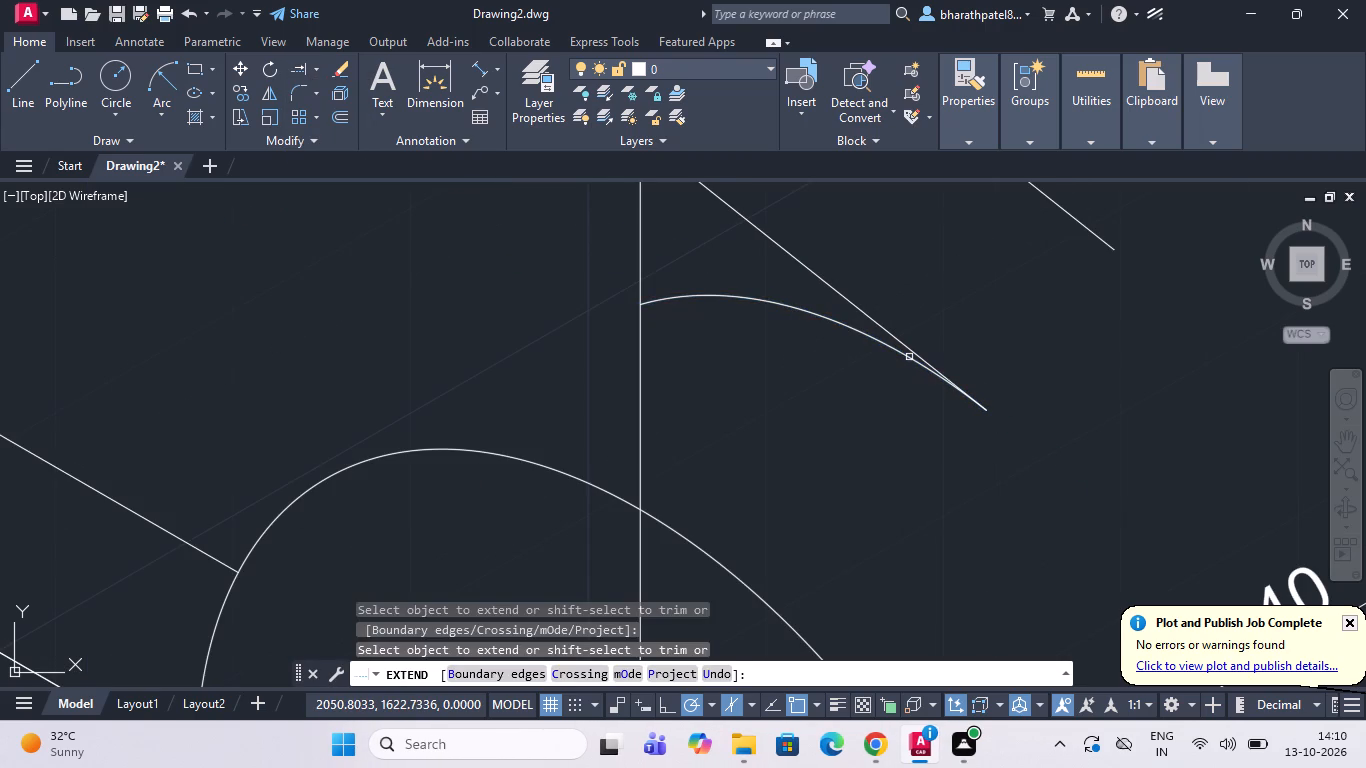
{"action": "scroll", "coordinate": [910, 357], "scroll_direction": "down", "scroll_amount": 3}
{"action": "scroll", "coordinate": [846, 348], "scroll_direction": "up", "scroll_amount": 3}
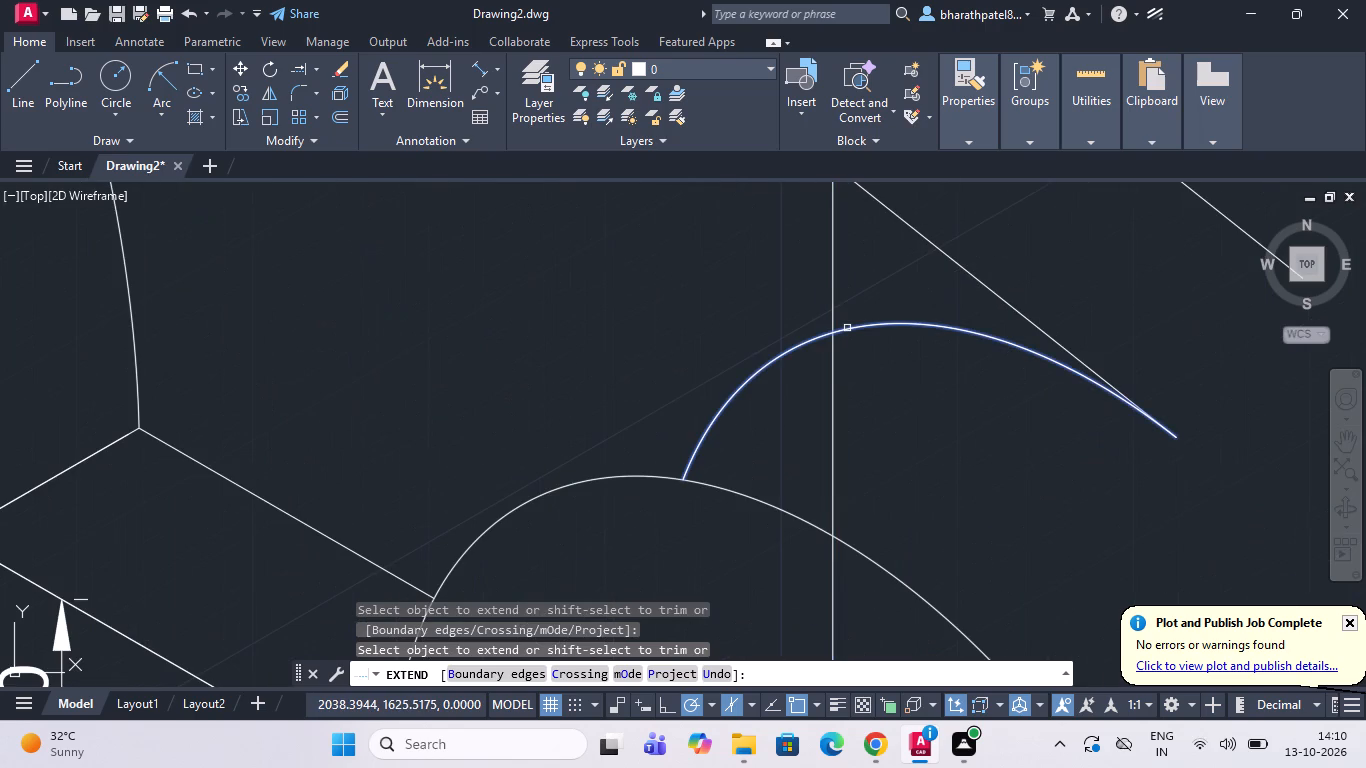
{"action": "left_click", "coordinate": [847, 328]}
{"action": "scroll", "coordinate": [799, 382], "scroll_direction": "down", "scroll_amount": 3}
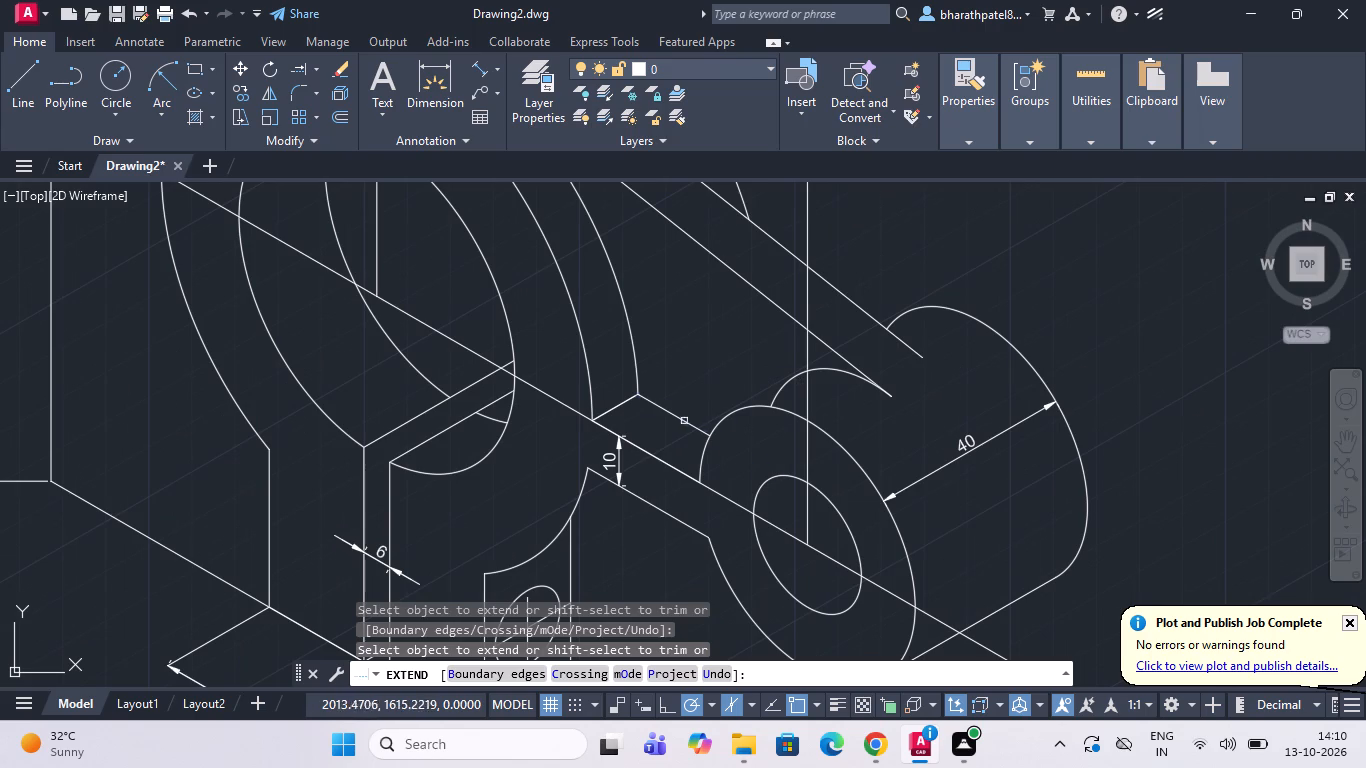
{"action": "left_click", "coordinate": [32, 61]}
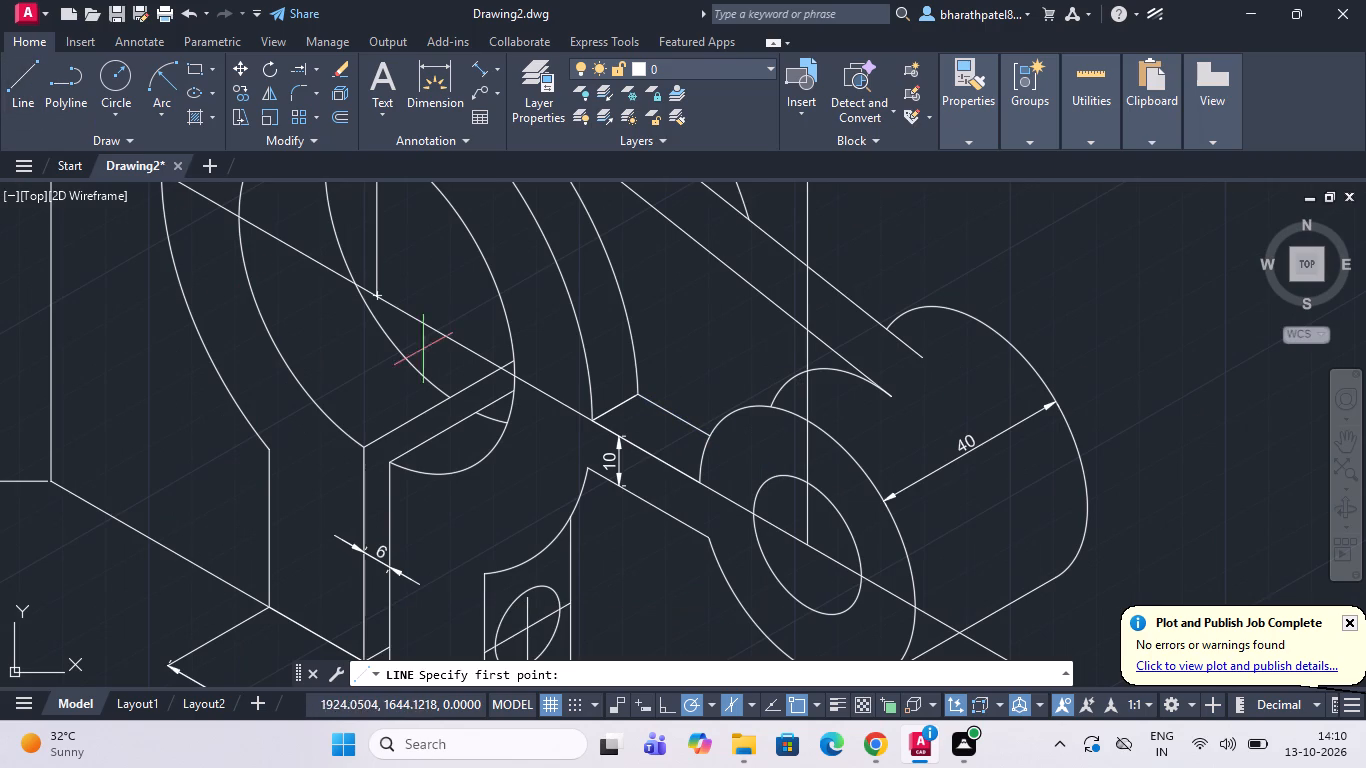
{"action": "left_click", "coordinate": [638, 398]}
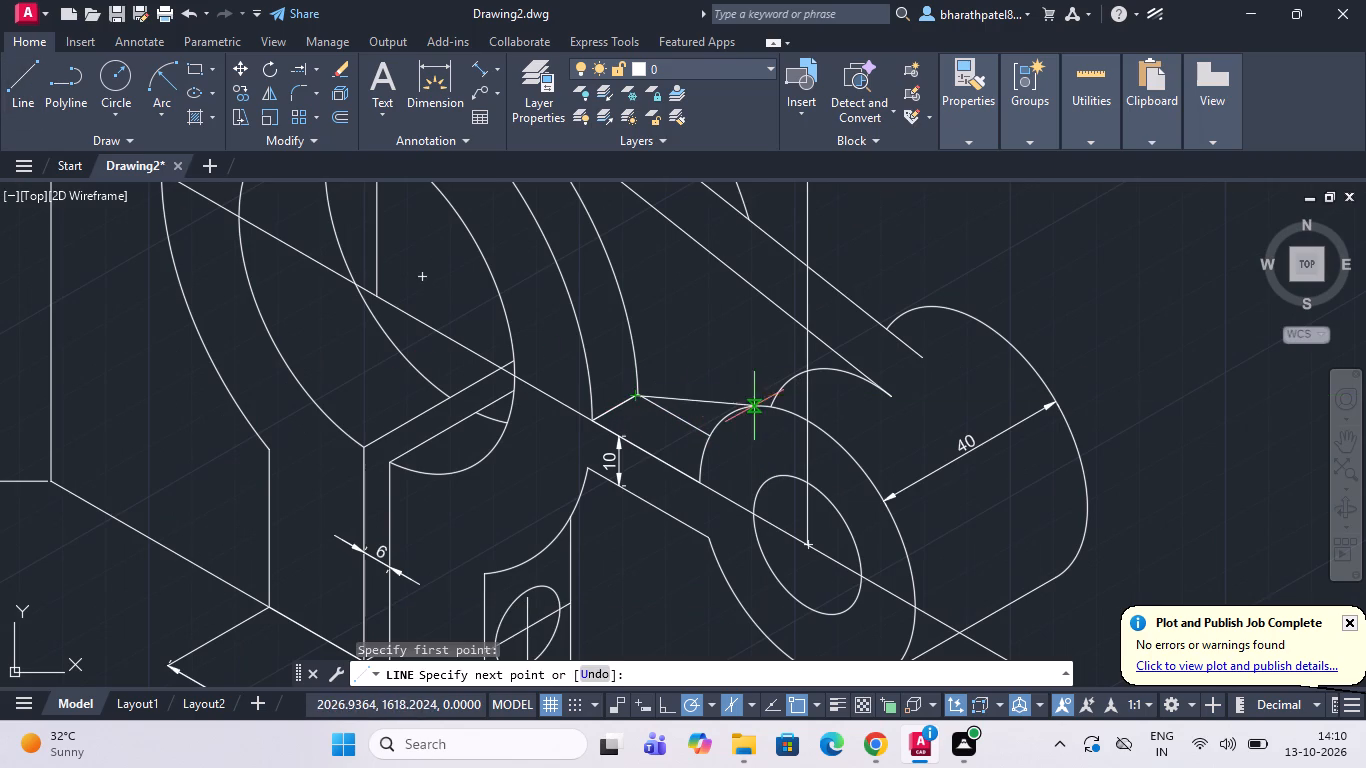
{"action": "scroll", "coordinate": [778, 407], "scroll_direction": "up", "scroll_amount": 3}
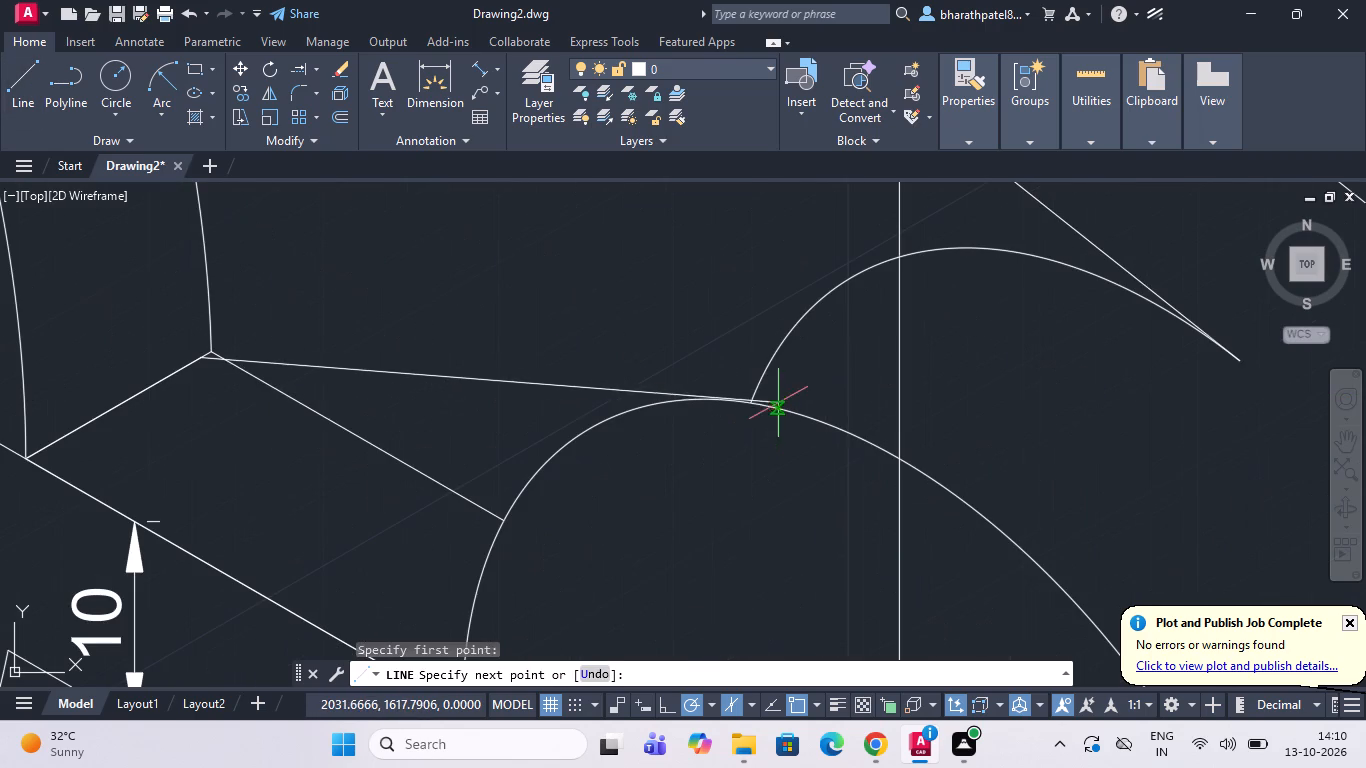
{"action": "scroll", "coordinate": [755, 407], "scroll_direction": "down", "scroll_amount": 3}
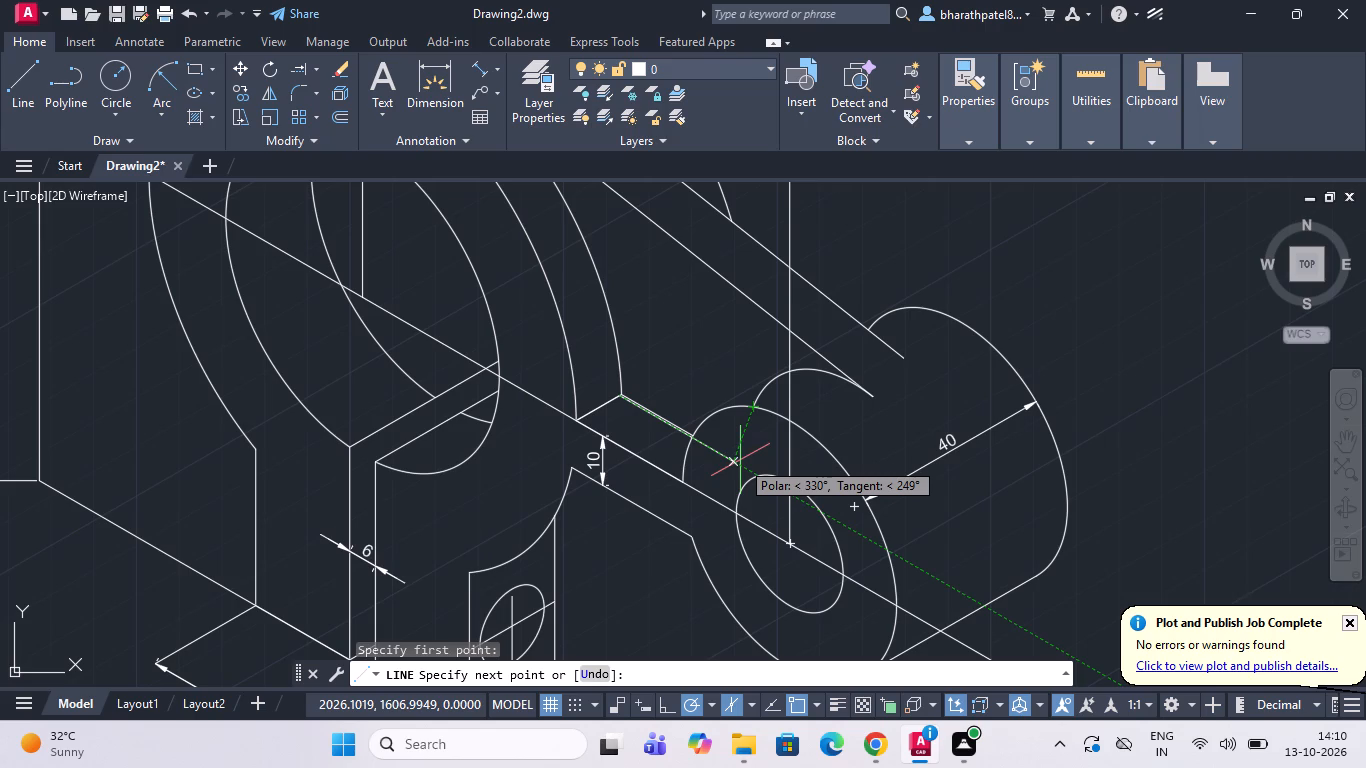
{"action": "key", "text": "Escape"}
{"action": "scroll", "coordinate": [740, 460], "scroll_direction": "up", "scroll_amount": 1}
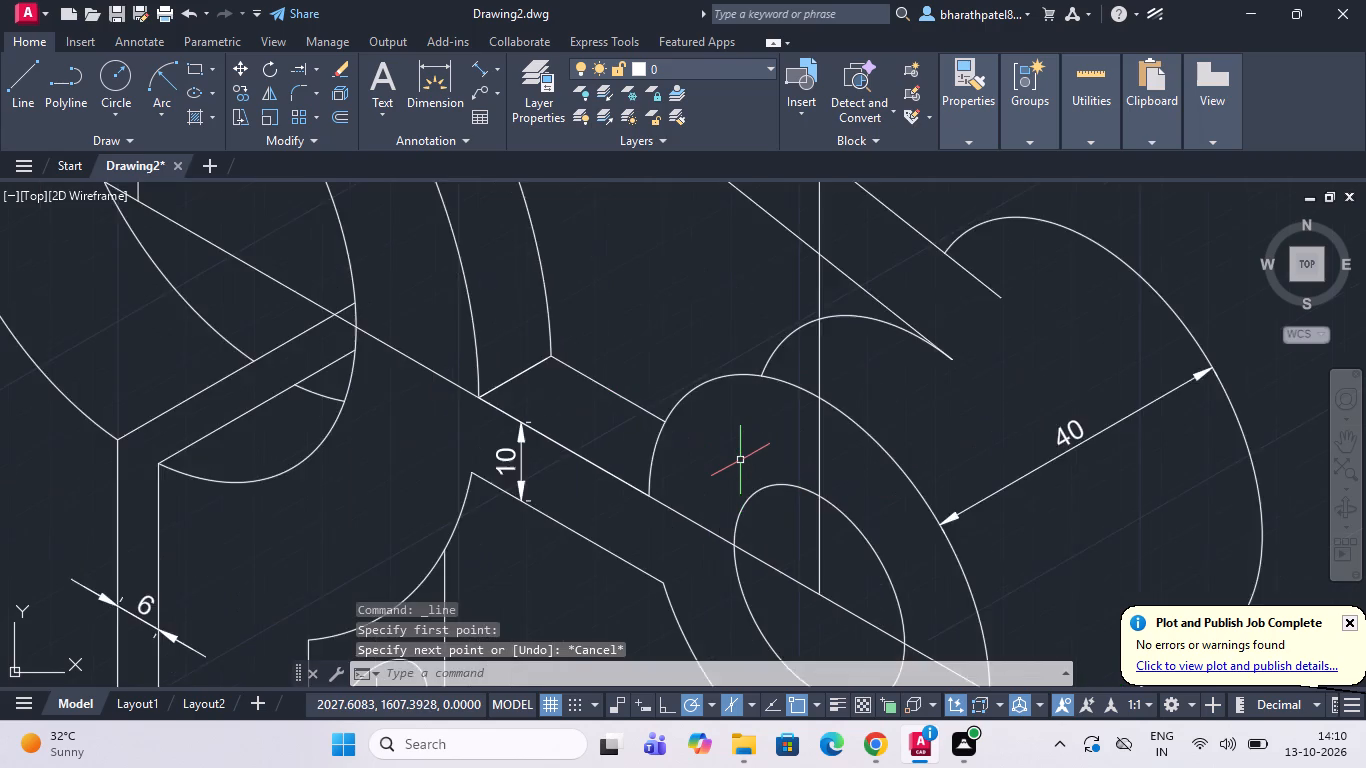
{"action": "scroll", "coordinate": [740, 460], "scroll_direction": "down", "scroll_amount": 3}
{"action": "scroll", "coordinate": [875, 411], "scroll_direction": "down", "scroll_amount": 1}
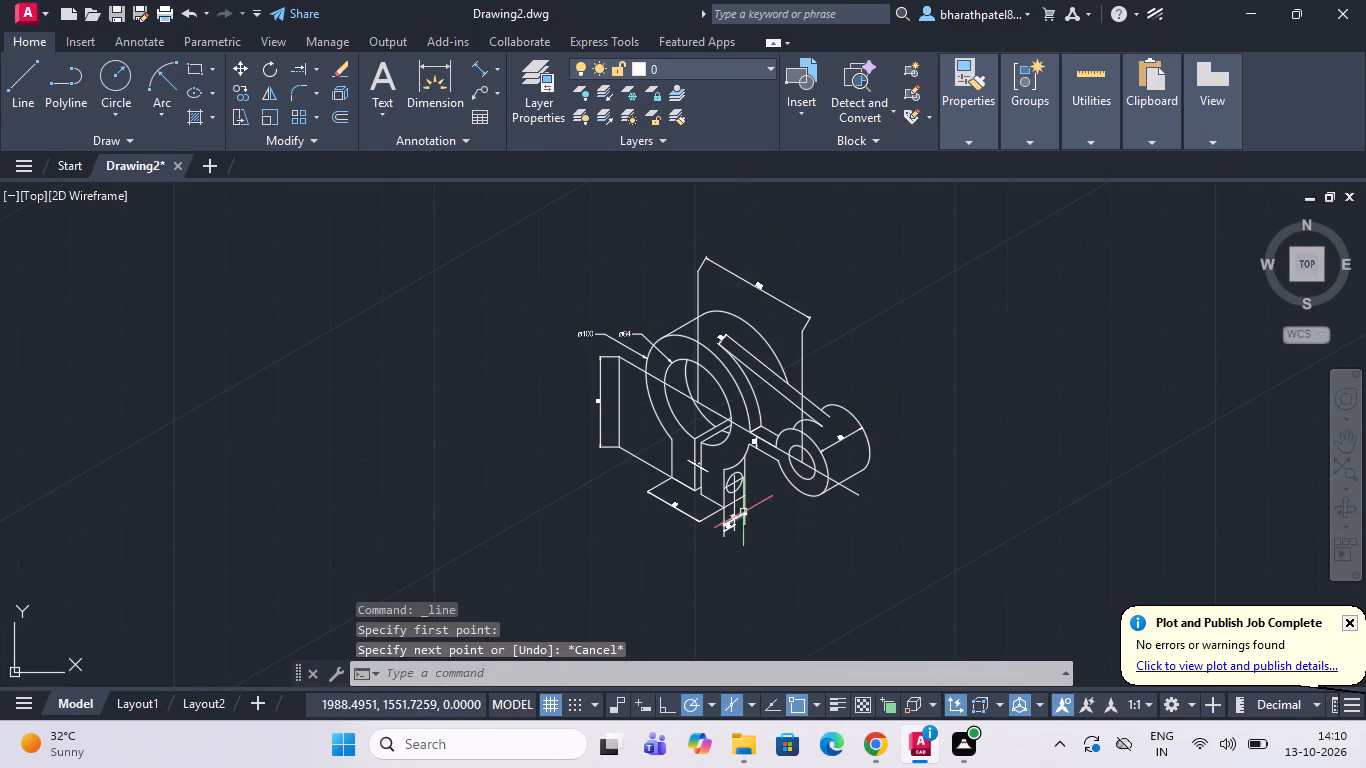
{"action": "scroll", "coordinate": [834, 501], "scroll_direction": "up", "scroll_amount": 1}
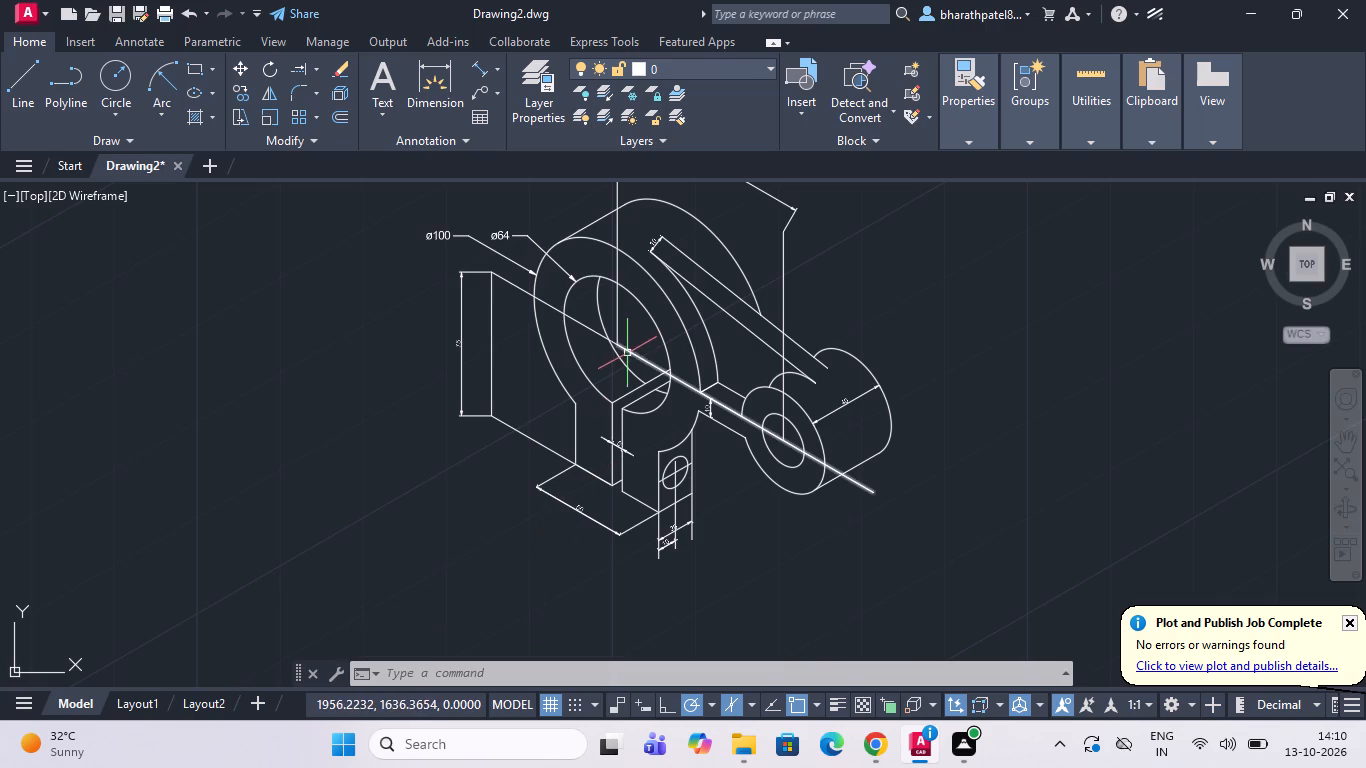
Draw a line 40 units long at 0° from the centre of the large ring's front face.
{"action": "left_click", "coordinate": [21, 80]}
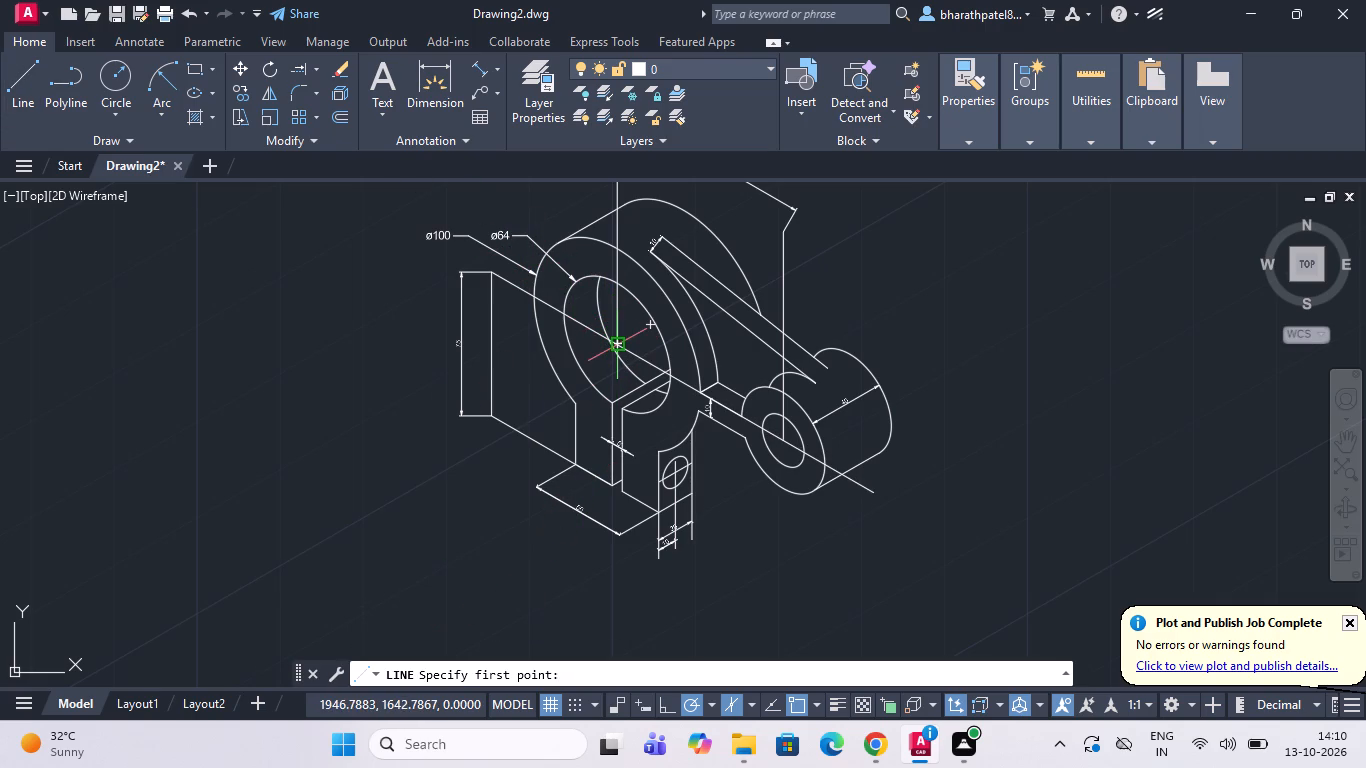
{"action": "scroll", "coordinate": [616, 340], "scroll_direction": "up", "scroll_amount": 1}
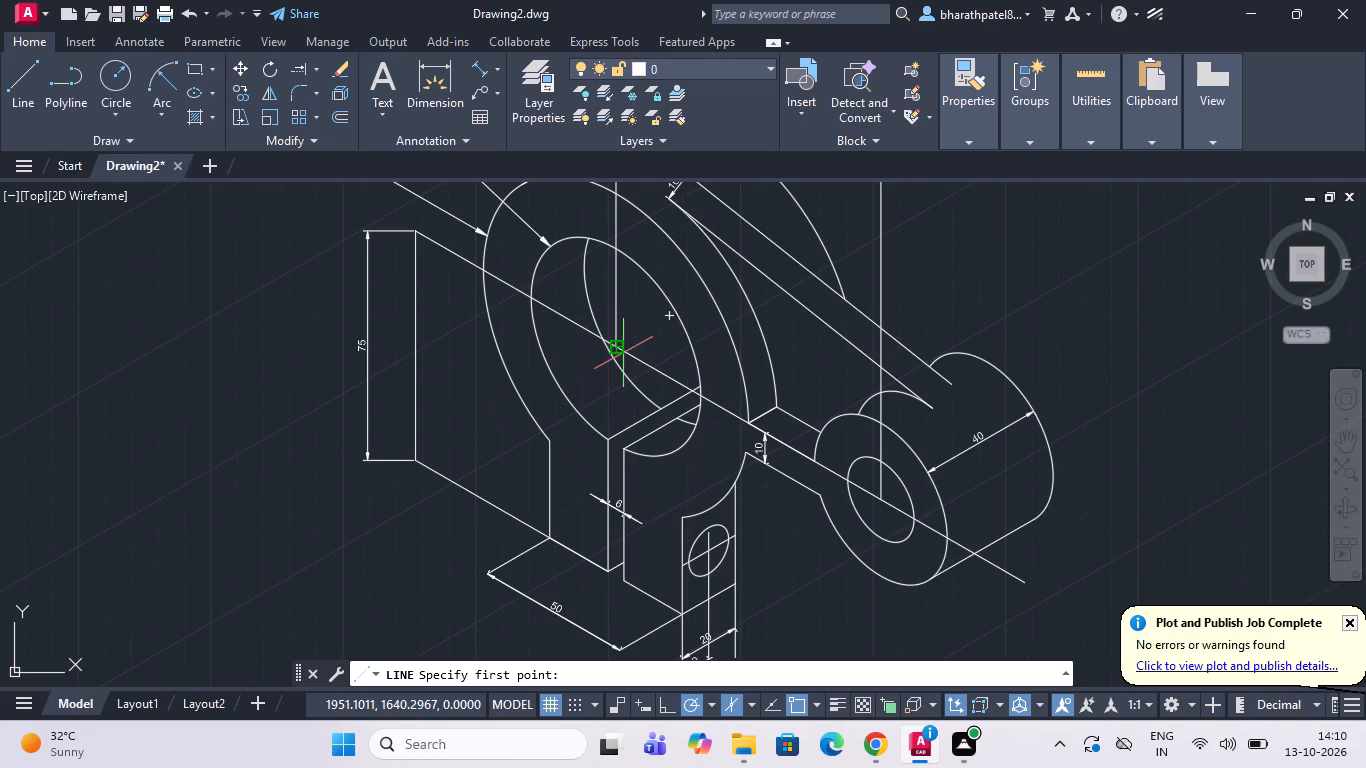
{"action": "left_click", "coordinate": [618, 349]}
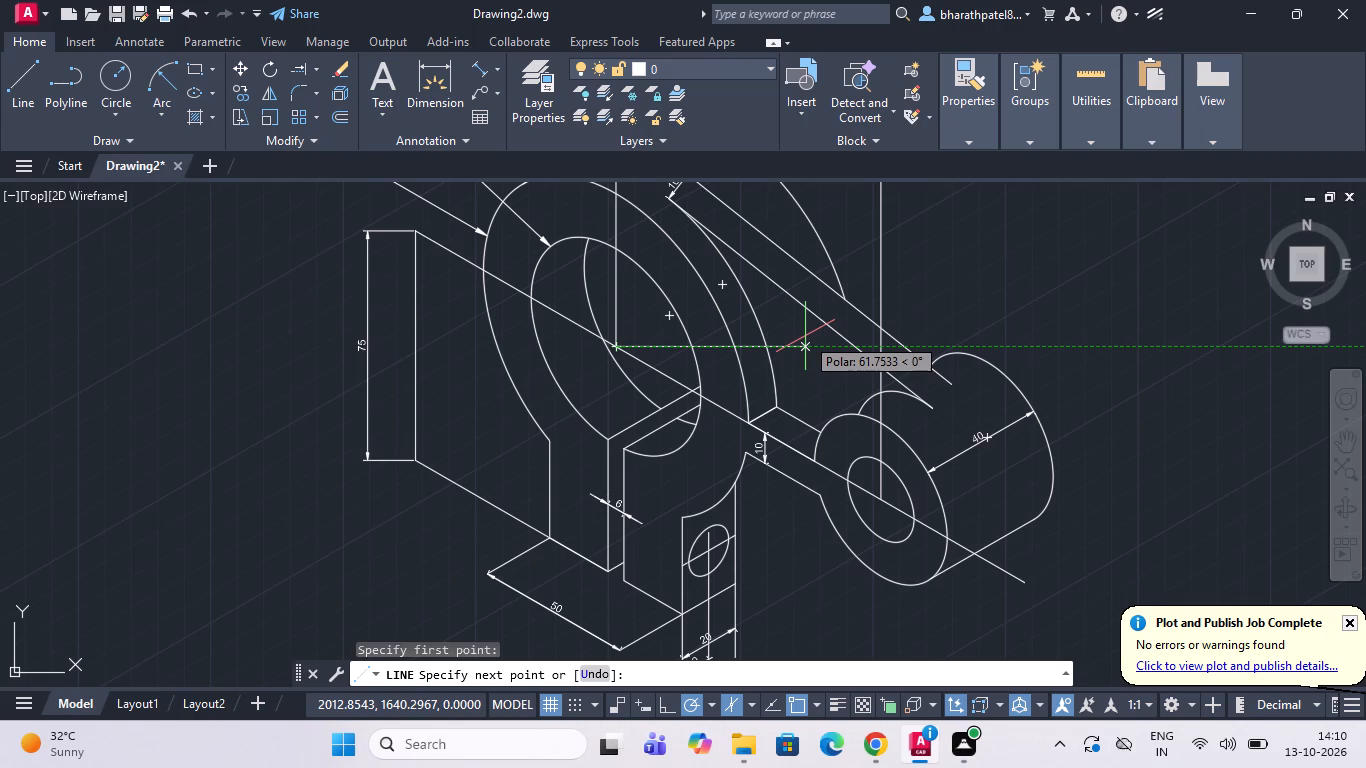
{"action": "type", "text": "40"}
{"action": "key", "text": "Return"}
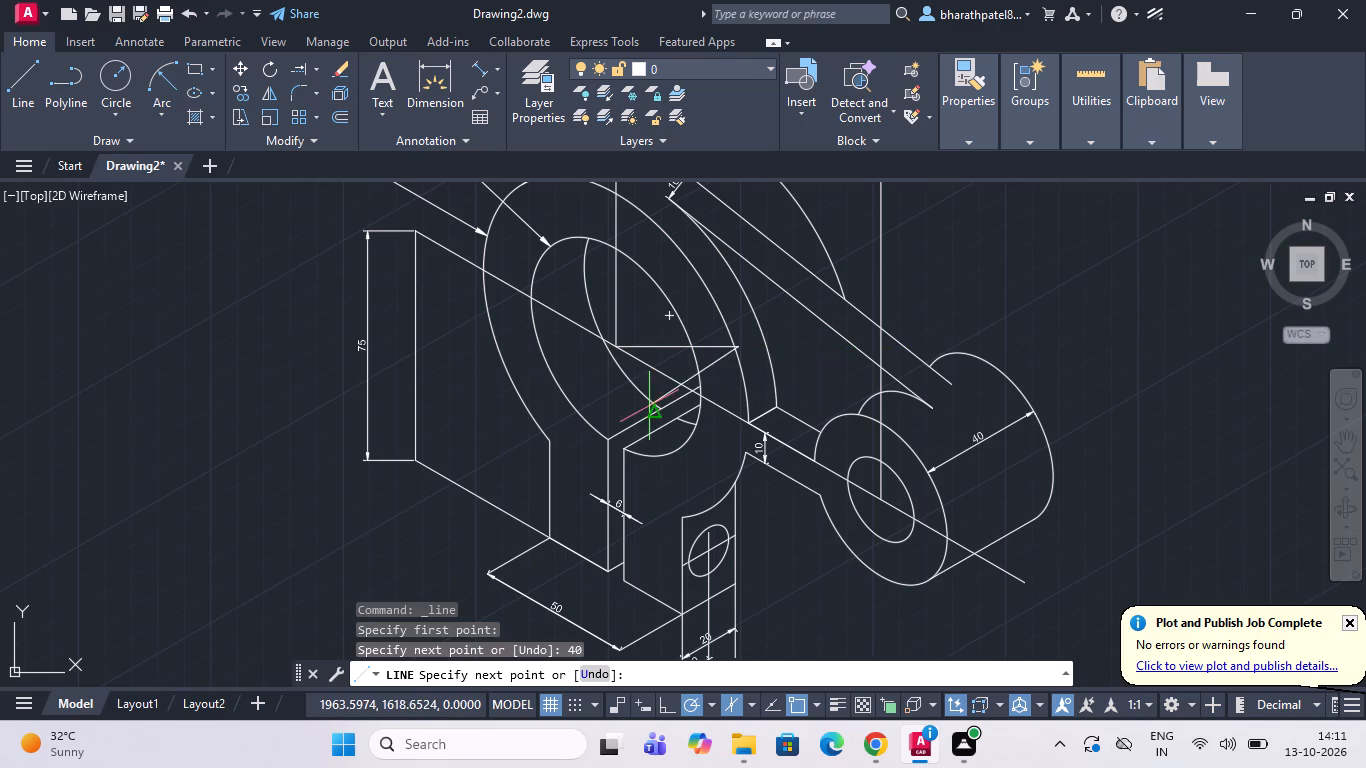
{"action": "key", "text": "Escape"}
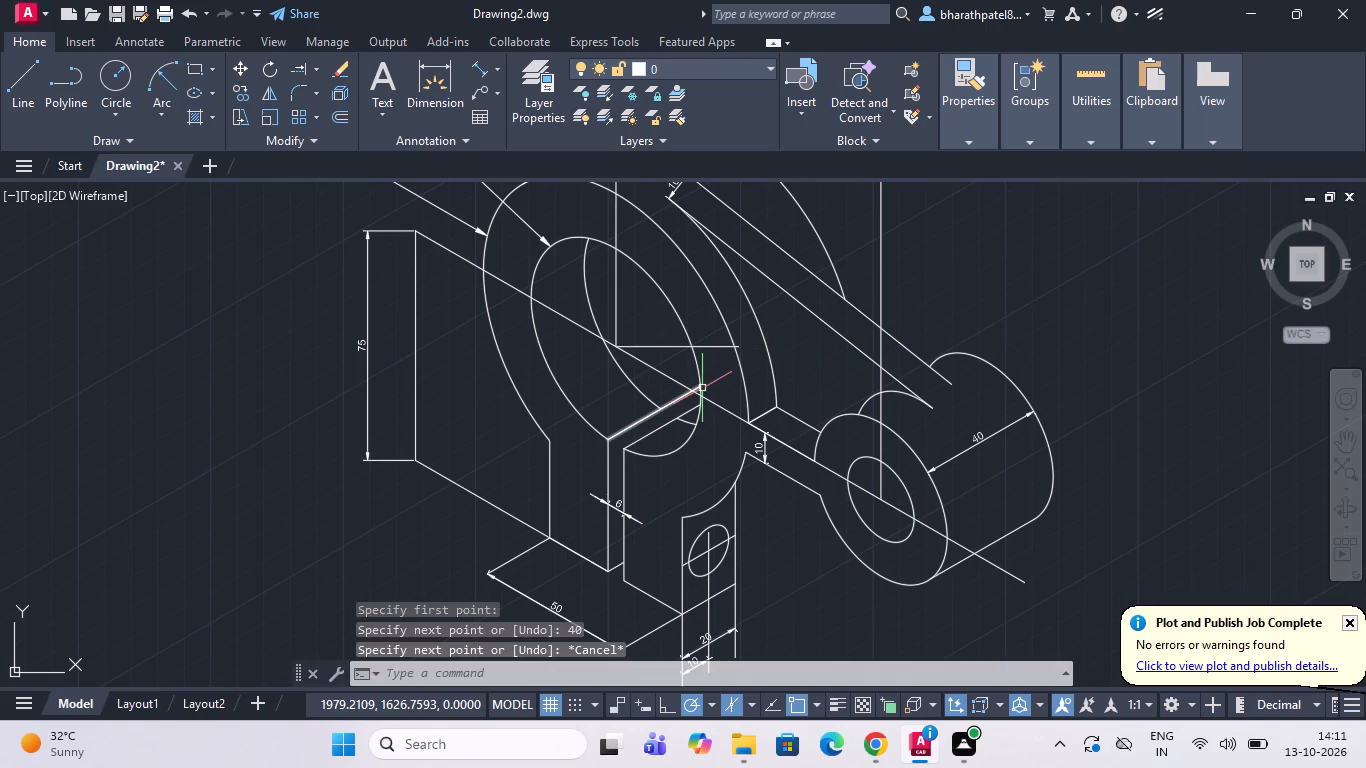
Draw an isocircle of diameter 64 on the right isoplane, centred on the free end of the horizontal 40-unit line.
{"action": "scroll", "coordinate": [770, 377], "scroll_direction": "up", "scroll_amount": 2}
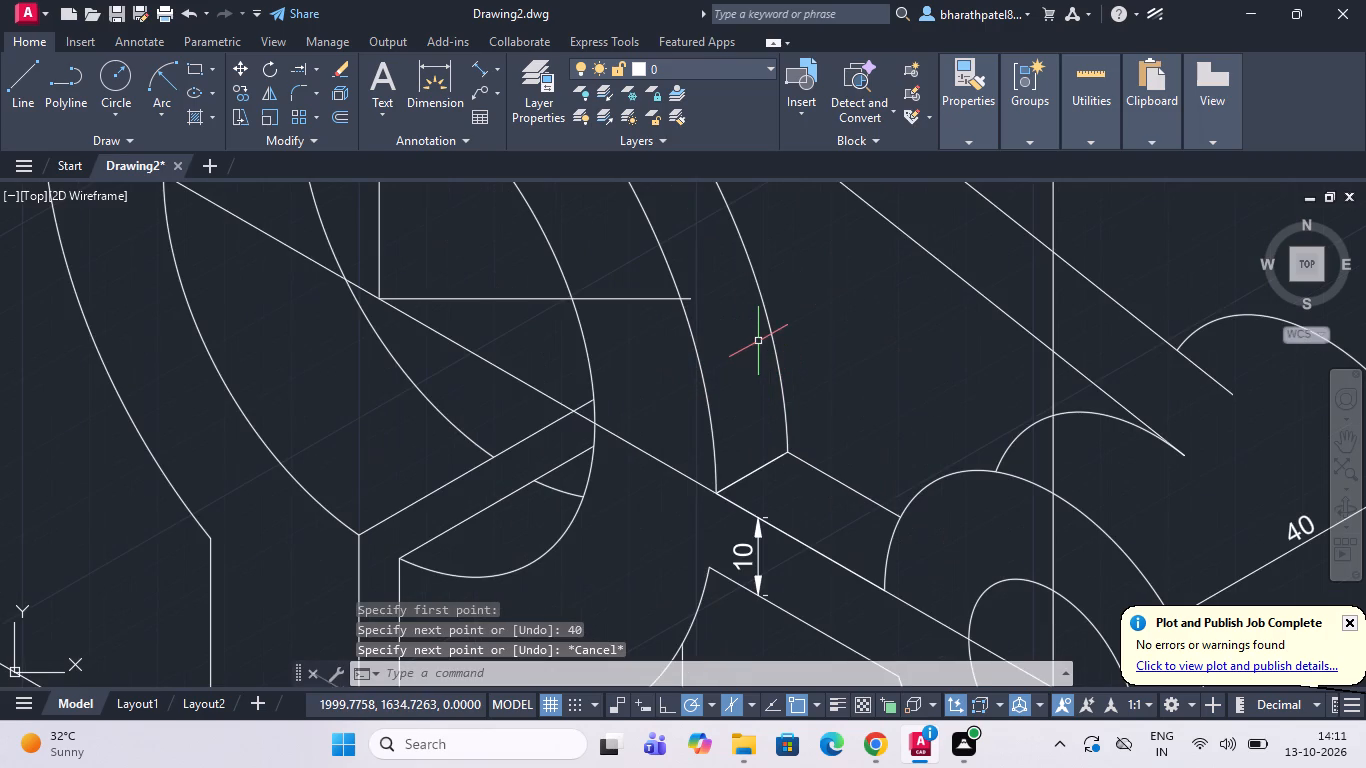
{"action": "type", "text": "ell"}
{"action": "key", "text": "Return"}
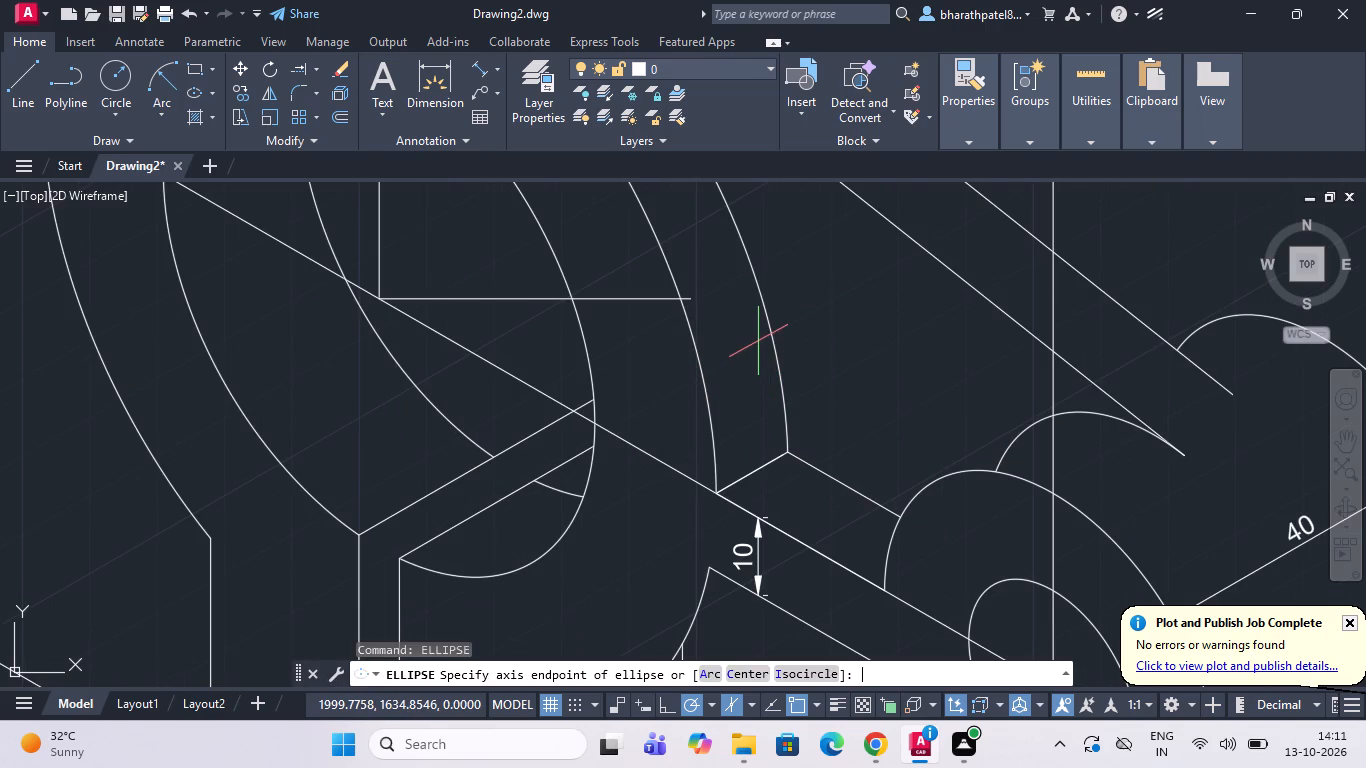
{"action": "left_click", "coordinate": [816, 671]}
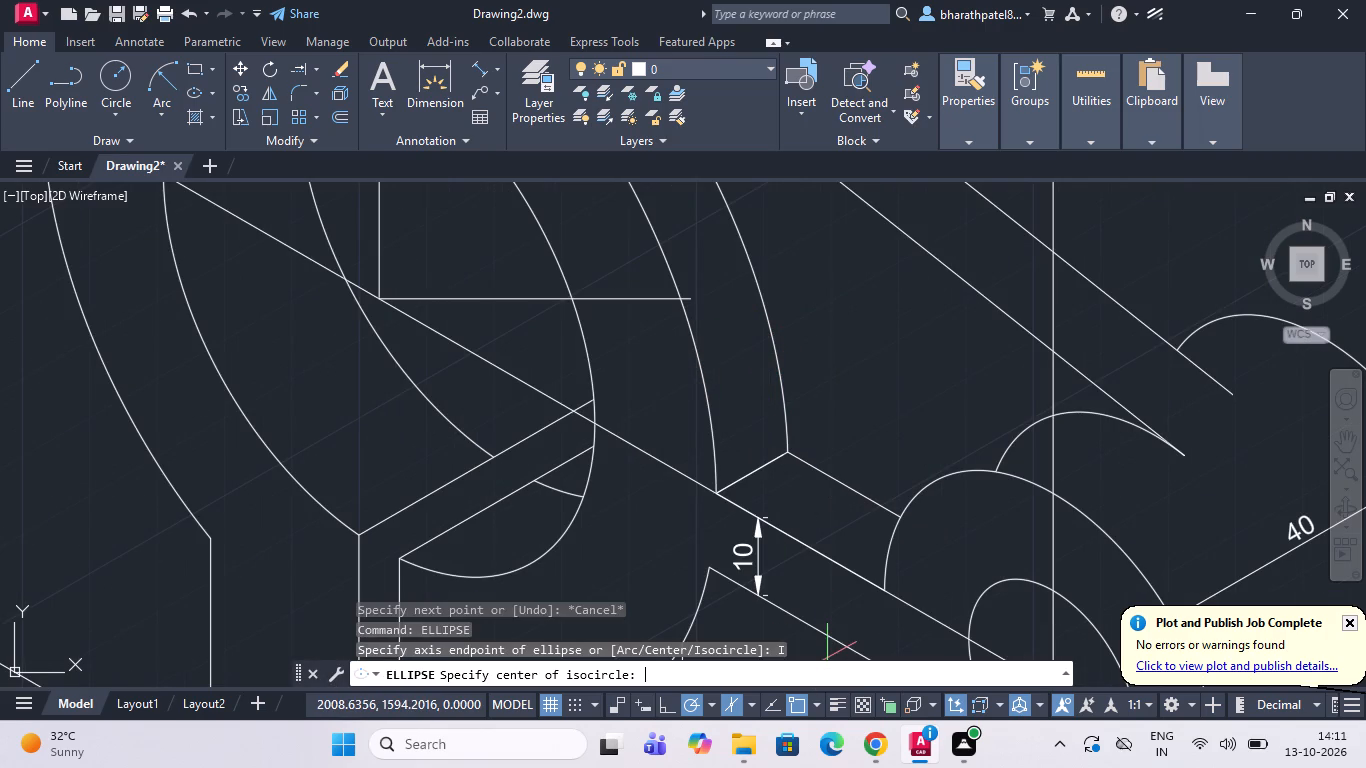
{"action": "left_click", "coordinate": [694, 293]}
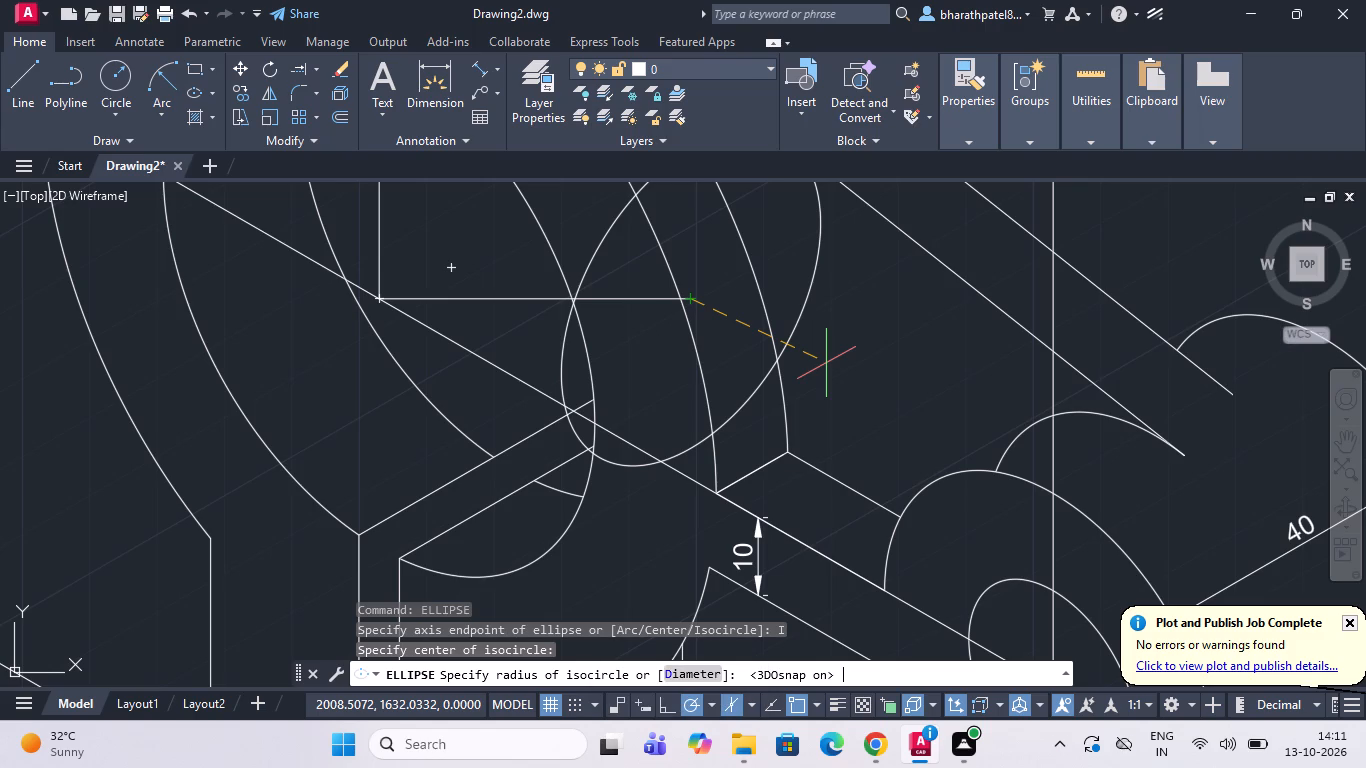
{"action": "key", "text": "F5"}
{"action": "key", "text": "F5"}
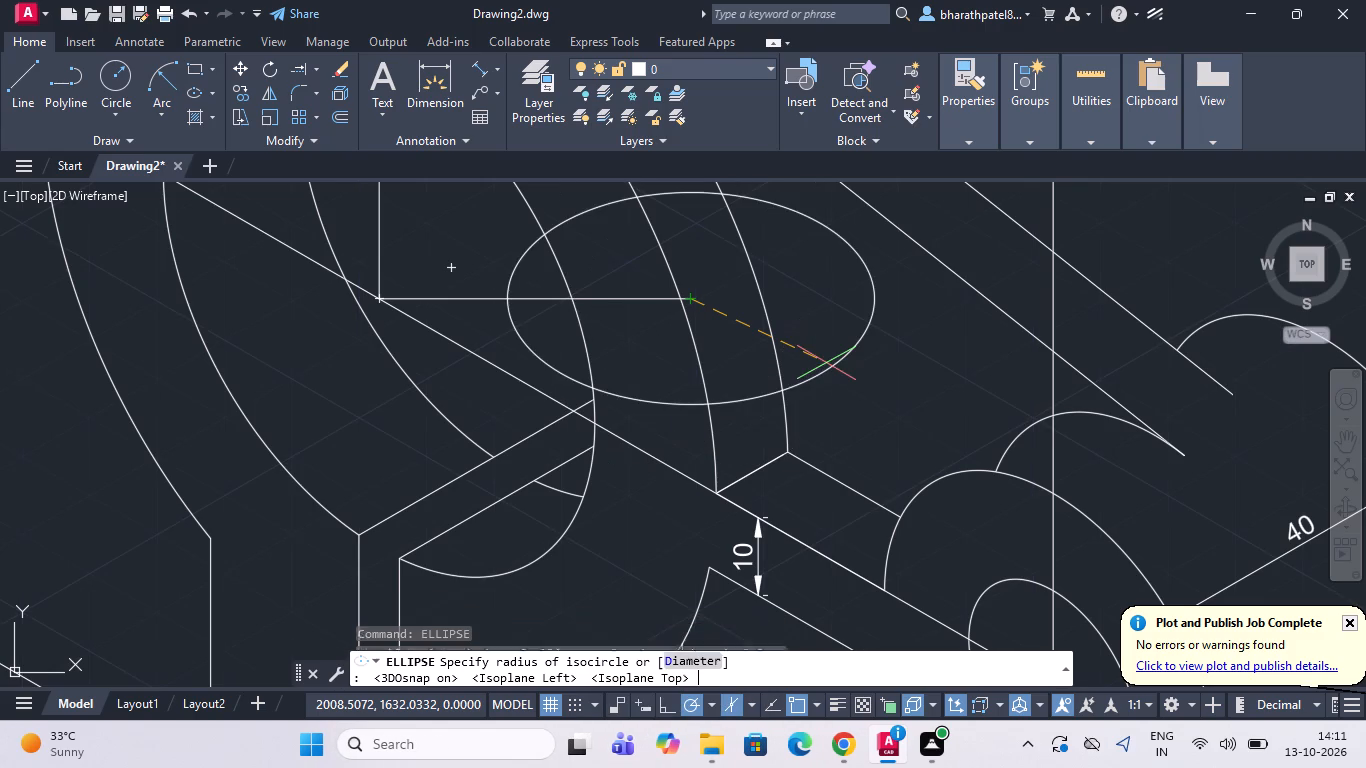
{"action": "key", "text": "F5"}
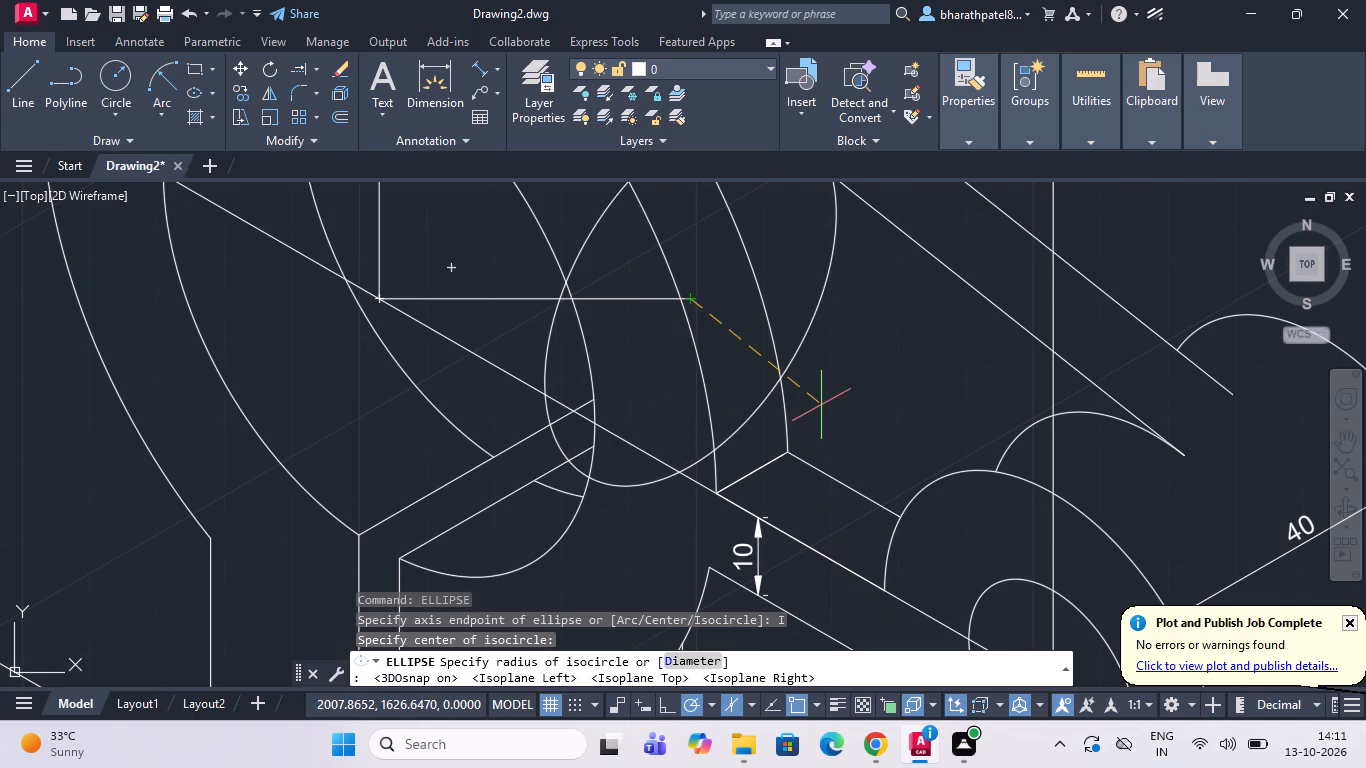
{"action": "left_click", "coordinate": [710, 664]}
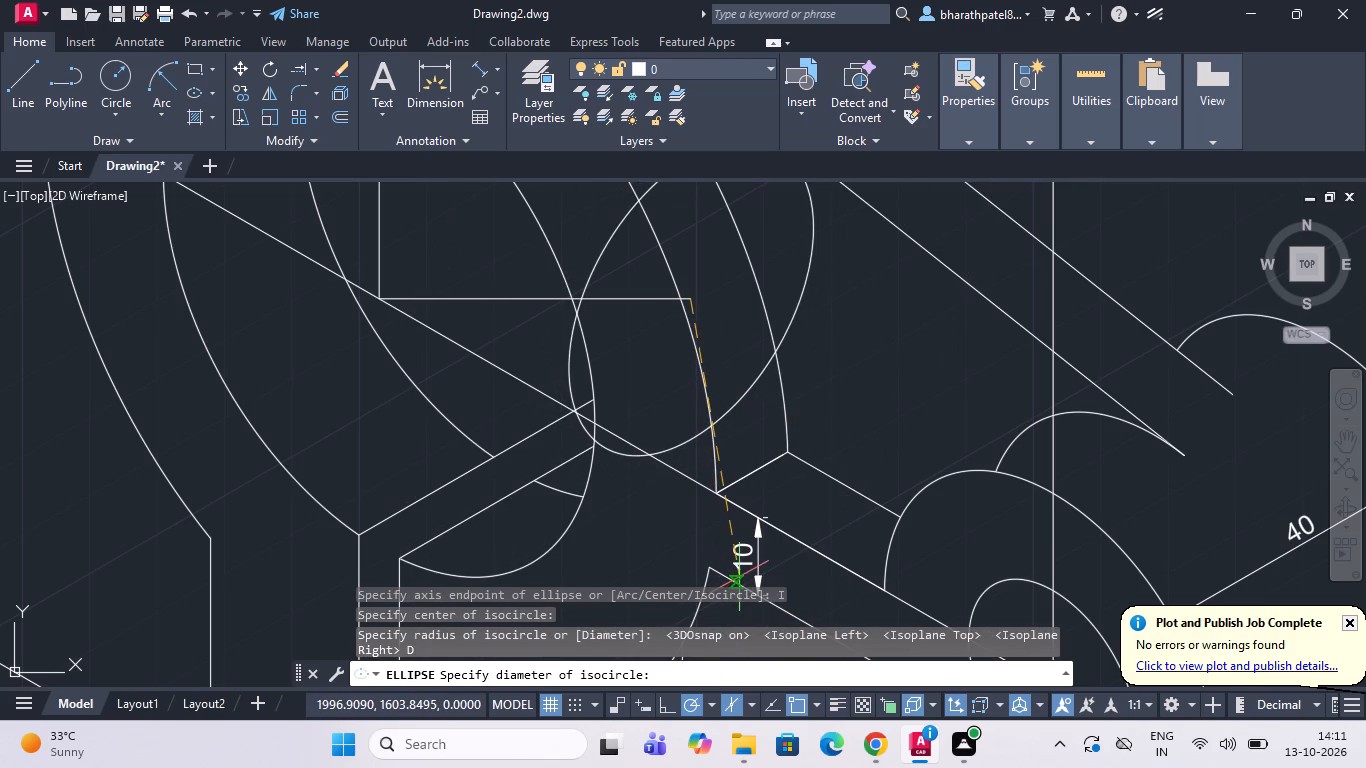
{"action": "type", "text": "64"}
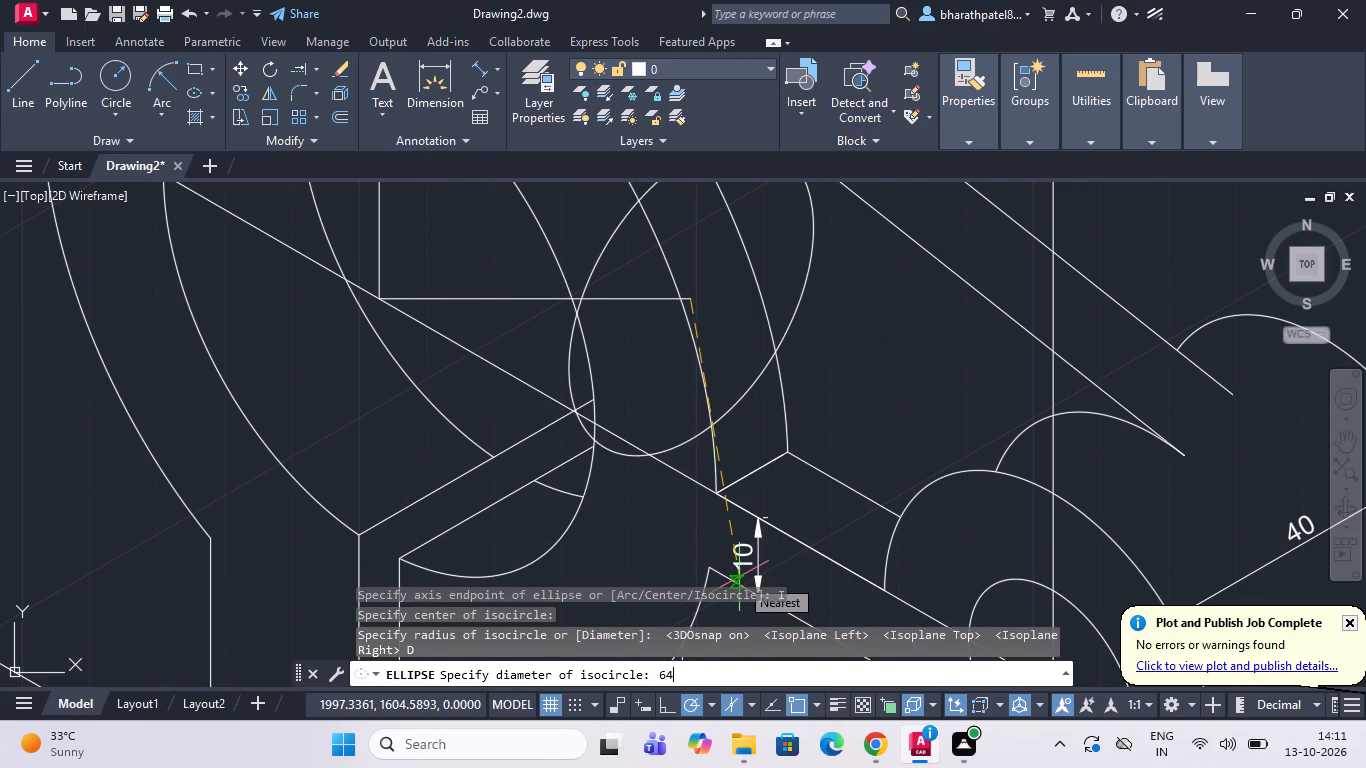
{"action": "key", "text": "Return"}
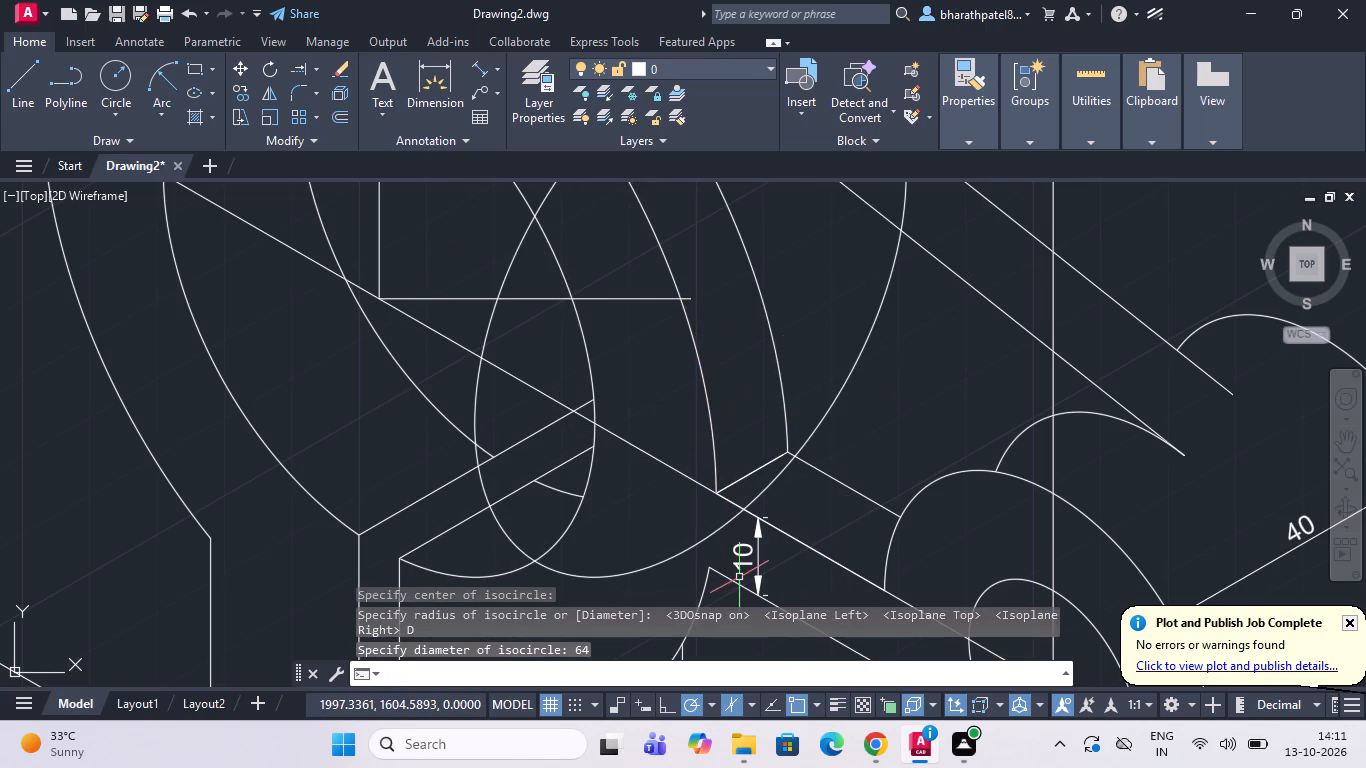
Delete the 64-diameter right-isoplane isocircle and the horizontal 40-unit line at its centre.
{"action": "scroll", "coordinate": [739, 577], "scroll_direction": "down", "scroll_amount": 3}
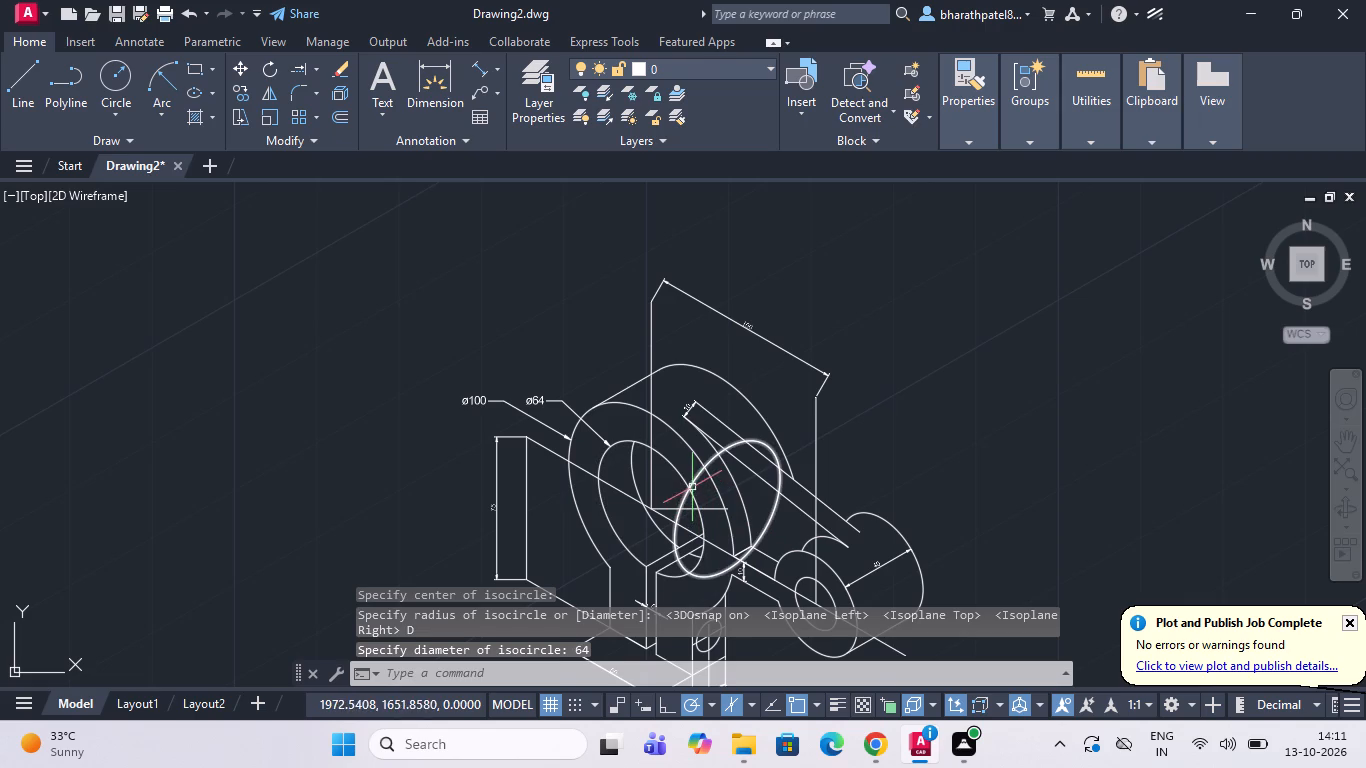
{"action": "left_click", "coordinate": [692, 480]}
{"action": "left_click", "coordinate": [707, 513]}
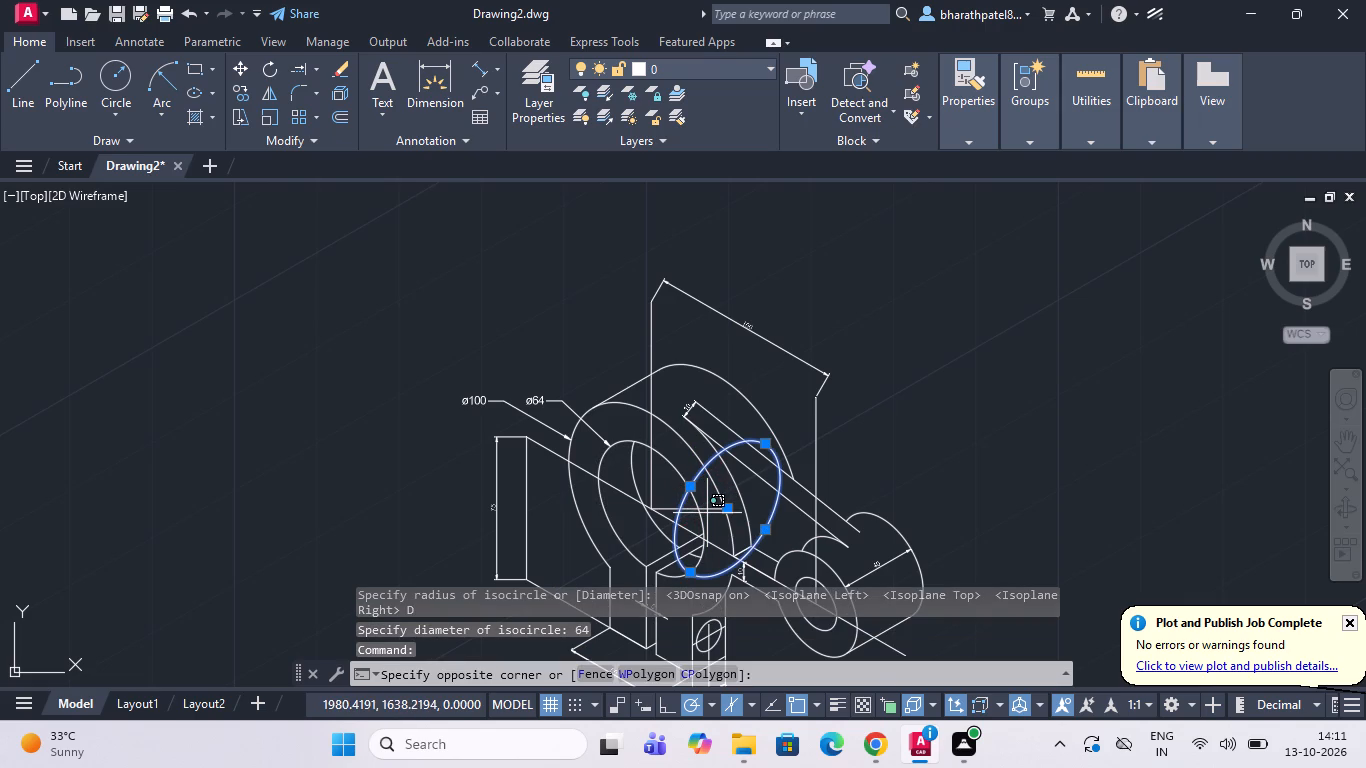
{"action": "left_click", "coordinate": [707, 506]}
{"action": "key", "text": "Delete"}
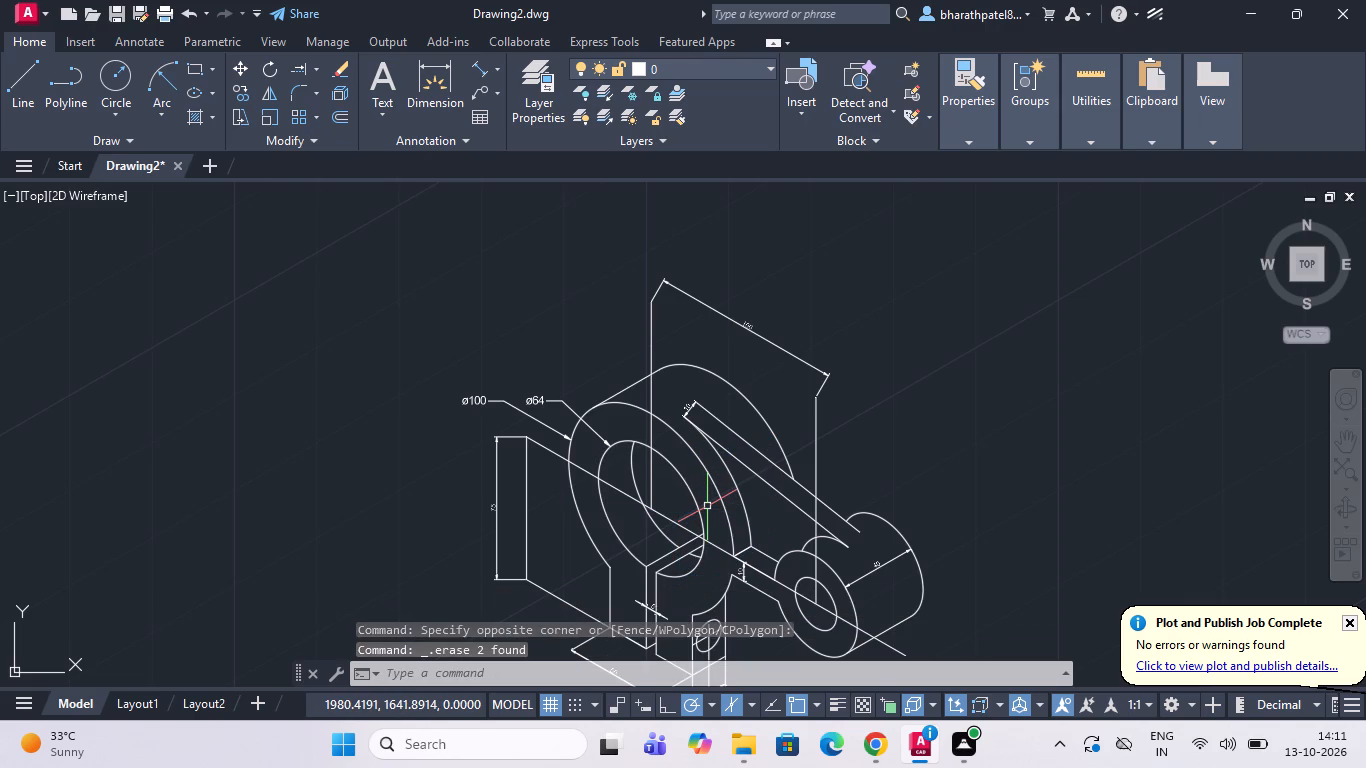
Draw a line 40 units long at 60° from the centre of the large ring's front face.
{"action": "left_click", "coordinate": [12, 81]}
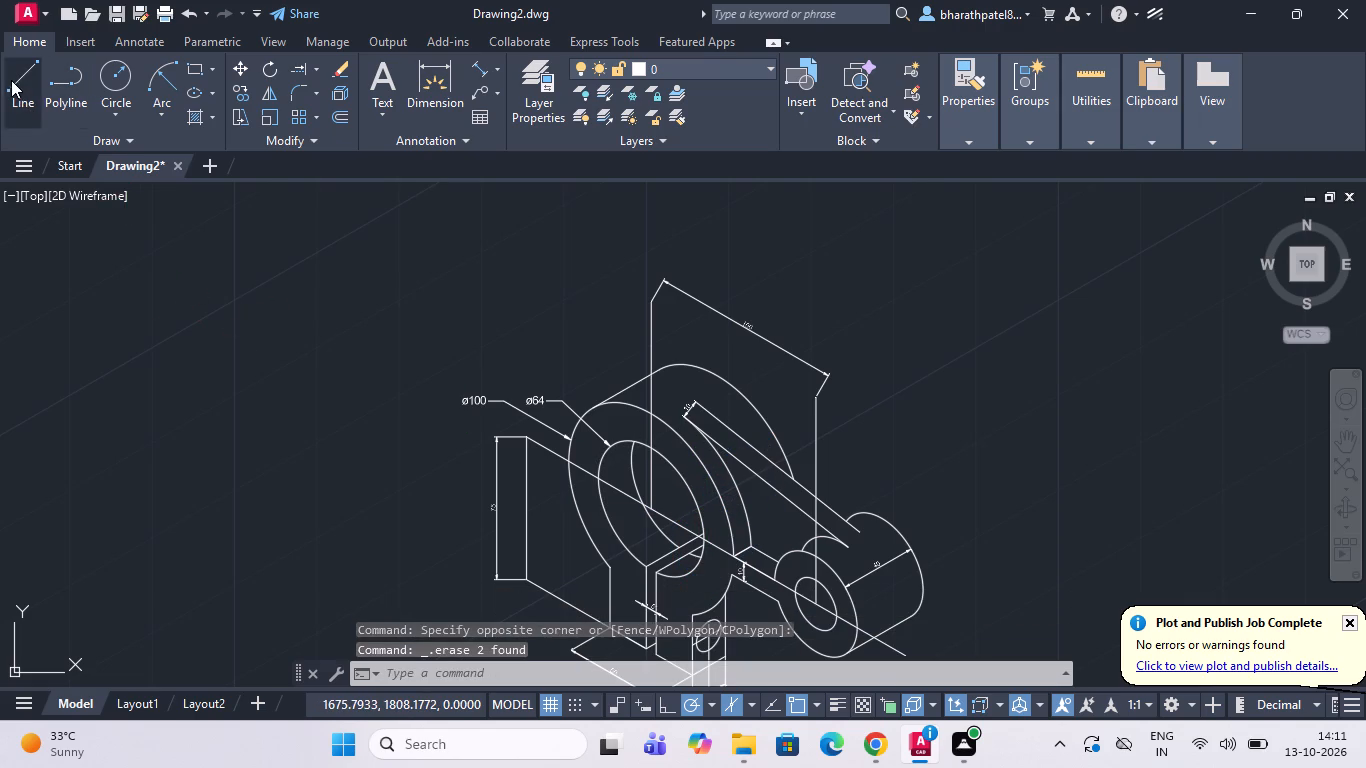
{"action": "scroll", "coordinate": [659, 486], "scroll_direction": "up", "scroll_amount": 2}
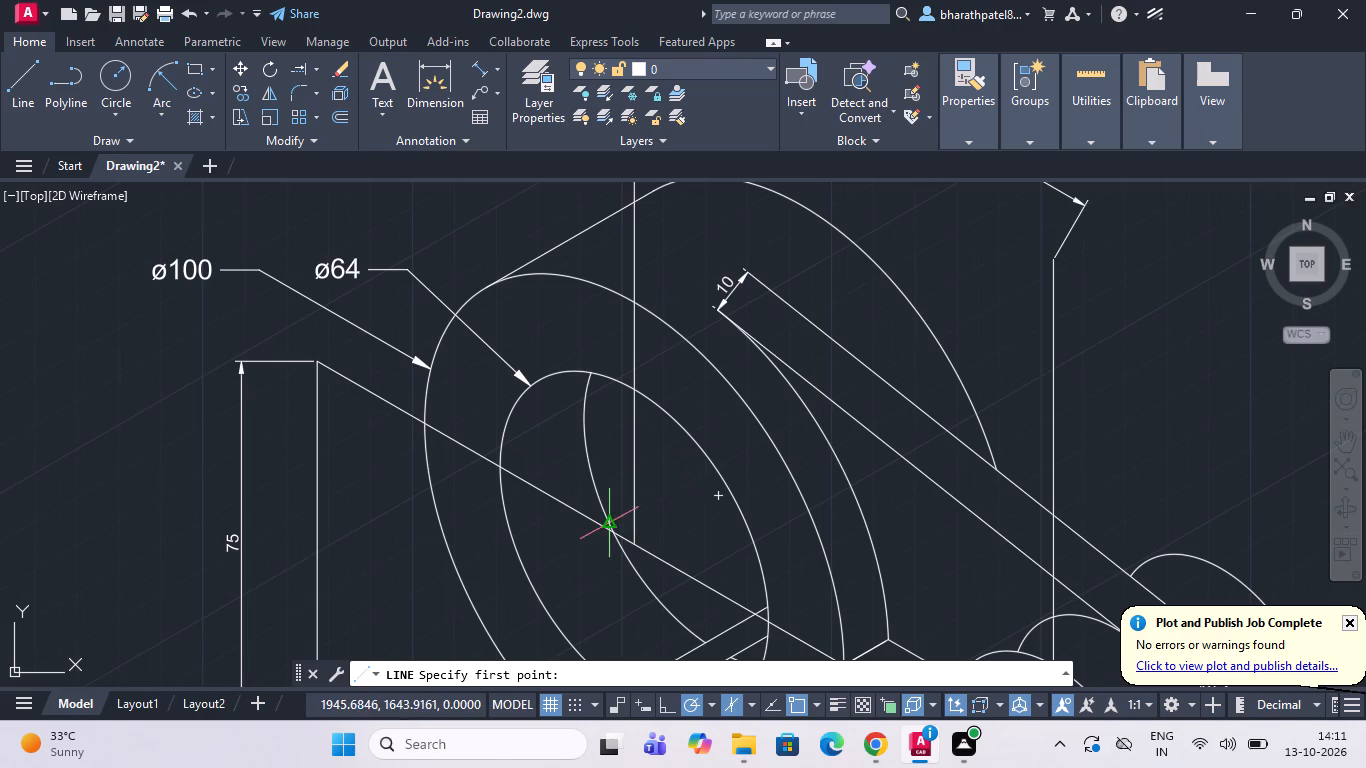
{"action": "left_click", "coordinate": [637, 539]}
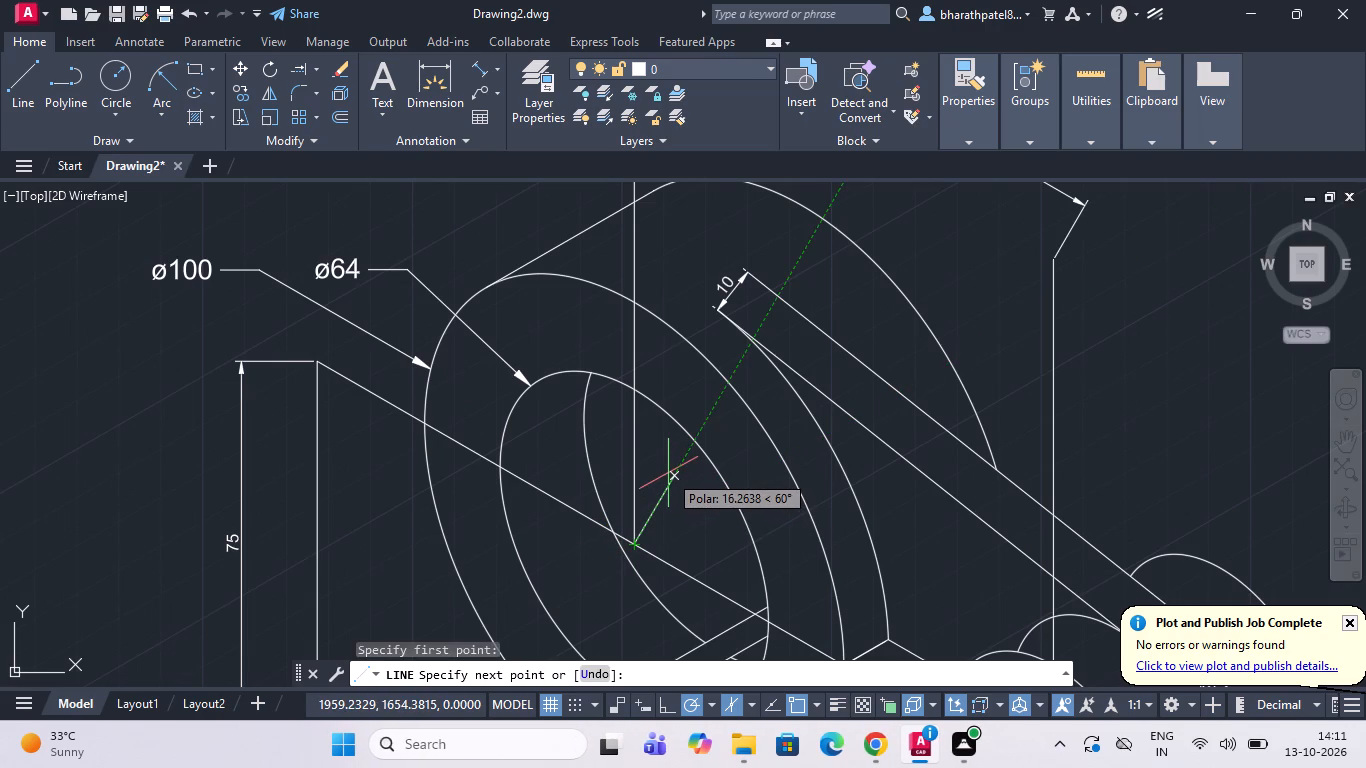
{"action": "key", "text": "4"}
{"action": "key", "text": "0"}
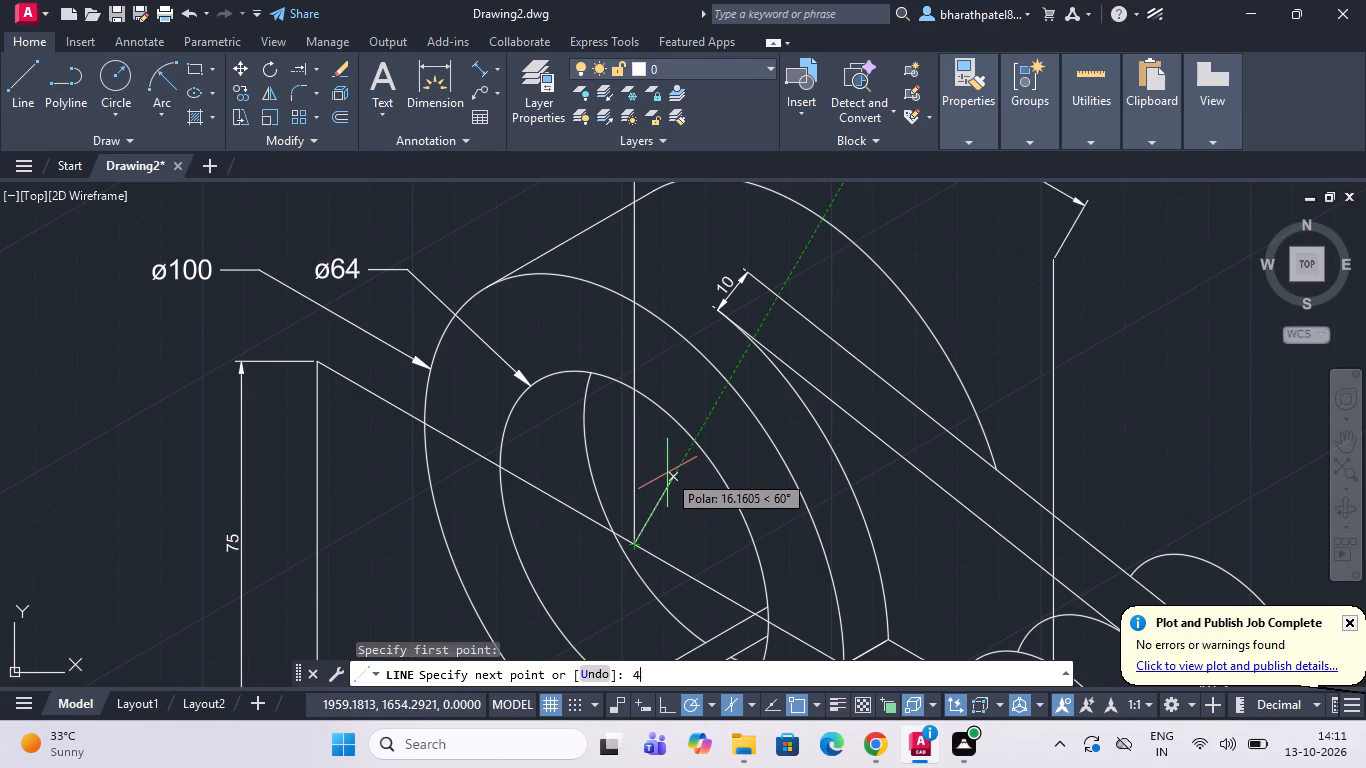
{"action": "key", "text": "Return"}
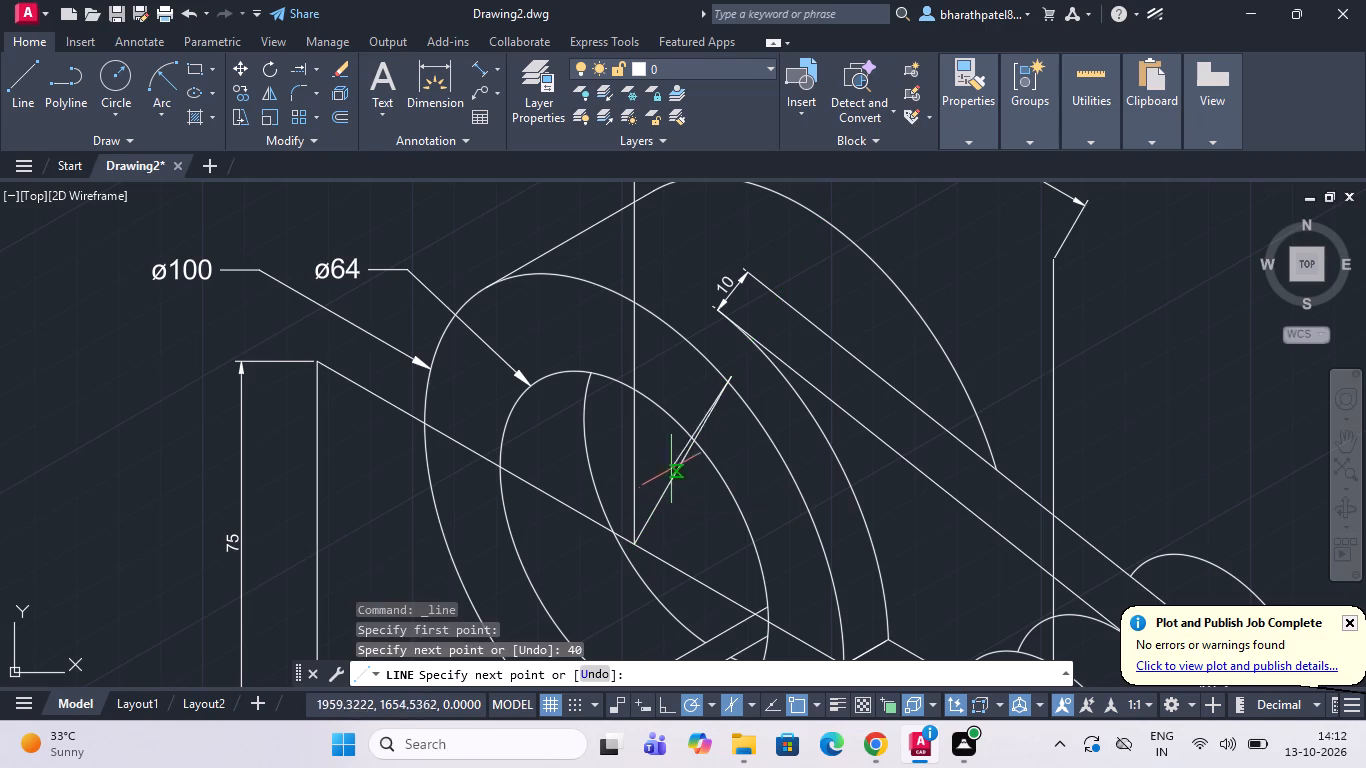
{"action": "key", "text": "grave"}
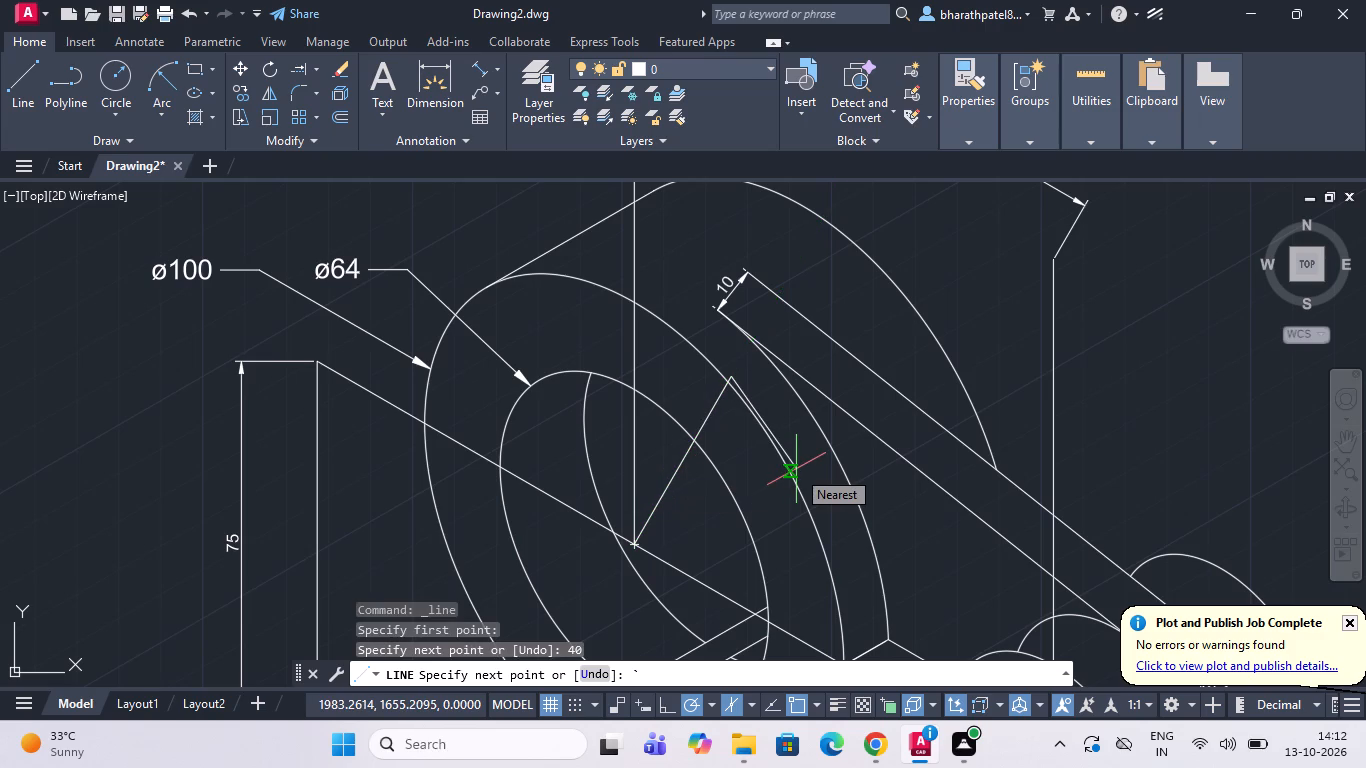
{"action": "key", "text": "Escape"}
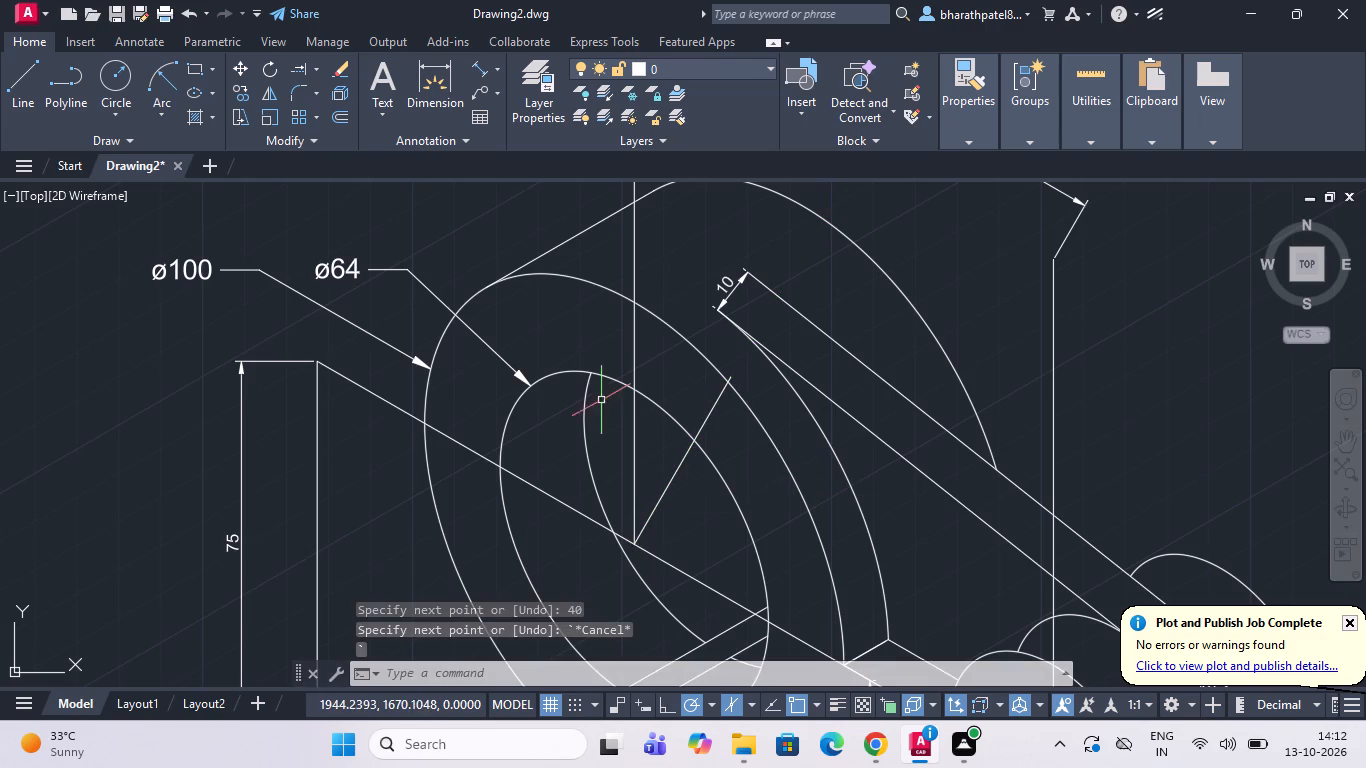
Draw an isocircle of diameter 64 on the left isoplane, centred on the free end of the 60° construction line.
{"action": "type", "text": "ell"}
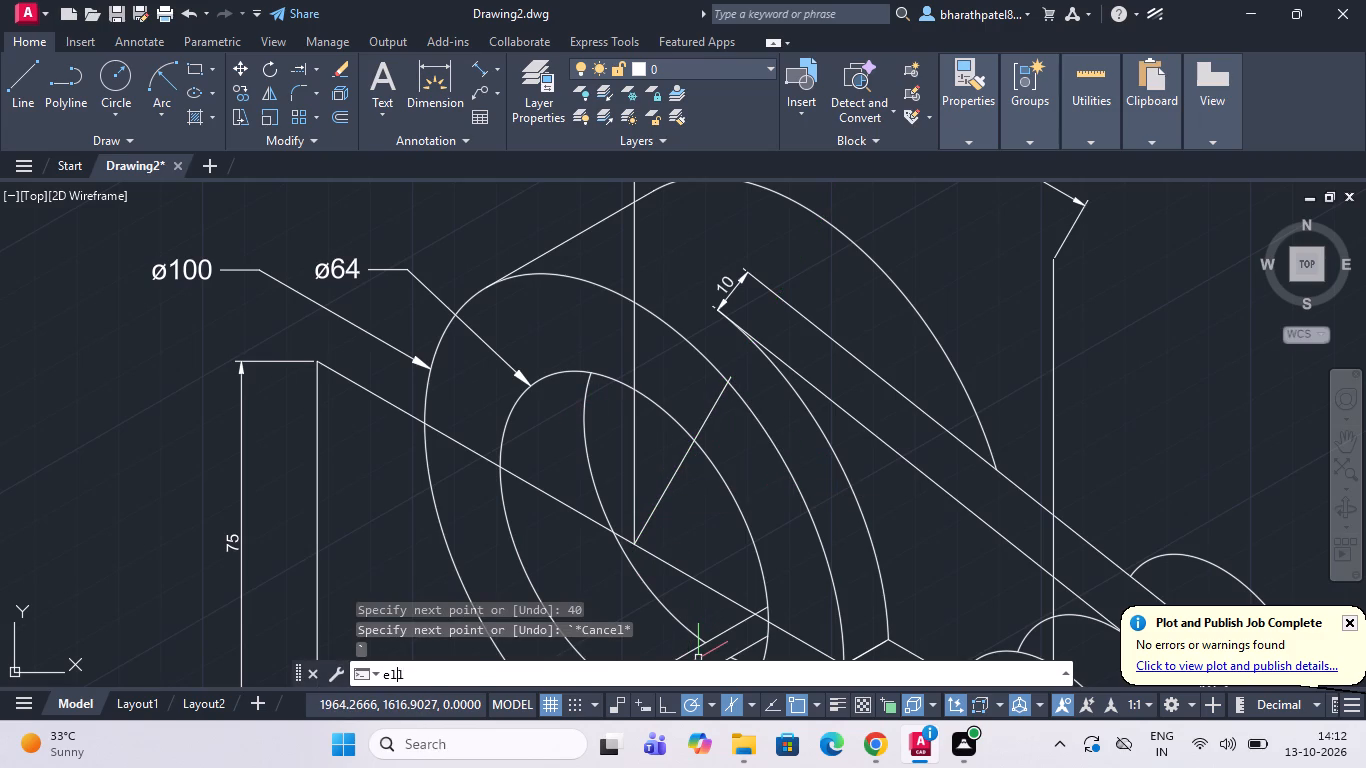
{"action": "key", "text": "Return"}
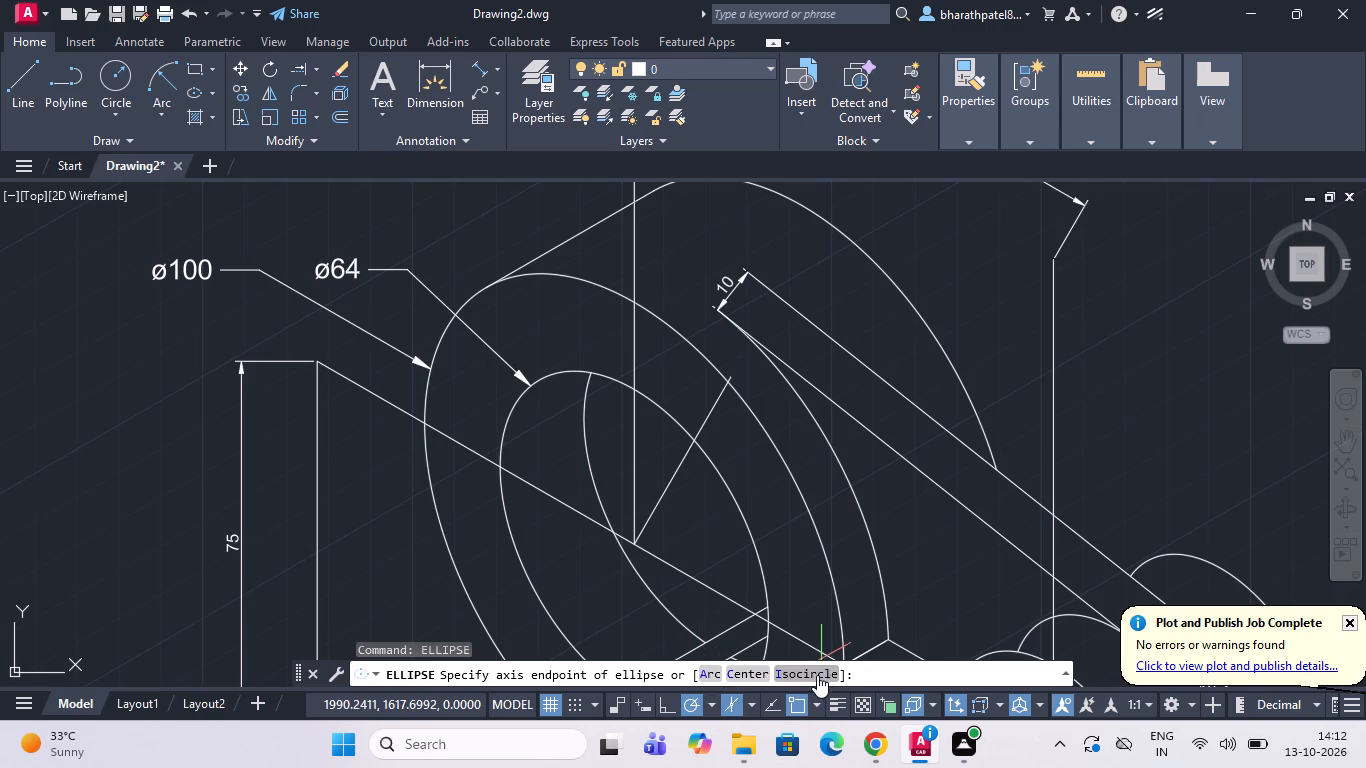
{"action": "left_click", "coordinate": [817, 675]}
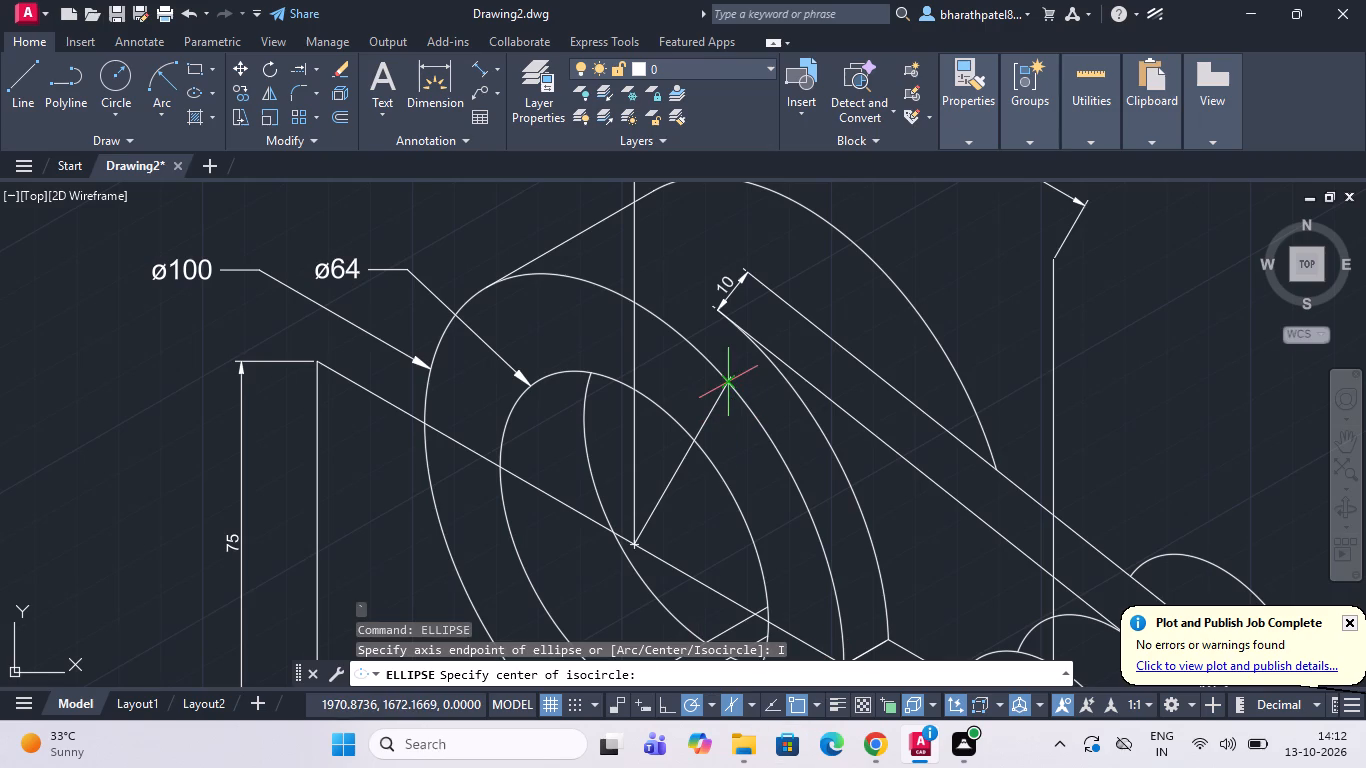
{"action": "scroll", "coordinate": [727, 372], "scroll_direction": "up", "scroll_amount": 5}
{"action": "left_click", "coordinate": [771, 405]}
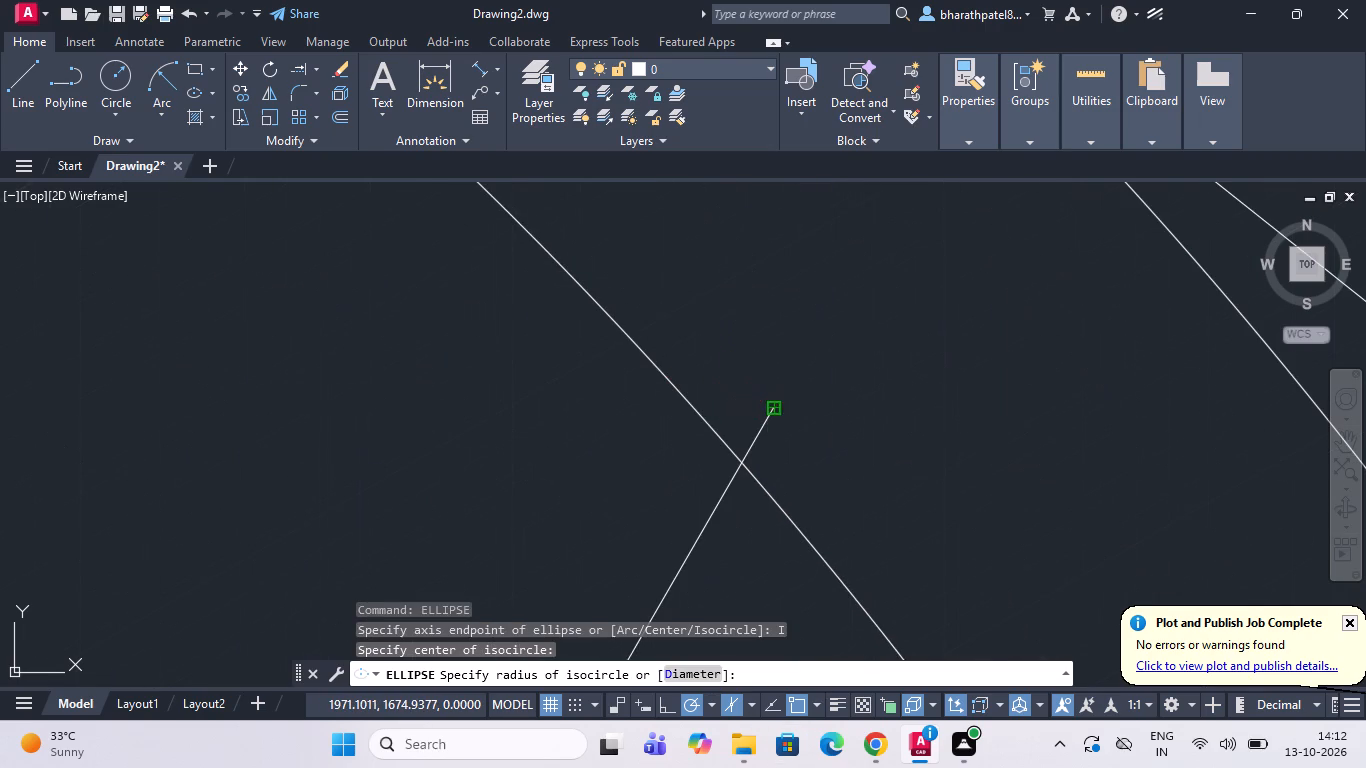
{"action": "scroll", "coordinate": [772, 406], "scroll_direction": "down", "scroll_amount": 5}
{"action": "scroll", "coordinate": [1018, 510], "scroll_direction": "down", "scroll_amount": 3}
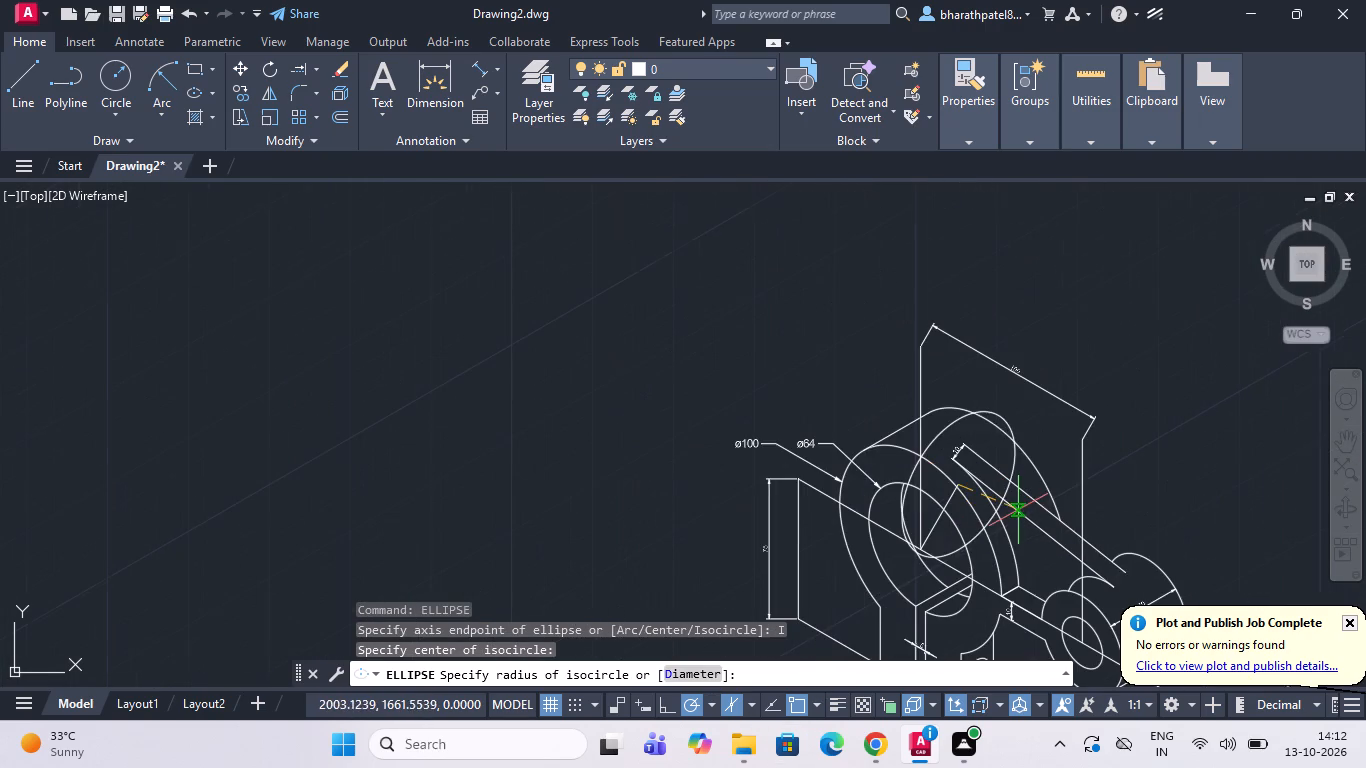
{"action": "scroll", "coordinate": [690, 429], "scroll_direction": "down", "scroll_amount": 2}
{"action": "scroll", "coordinate": [873, 459], "scroll_direction": "up", "scroll_amount": 2}
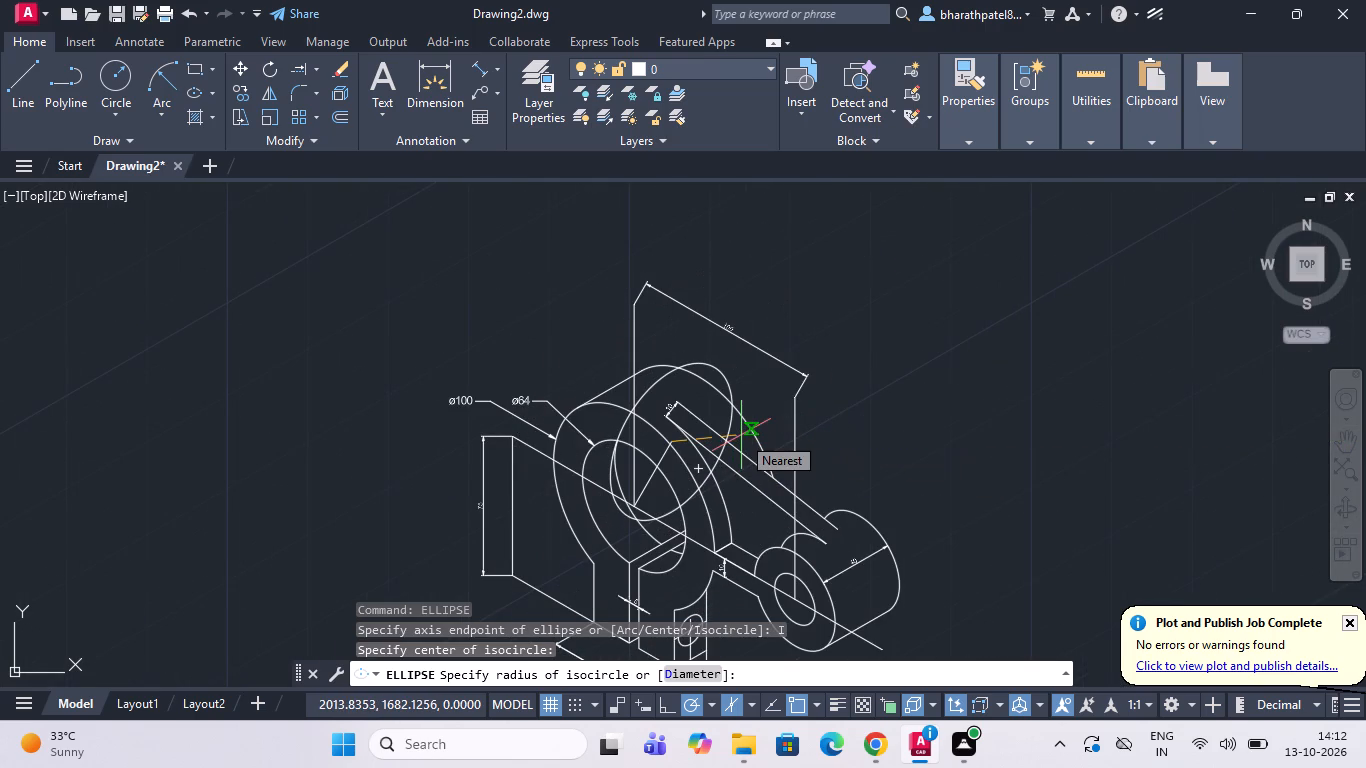
{"action": "key", "text": "F5"}
{"action": "key", "text": "F5"}
{"action": "key", "text": "F5"}
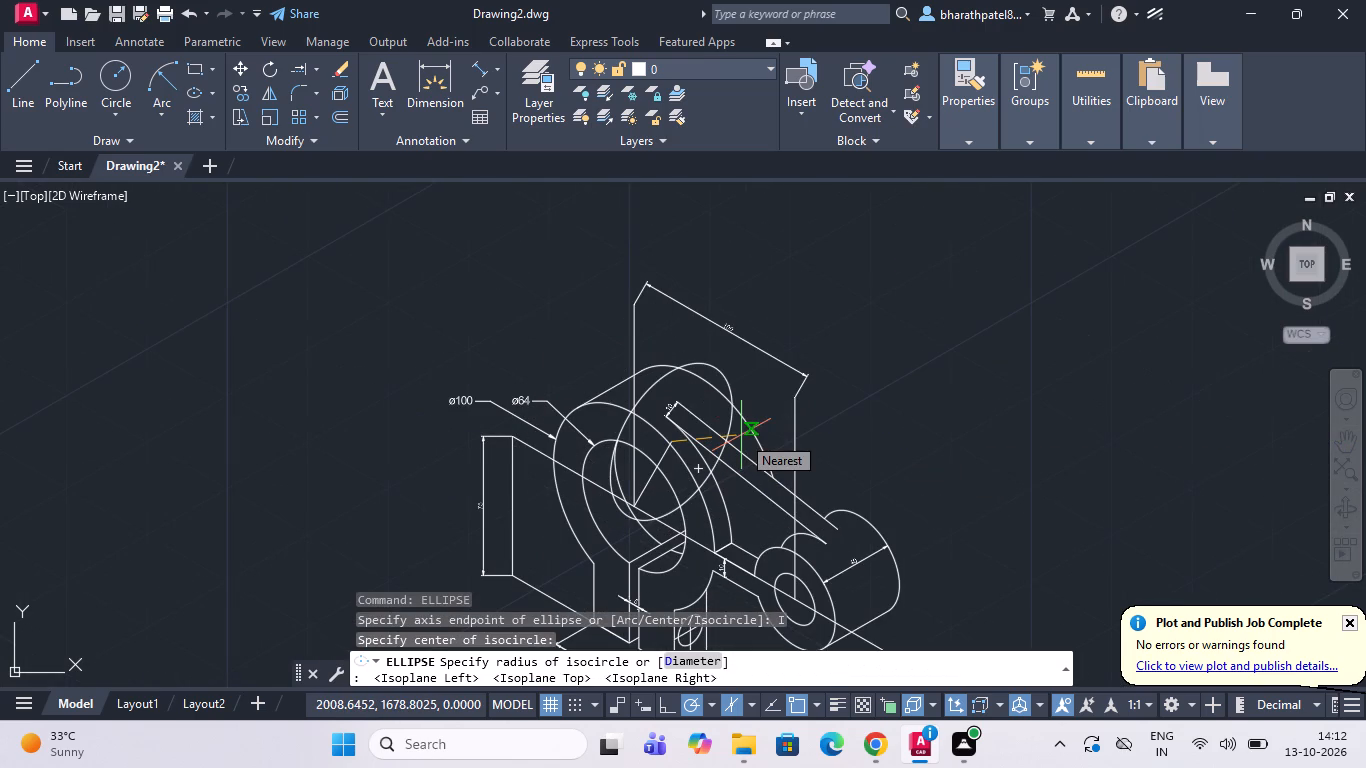
{"action": "key", "text": "F5"}
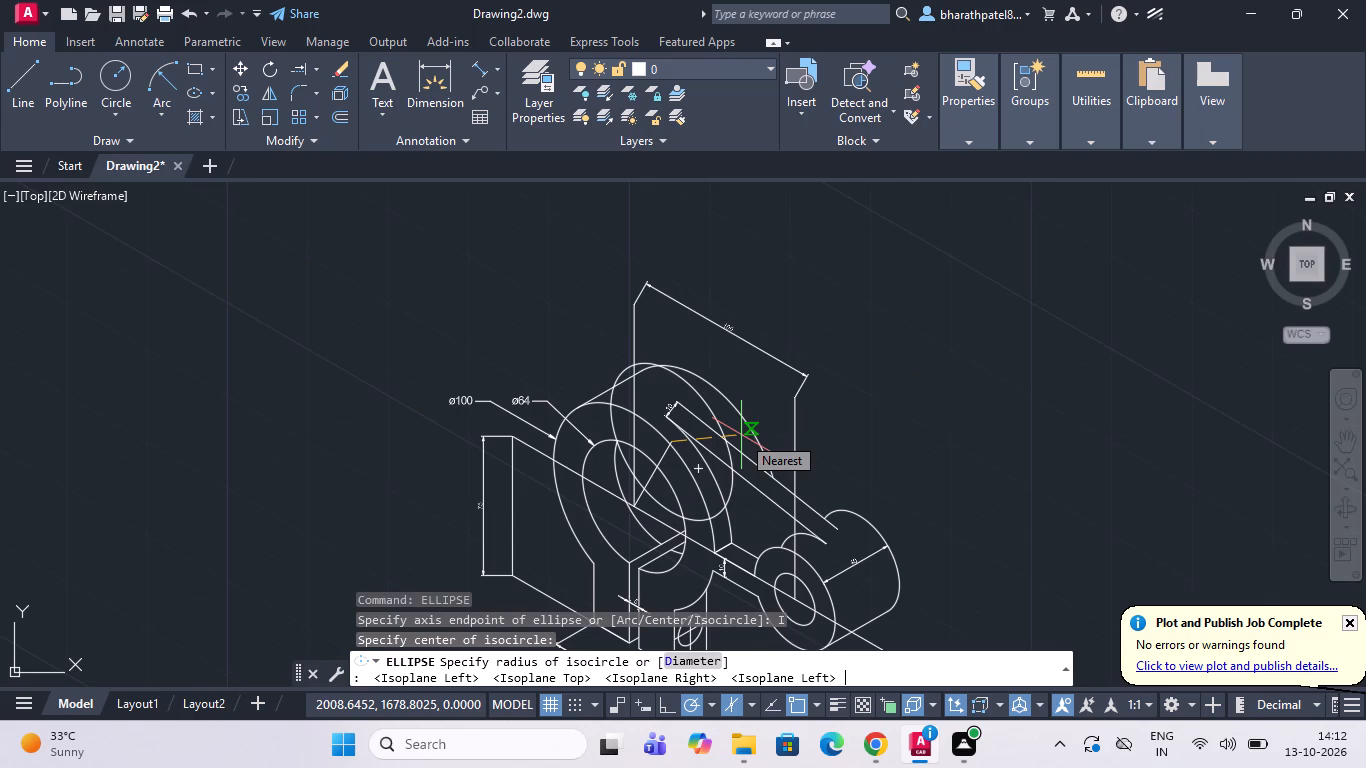
{"action": "left_click", "coordinate": [694, 656]}
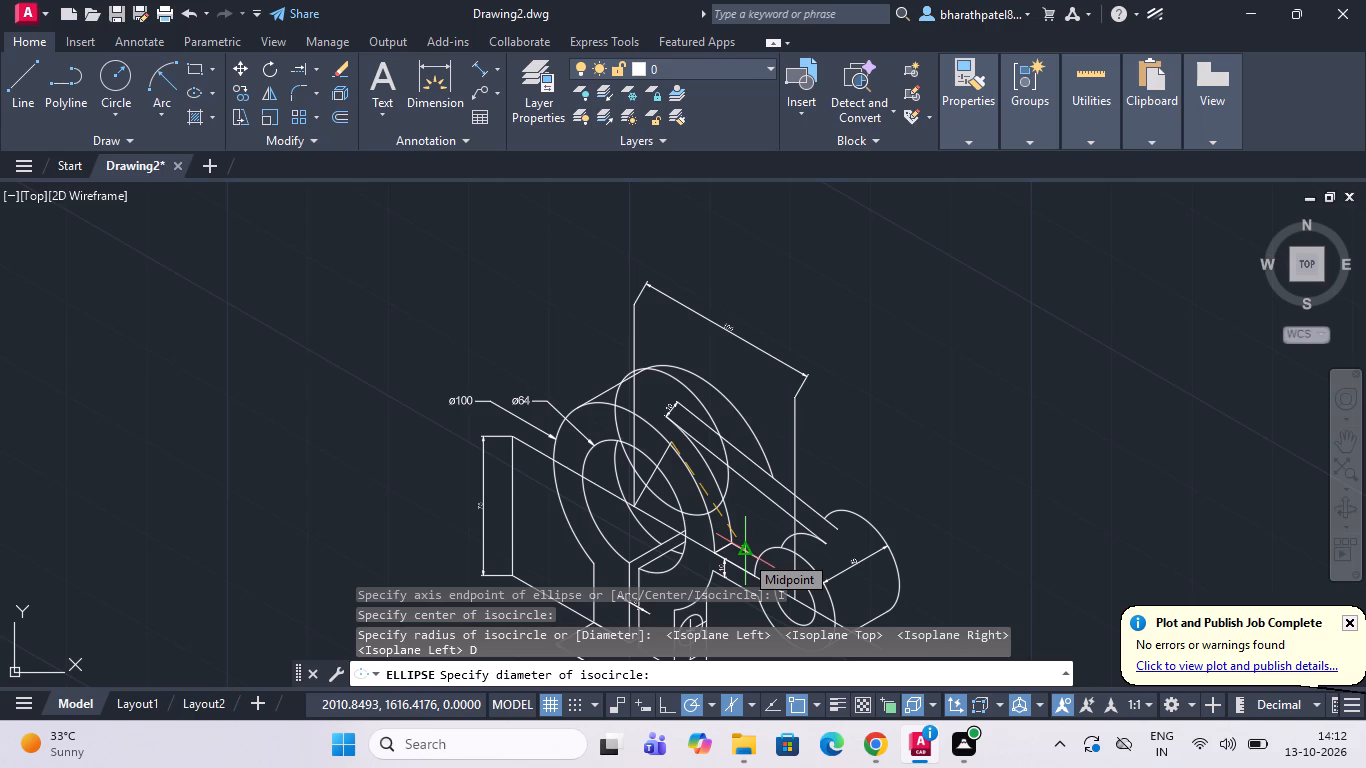
{"action": "type", "text": "64"}
{"action": "key", "text": "Return"}
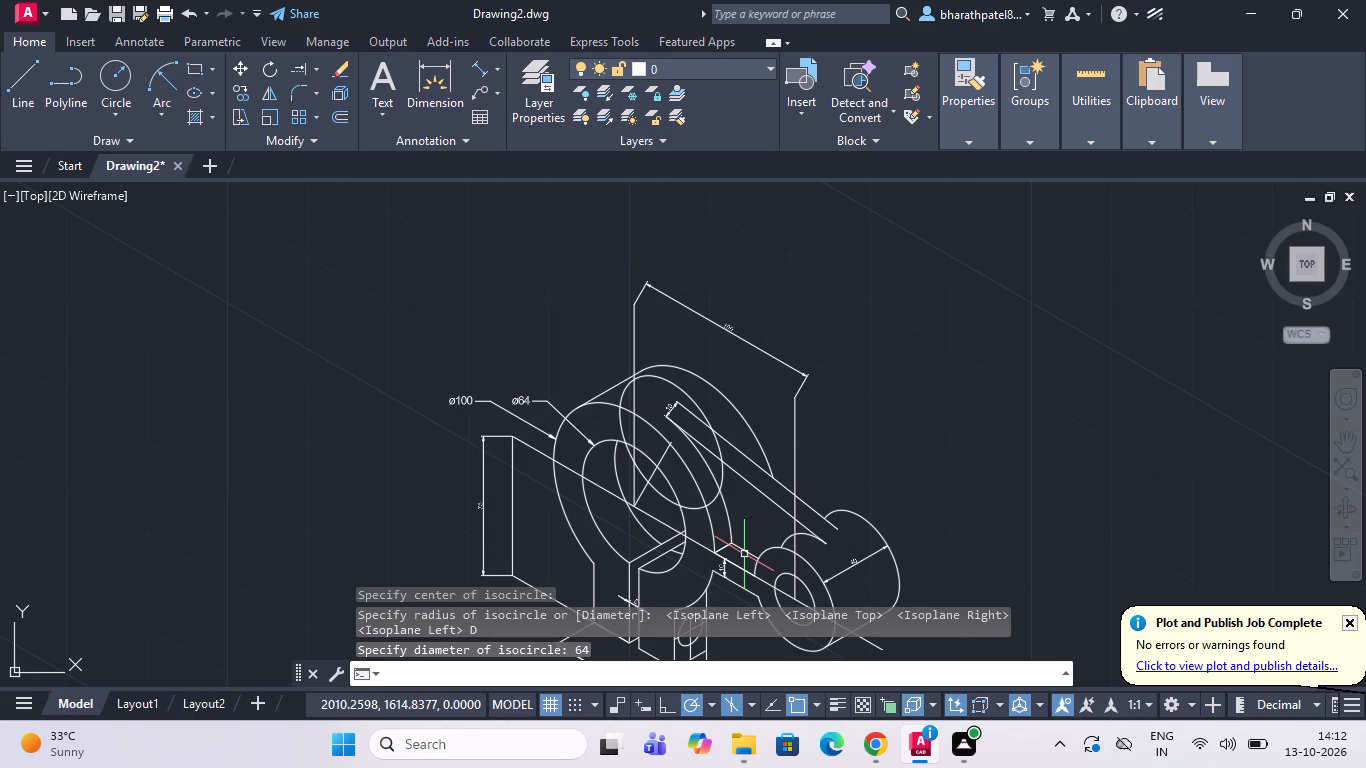
{"action": "key", "text": "Escape"}
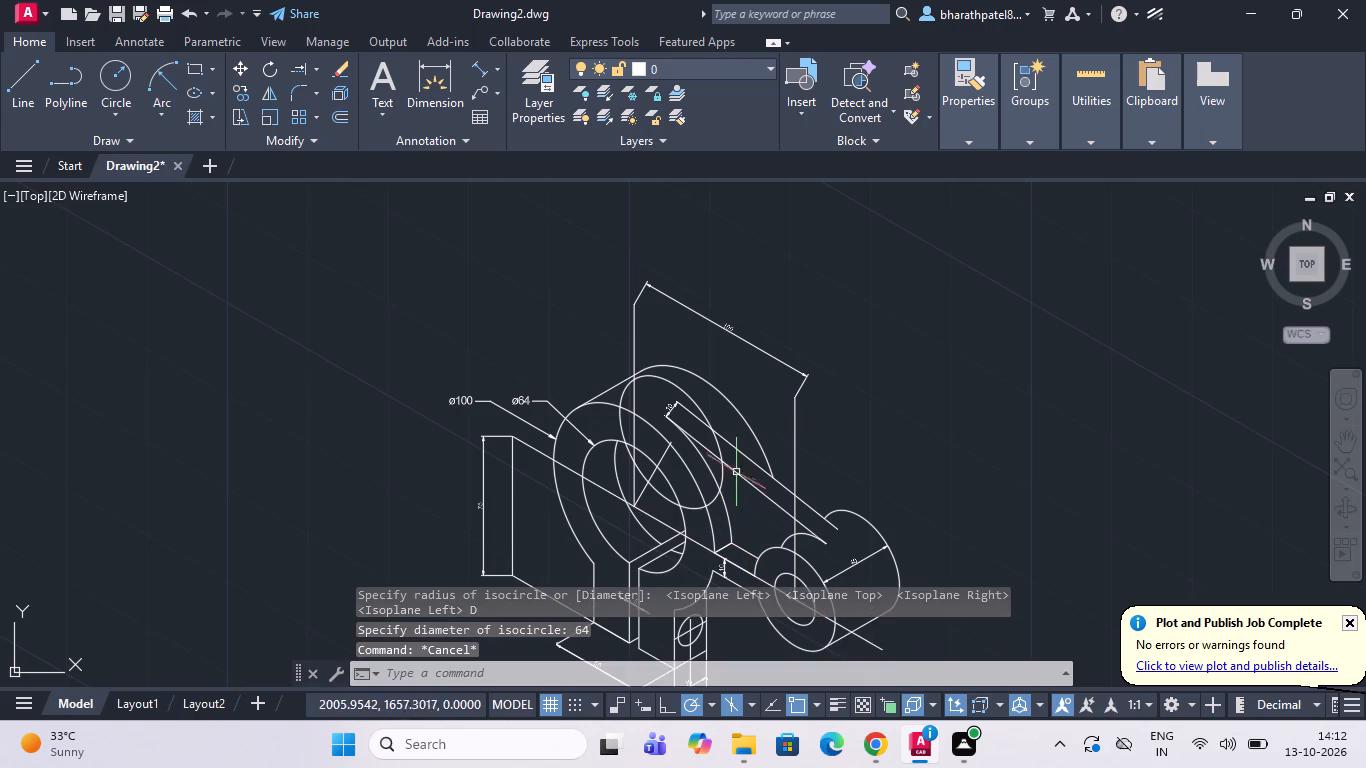
Delete the earlier rear-edge arc inside the large ring's bore and its short leftover segment near the clamp slot.
{"action": "scroll", "coordinate": [812, 491], "scroll_direction": "down", "scroll_amount": 1}
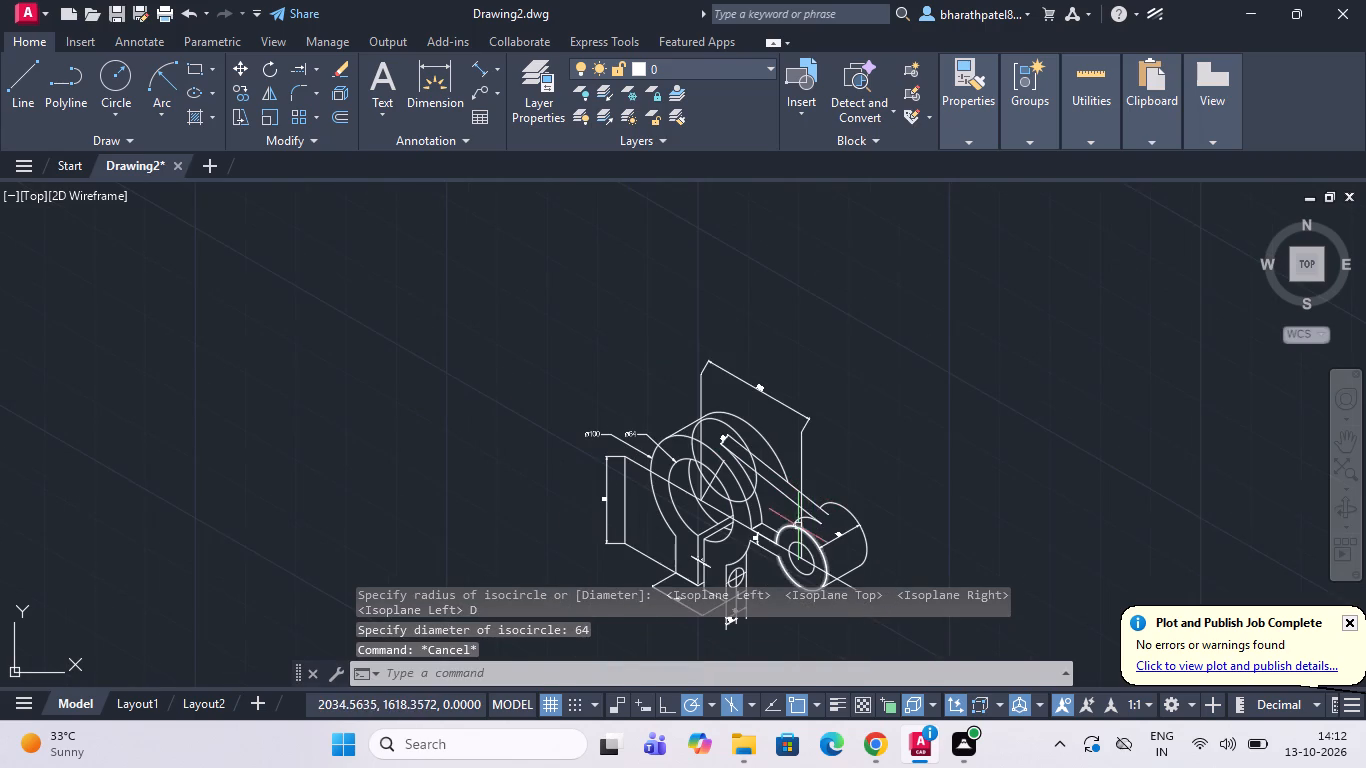
{"action": "scroll", "coordinate": [798, 526], "scroll_direction": "up", "scroll_amount": 2}
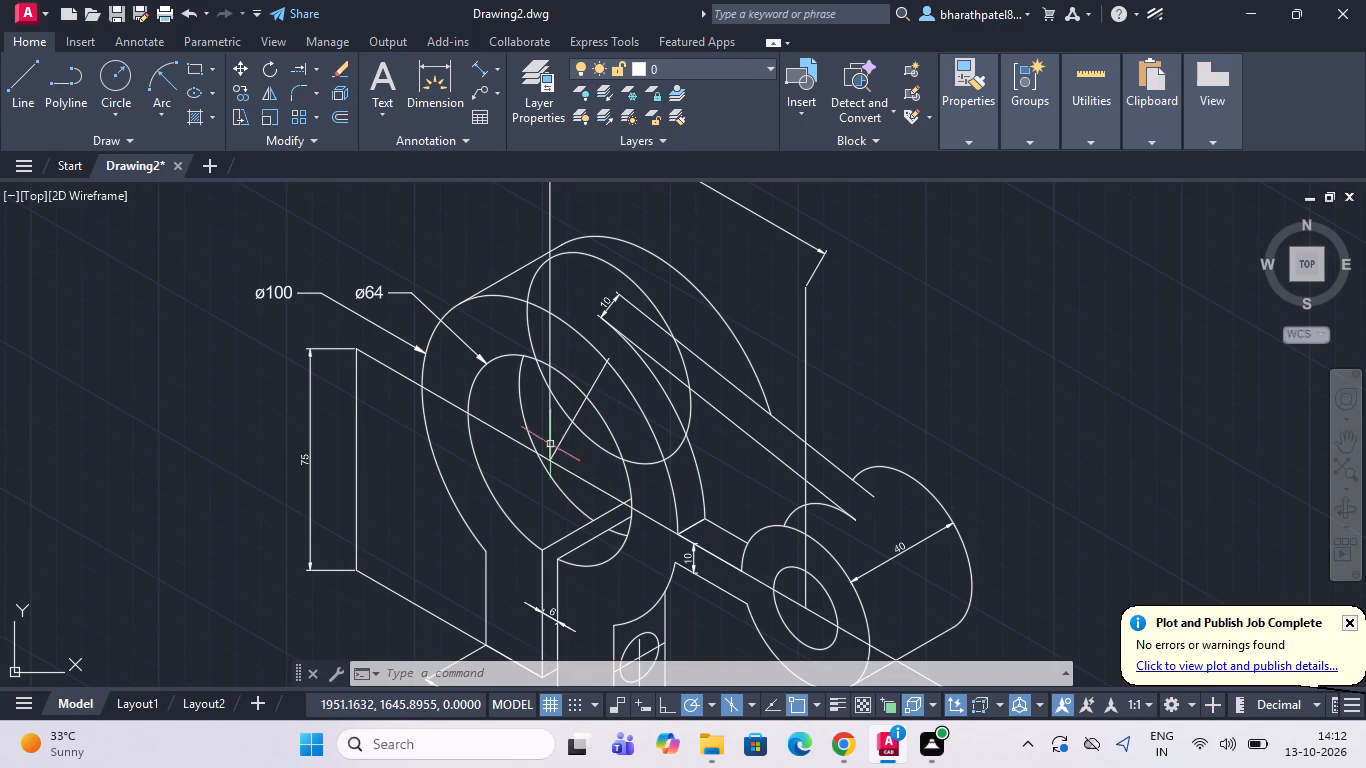
{"action": "left_click", "coordinate": [524, 413]}
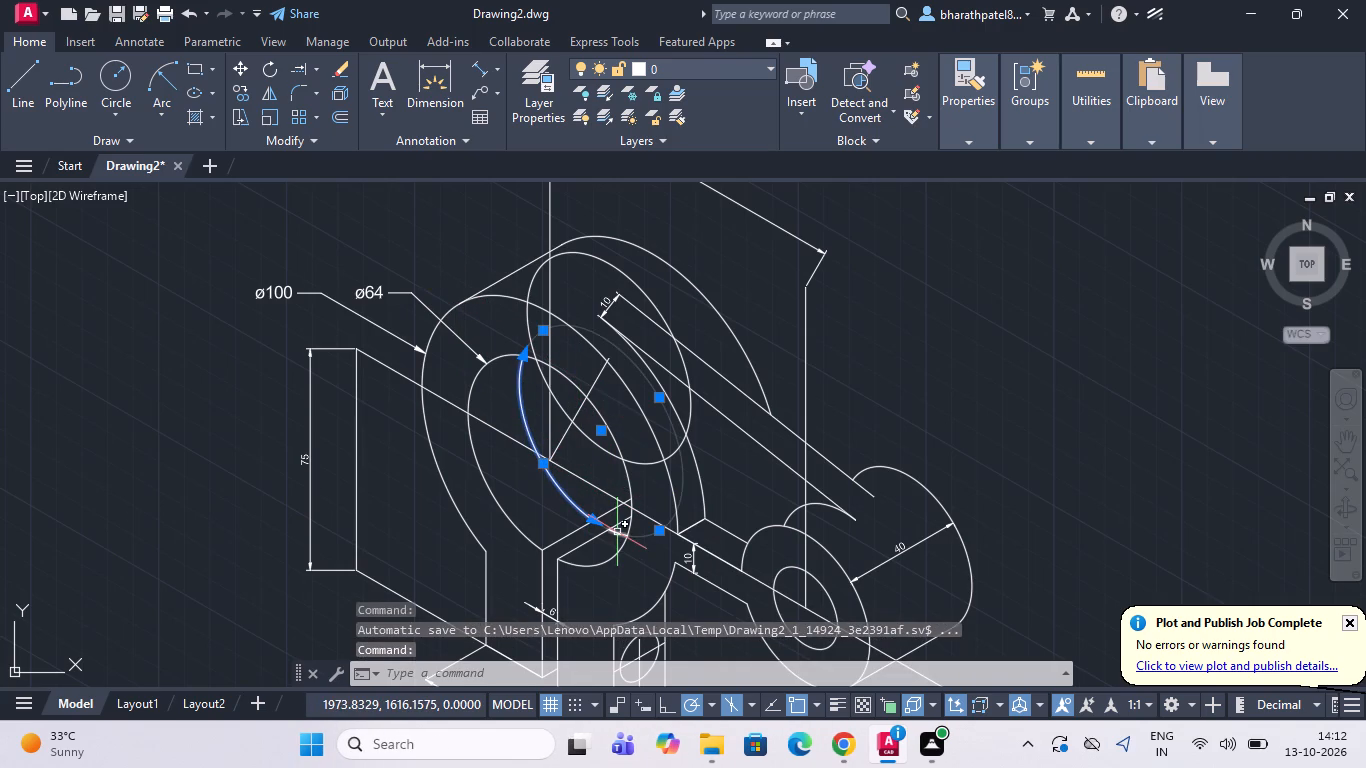
{"action": "left_click", "coordinate": [617, 532]}
{"action": "key", "text": "Delete"}
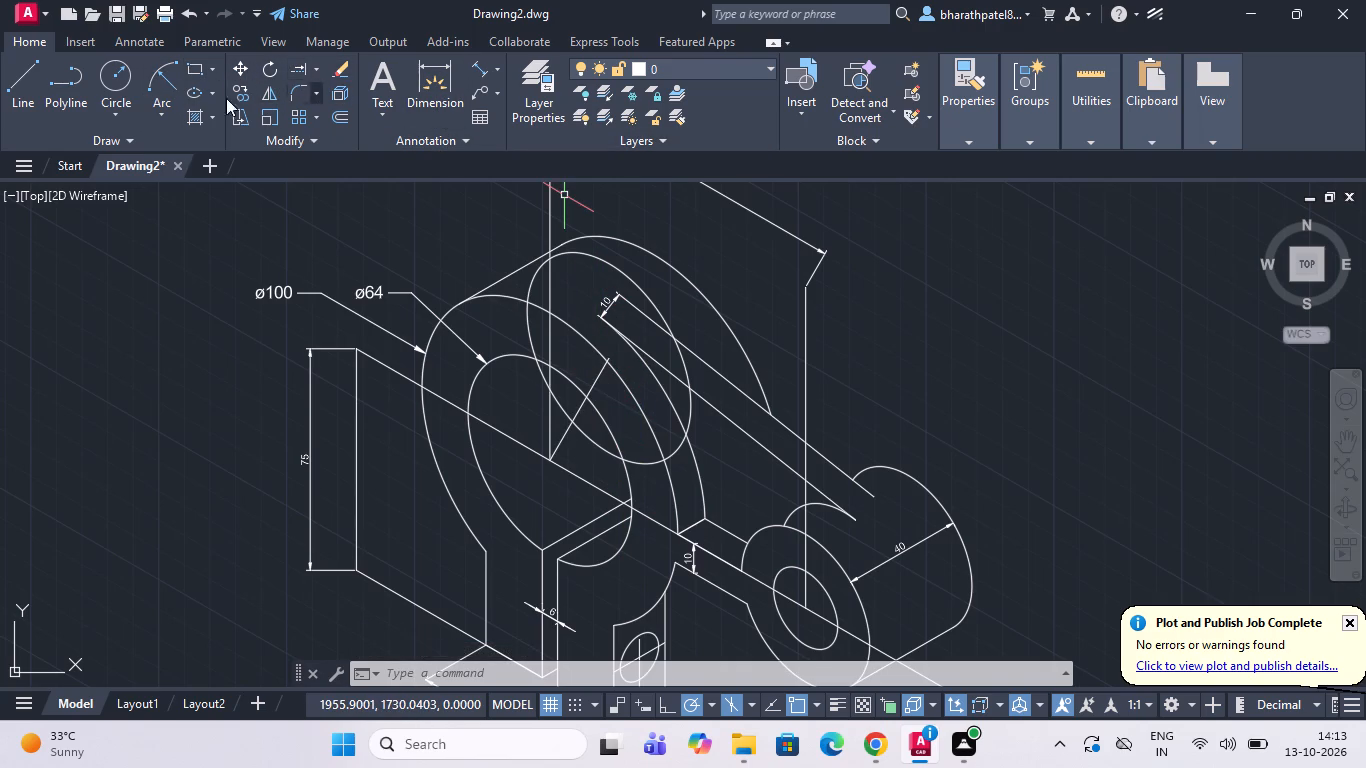
Trim the new 64-diameter isocircle so that only its arc inside the front bore opening remains.
{"action": "left_click", "coordinate": [495, 63]}
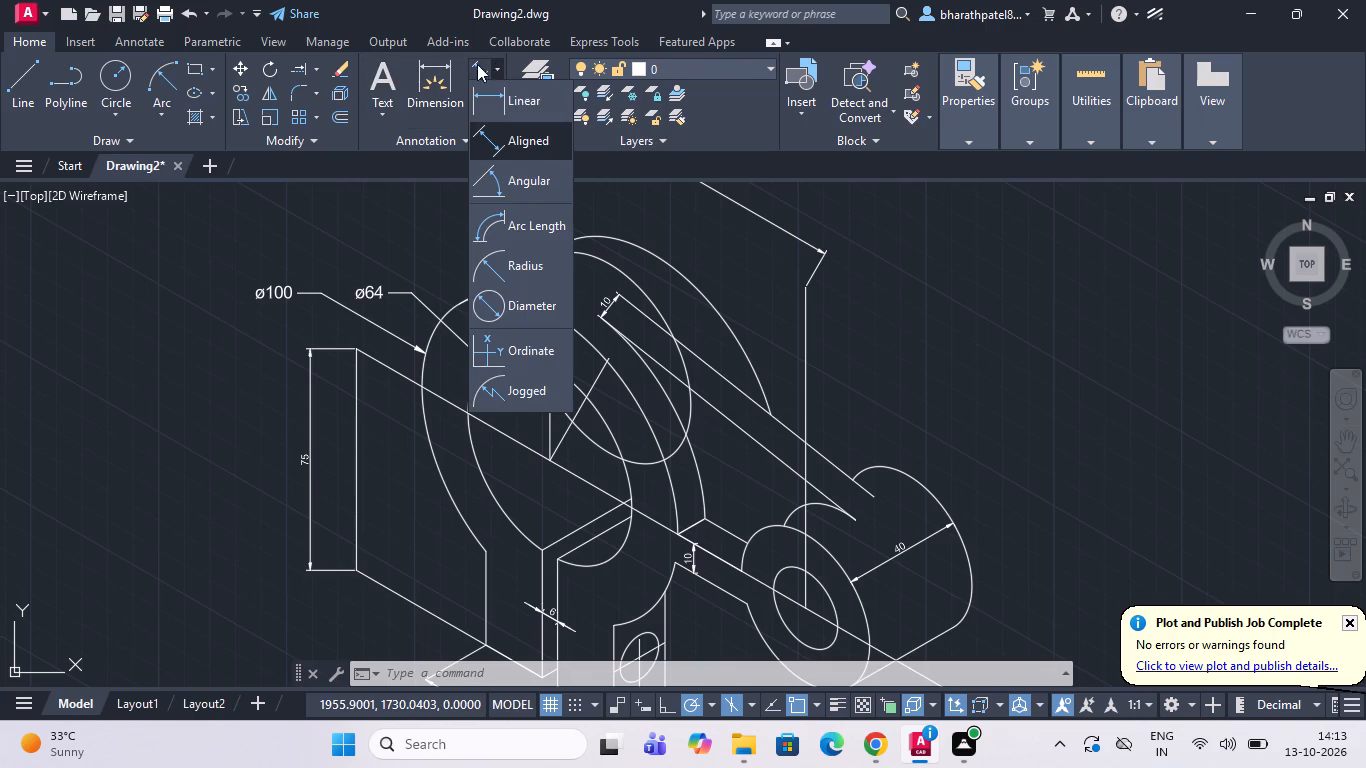
{"action": "left_click", "coordinate": [314, 69]}
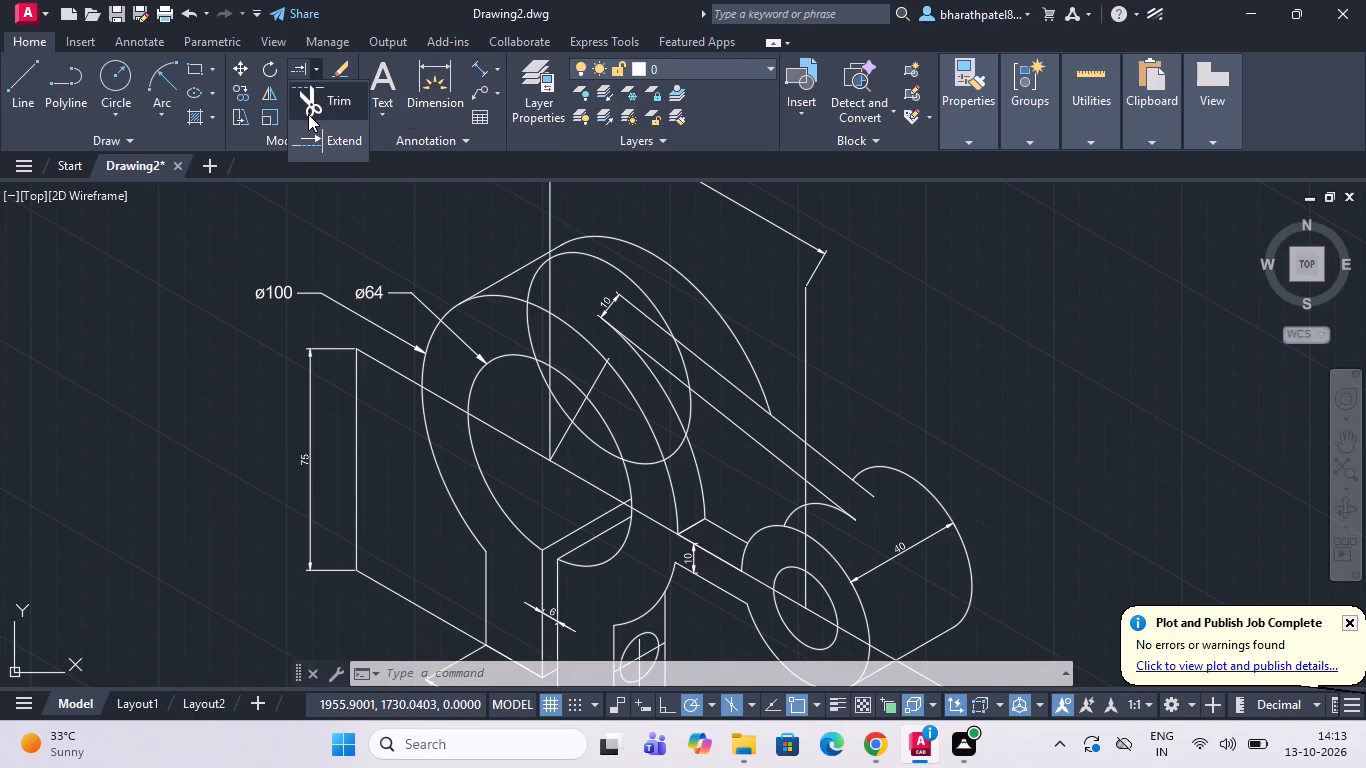
{"action": "left_click", "coordinate": [308, 101]}
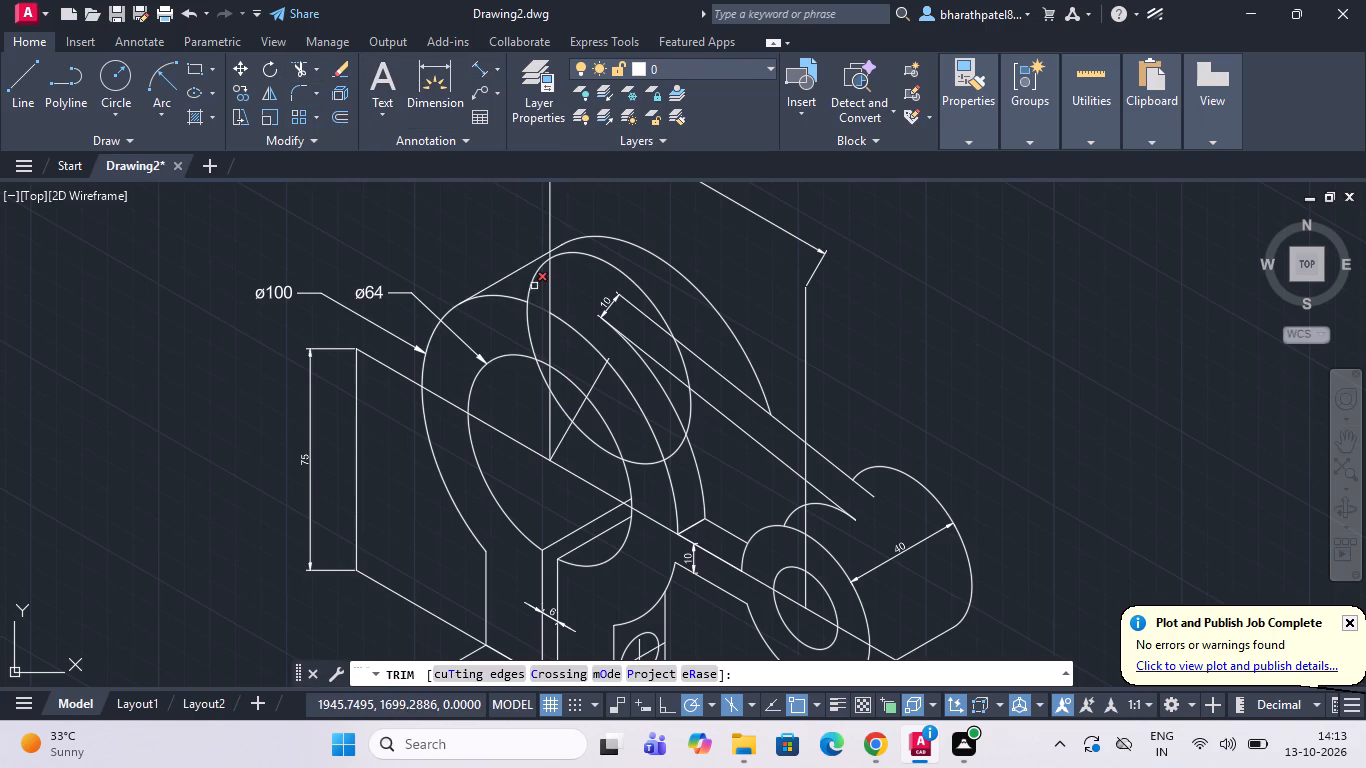
{"action": "left_click", "coordinate": [534, 283]}
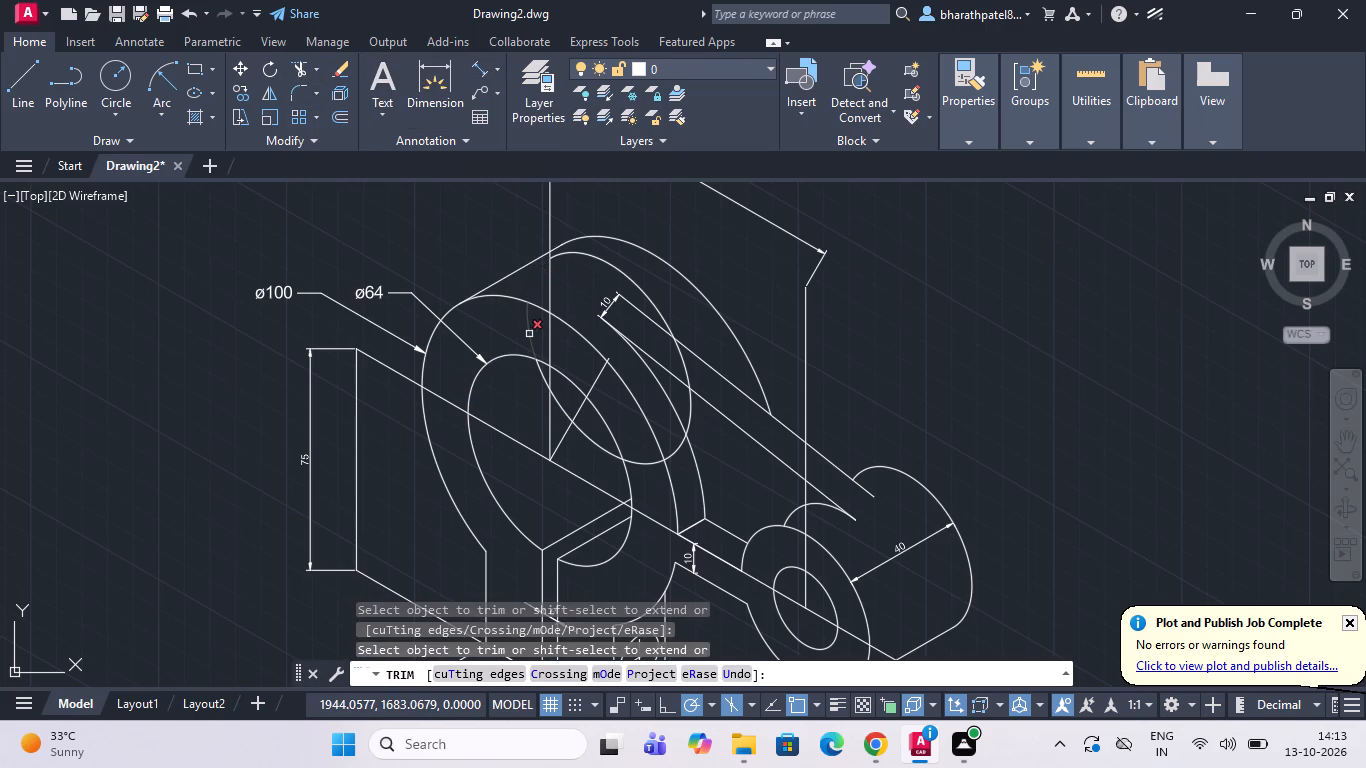
{"action": "left_click", "coordinate": [529, 334]}
{"action": "left_click", "coordinate": [585, 255]}
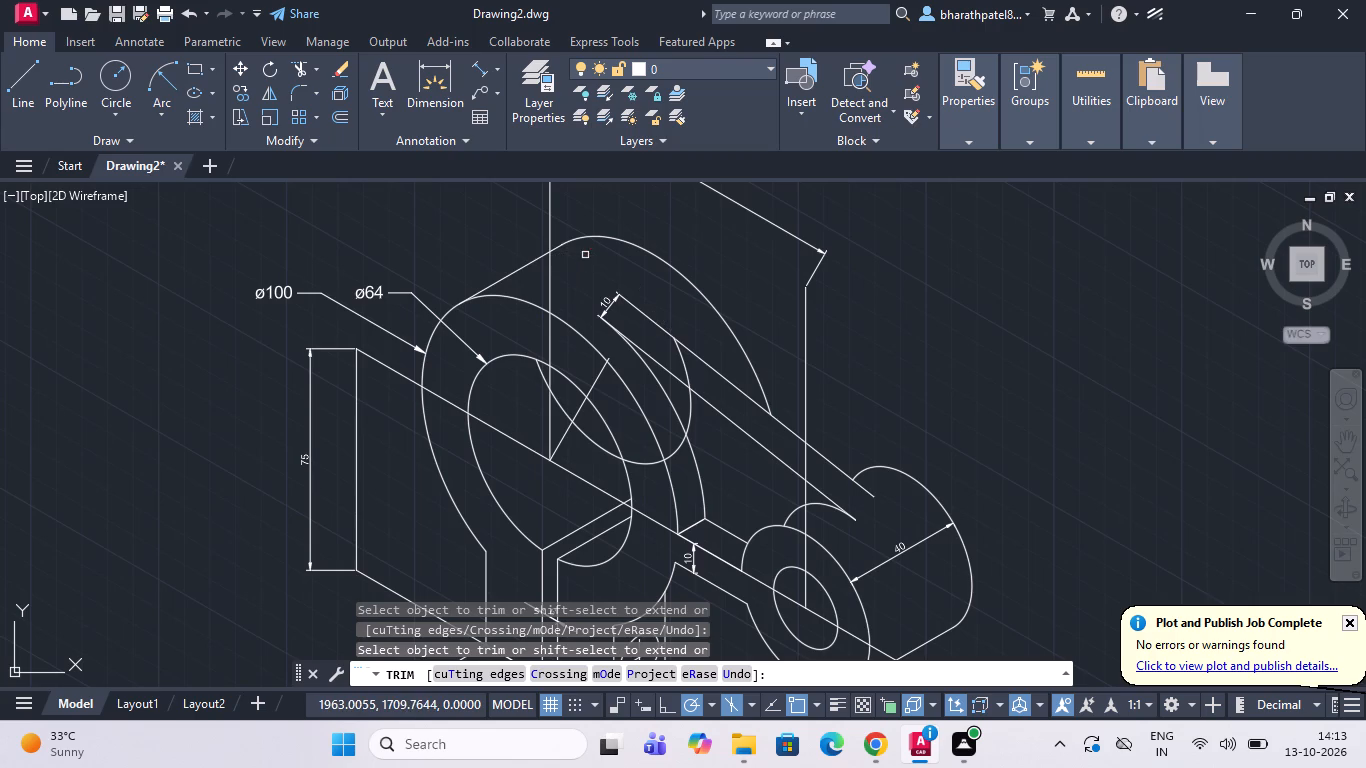
{"action": "left_click", "coordinate": [680, 363]}
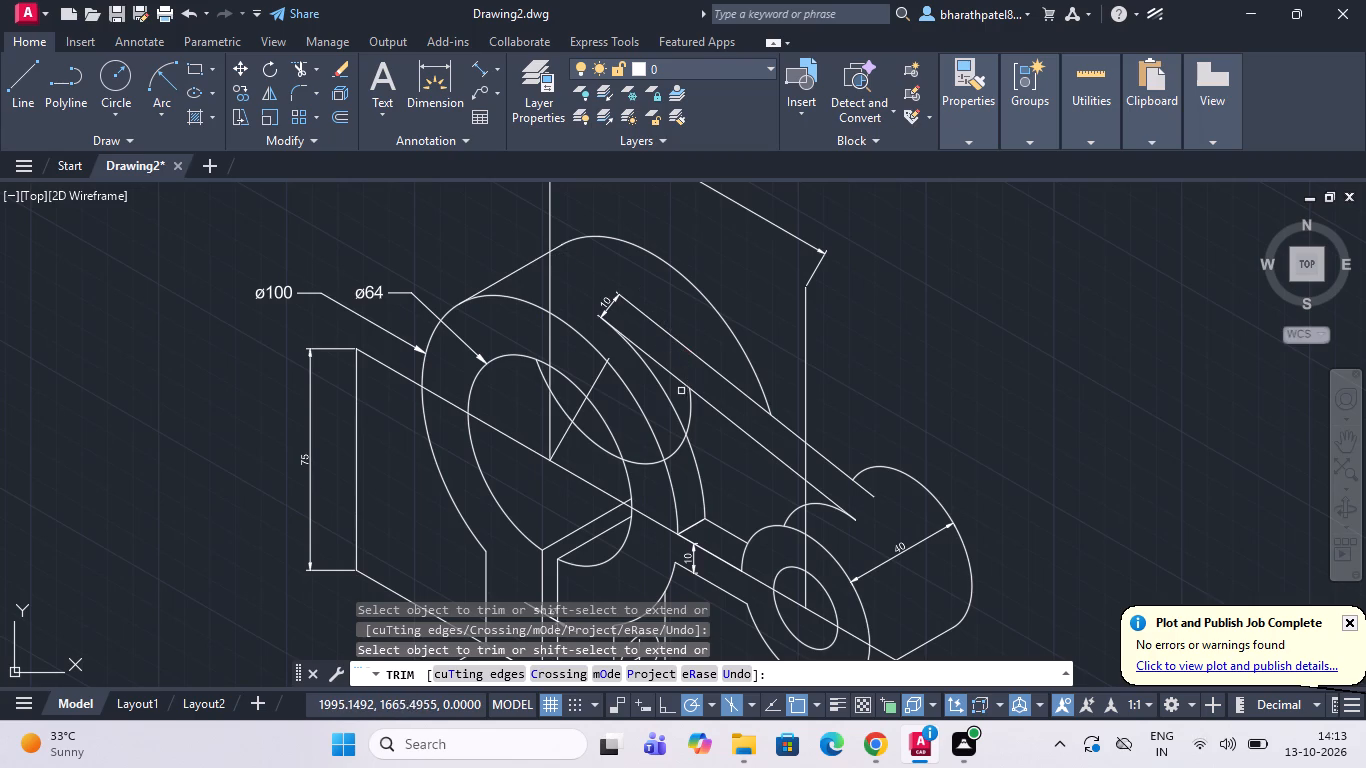
{"action": "left_click", "coordinate": [690, 403]}
{"action": "left_click", "coordinate": [675, 449]}
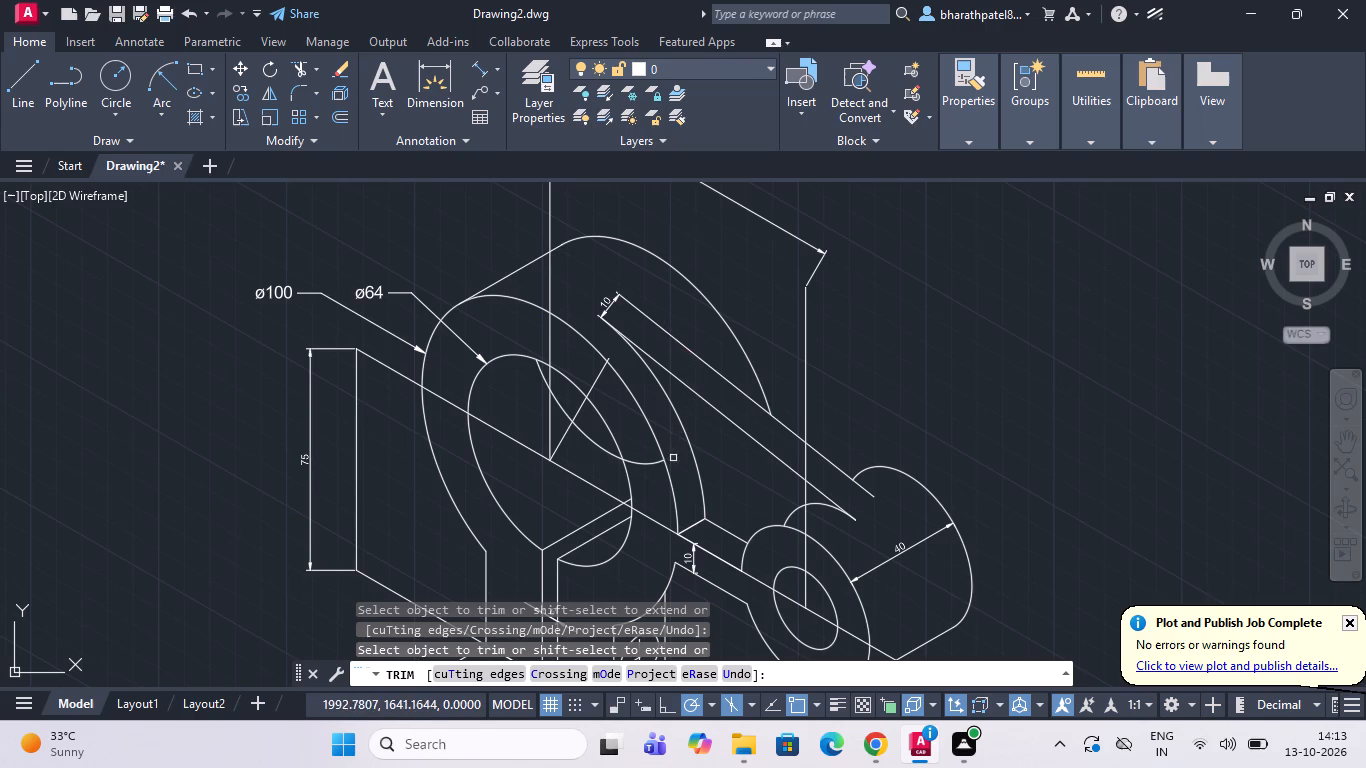
{"action": "left_click", "coordinate": [647, 465]}
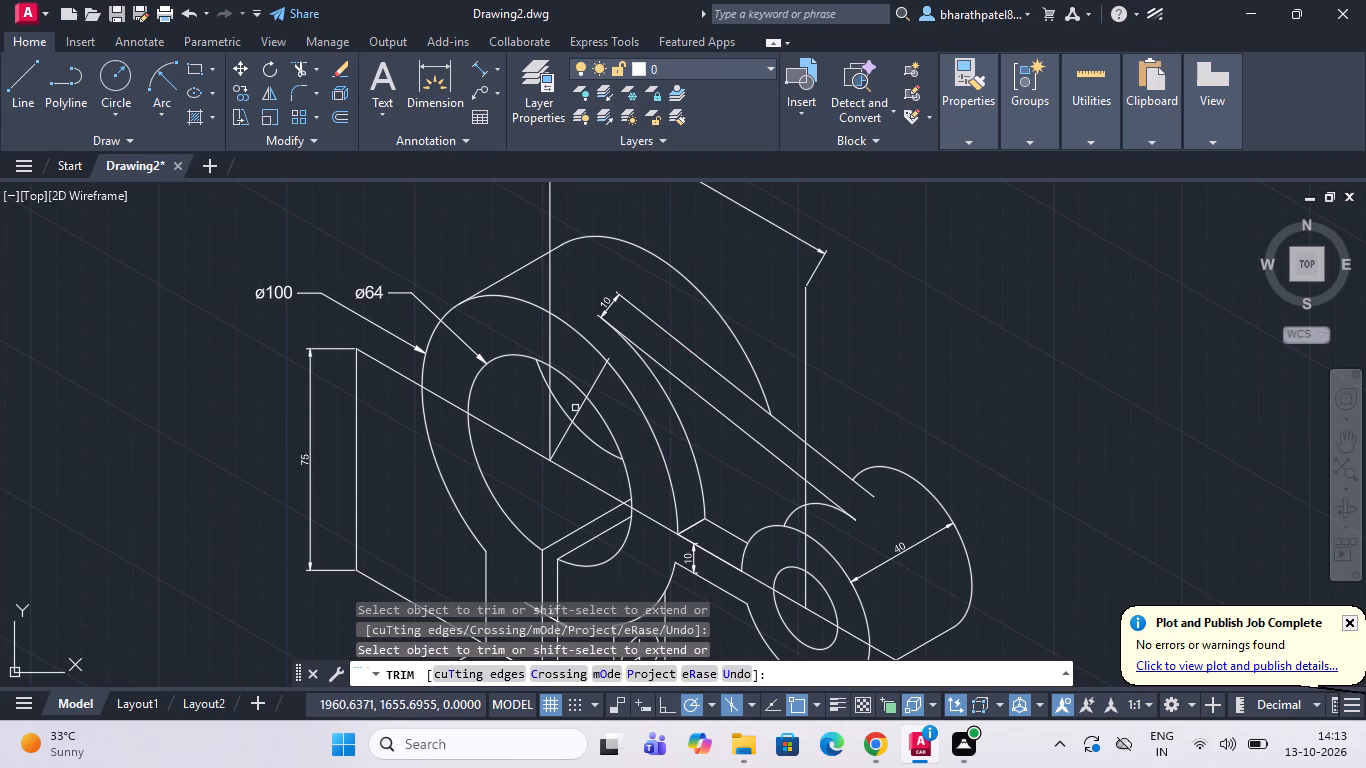
{"action": "scroll", "coordinate": [583, 460], "scroll_direction": "down", "scroll_amount": 1}
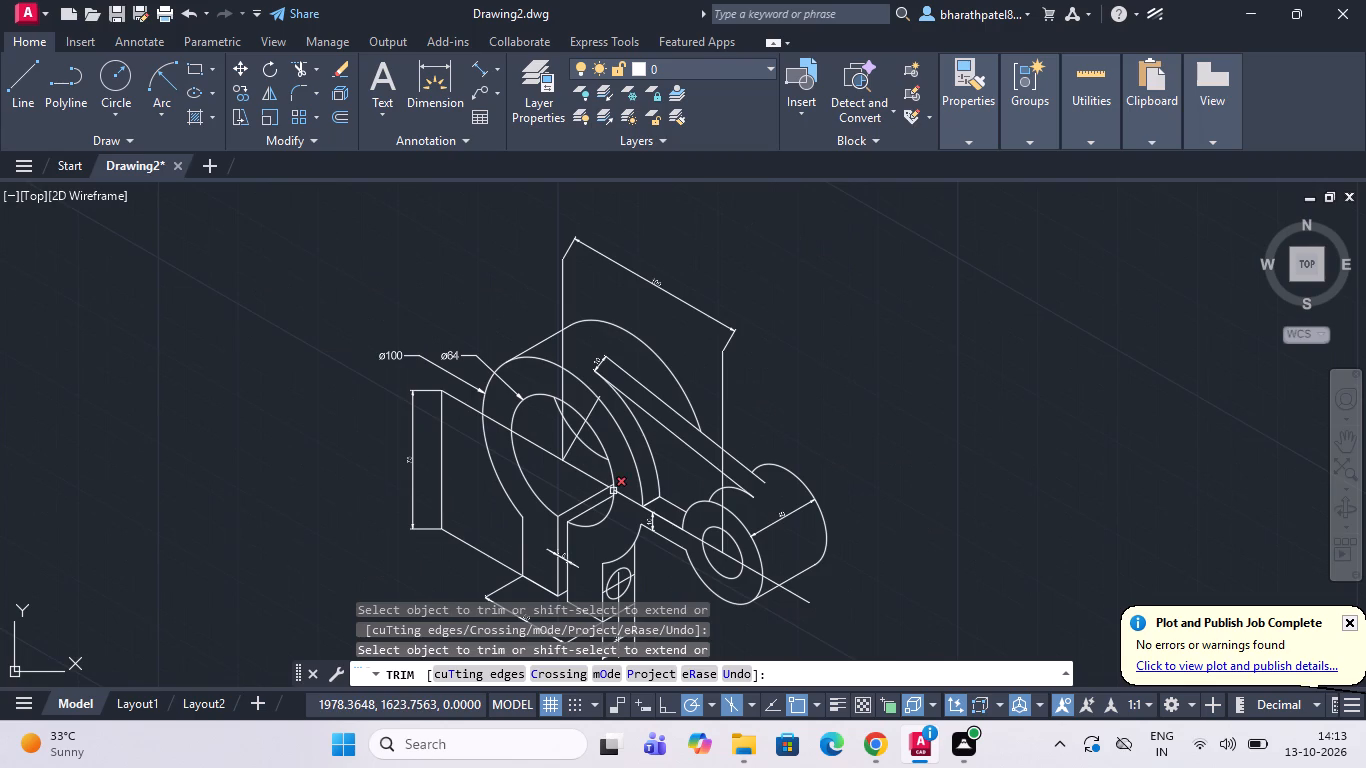
{"action": "scroll", "coordinate": [613, 491], "scroll_direction": "up", "scroll_amount": 3}
{"action": "scroll", "coordinate": [613, 472], "scroll_direction": "down", "scroll_amount": 4}
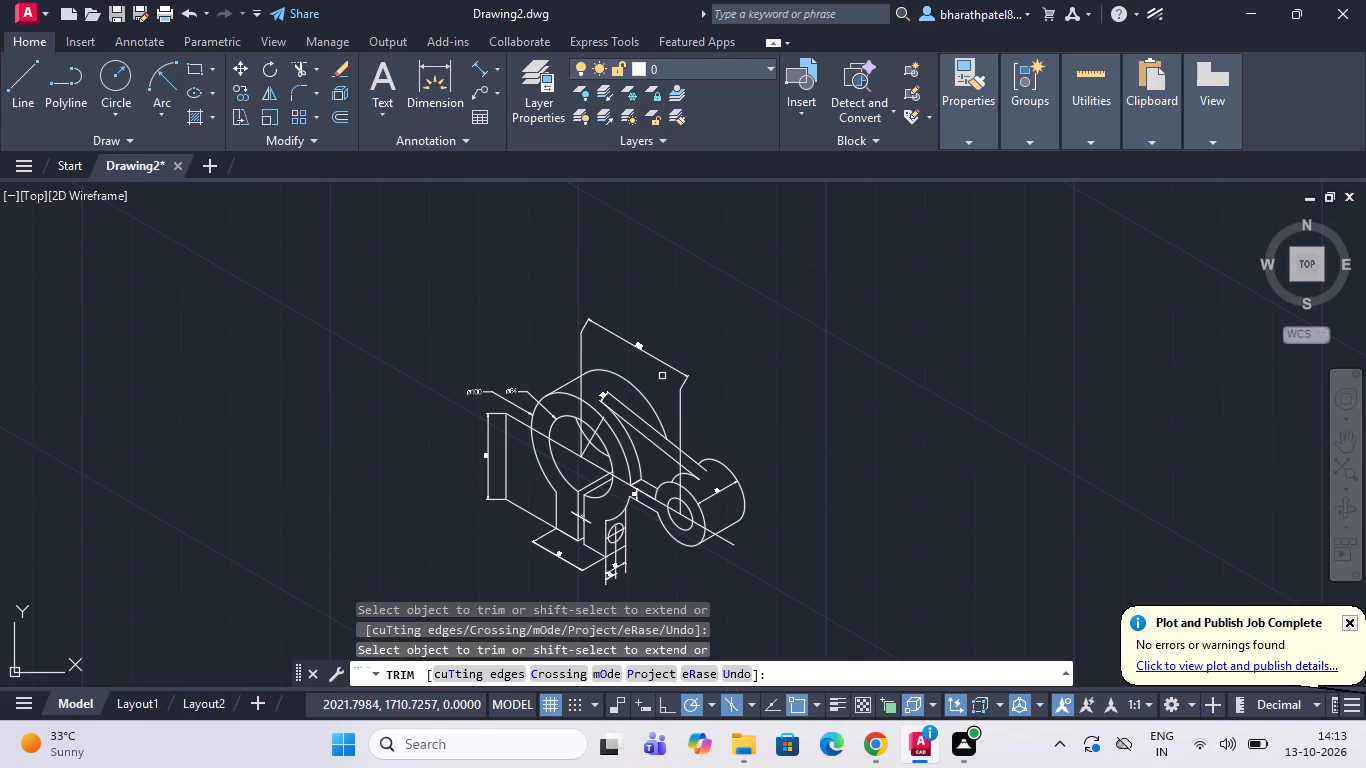
{"action": "scroll", "coordinate": [579, 445], "scroll_direction": "up", "scroll_amount": 2}
{"action": "key", "text": "Escape"}
{"action": "key", "text": "Escape"}
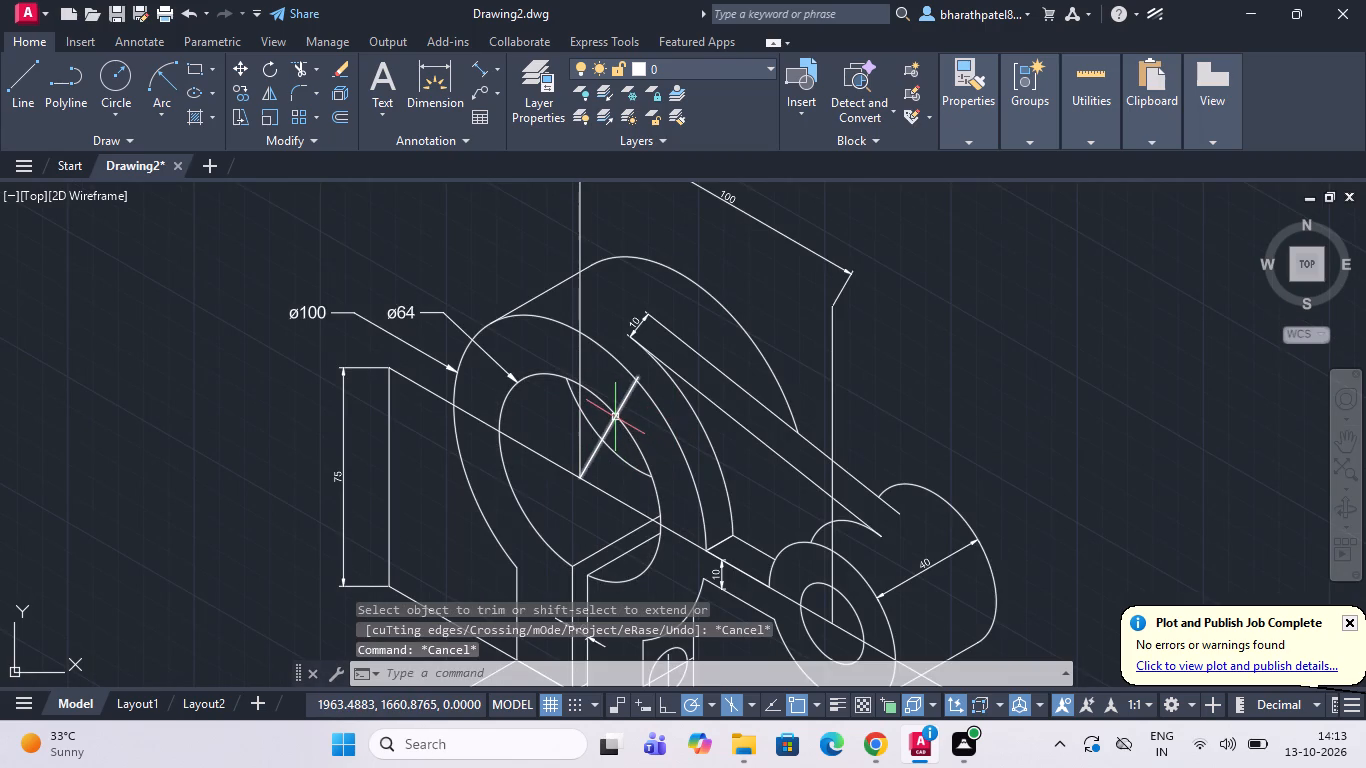
Delete the 60° construction line running from the centre of the large ring's front face.
{"action": "left_click", "coordinate": [615, 417]}
{"action": "key", "text": "Delete"}
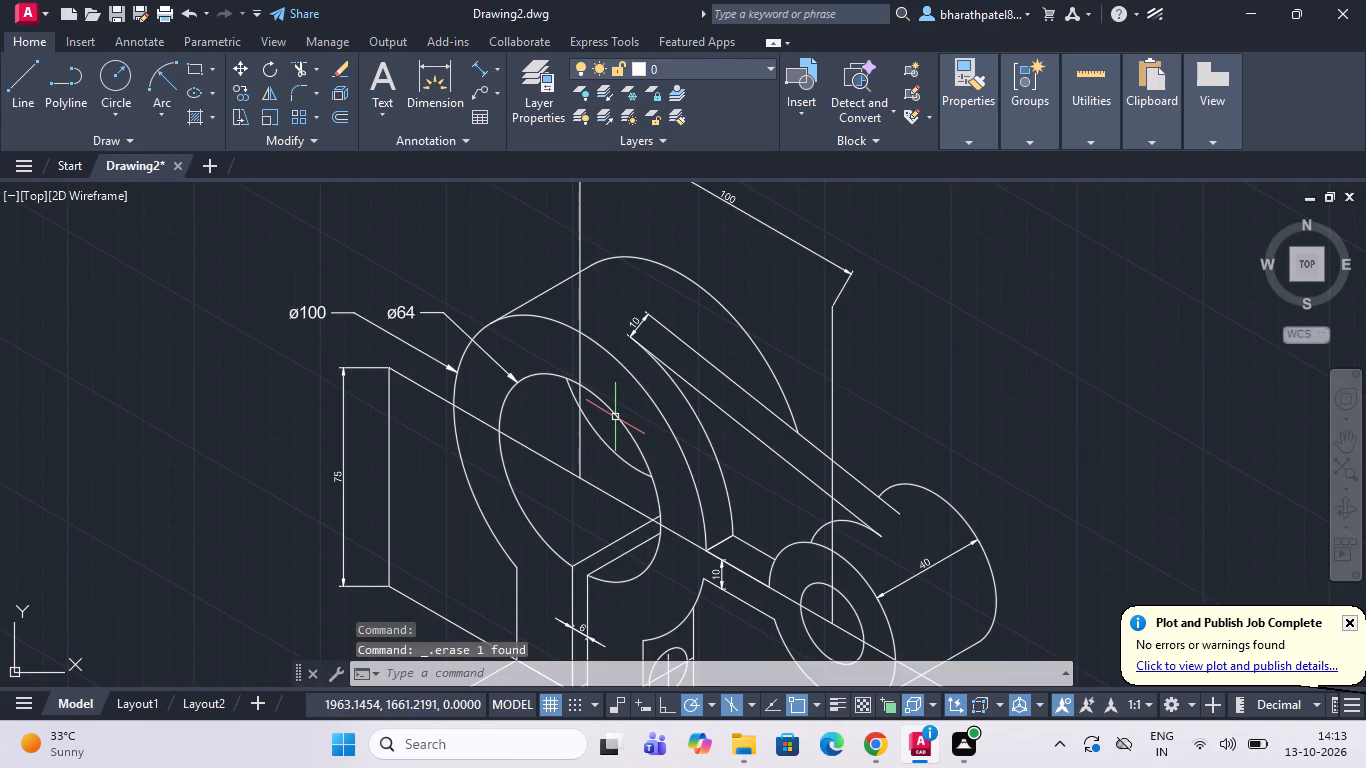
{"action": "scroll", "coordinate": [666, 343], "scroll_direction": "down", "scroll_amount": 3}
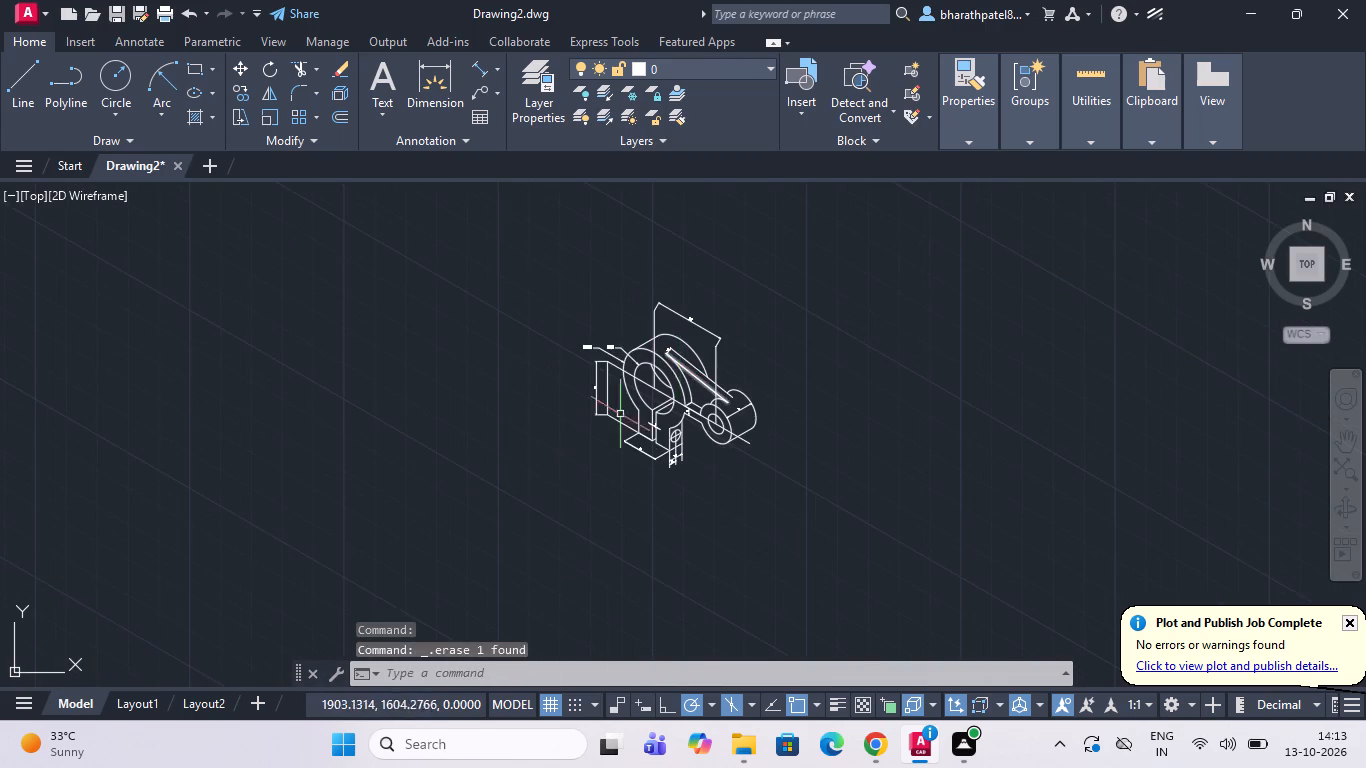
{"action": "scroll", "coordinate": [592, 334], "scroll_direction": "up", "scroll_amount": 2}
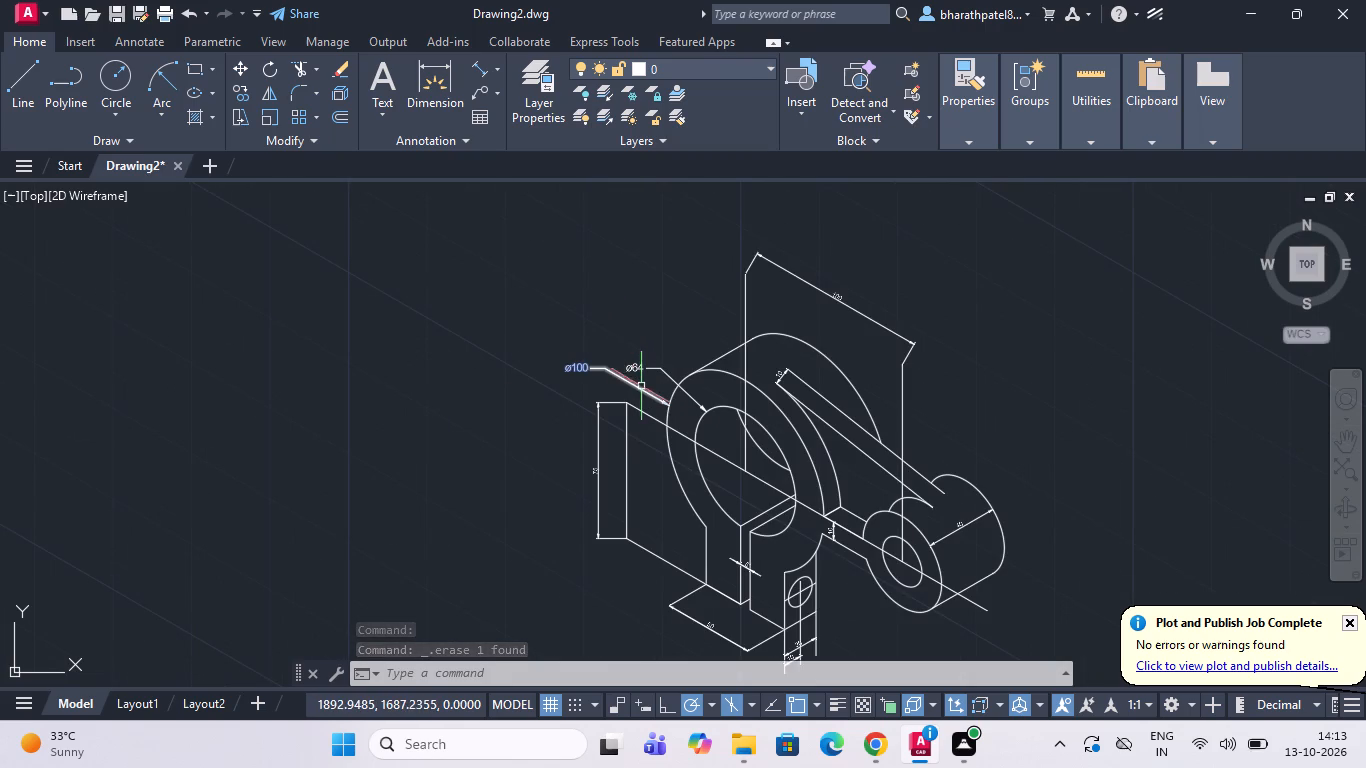
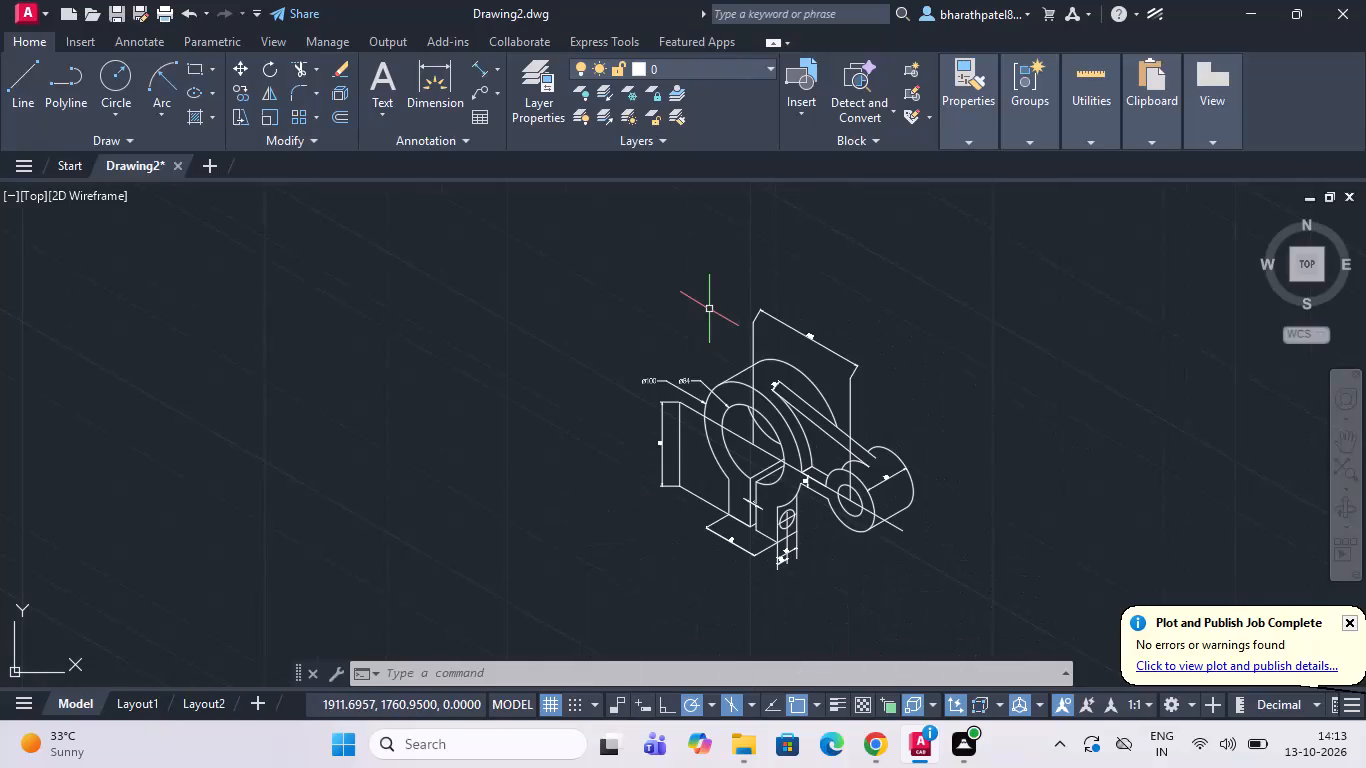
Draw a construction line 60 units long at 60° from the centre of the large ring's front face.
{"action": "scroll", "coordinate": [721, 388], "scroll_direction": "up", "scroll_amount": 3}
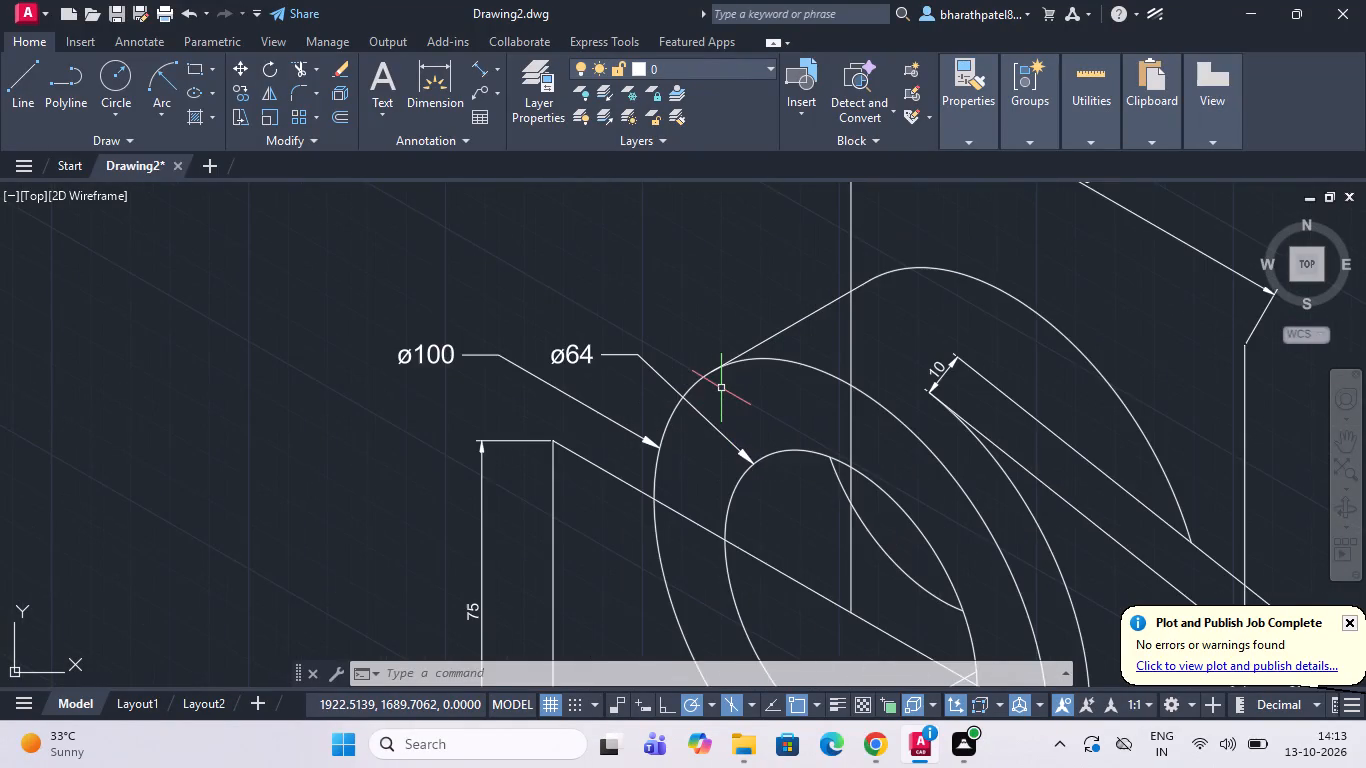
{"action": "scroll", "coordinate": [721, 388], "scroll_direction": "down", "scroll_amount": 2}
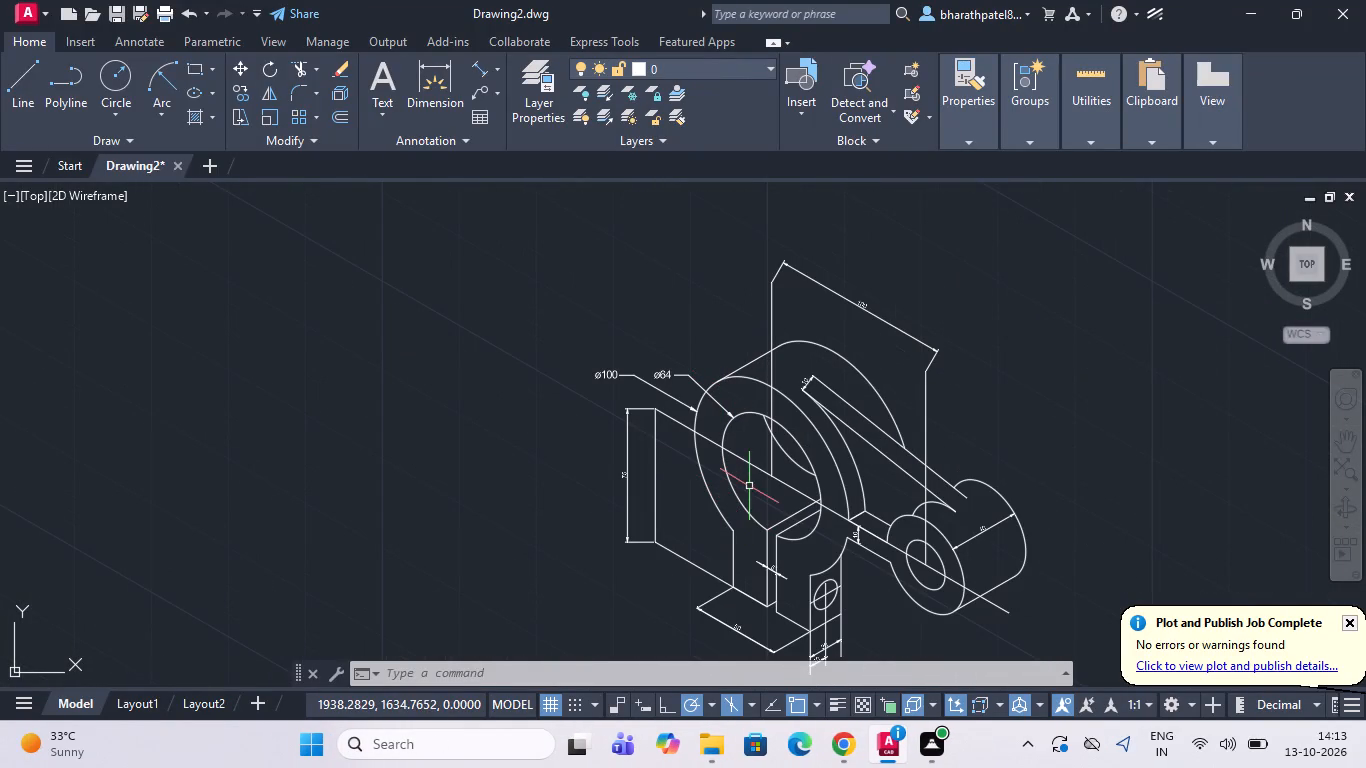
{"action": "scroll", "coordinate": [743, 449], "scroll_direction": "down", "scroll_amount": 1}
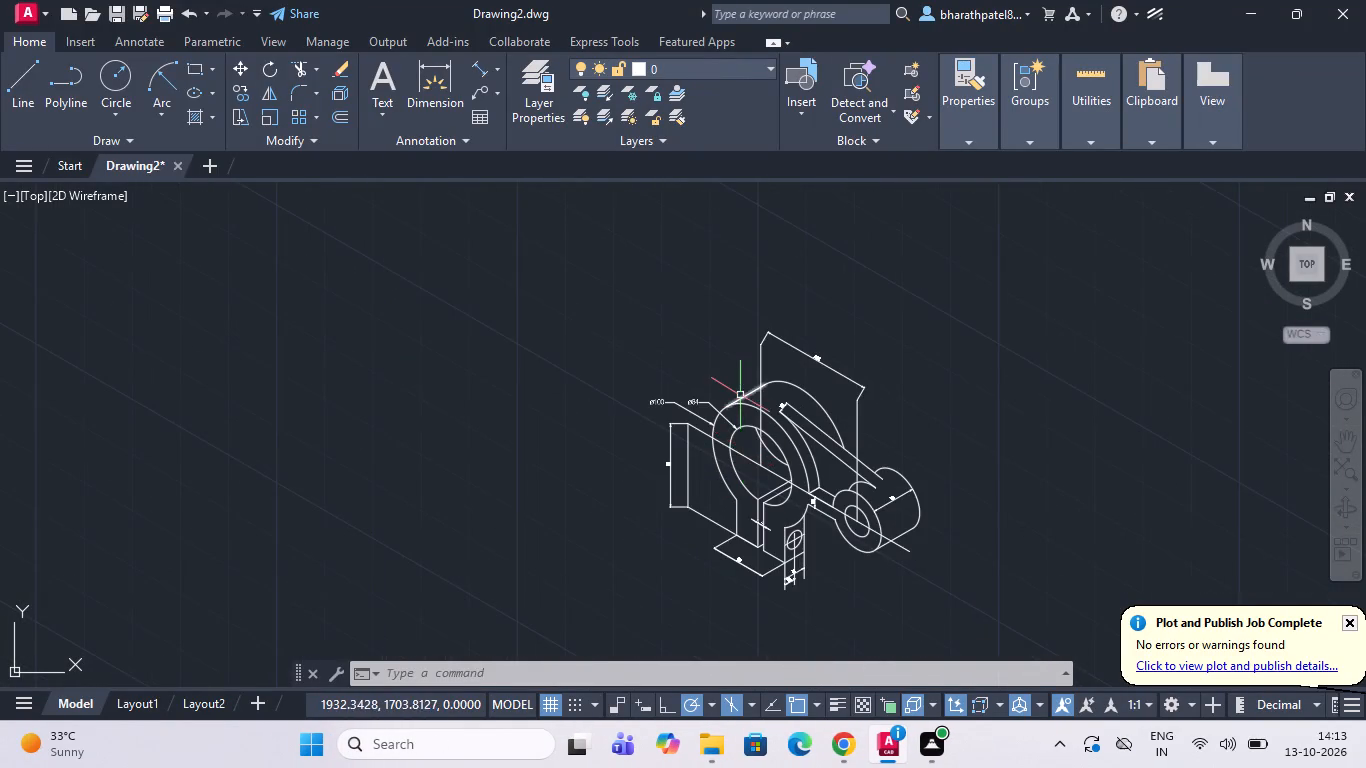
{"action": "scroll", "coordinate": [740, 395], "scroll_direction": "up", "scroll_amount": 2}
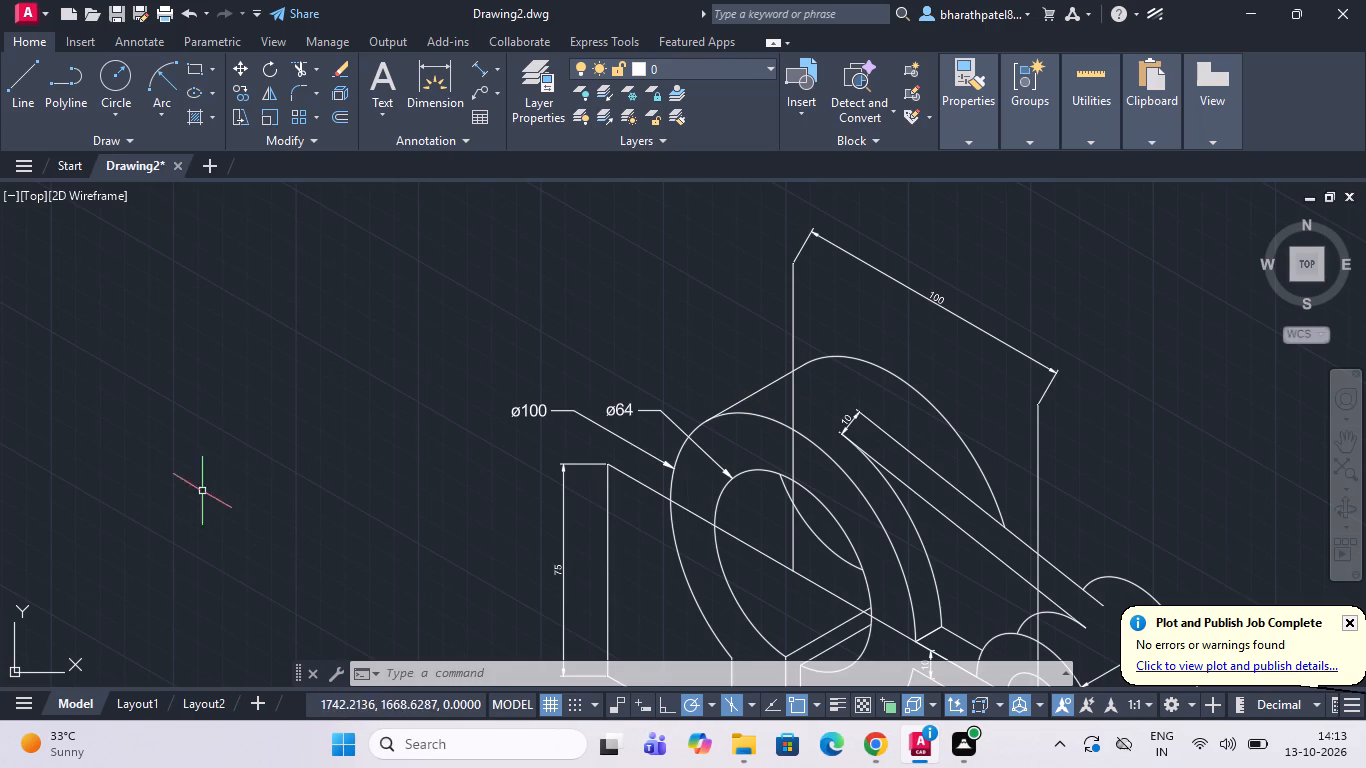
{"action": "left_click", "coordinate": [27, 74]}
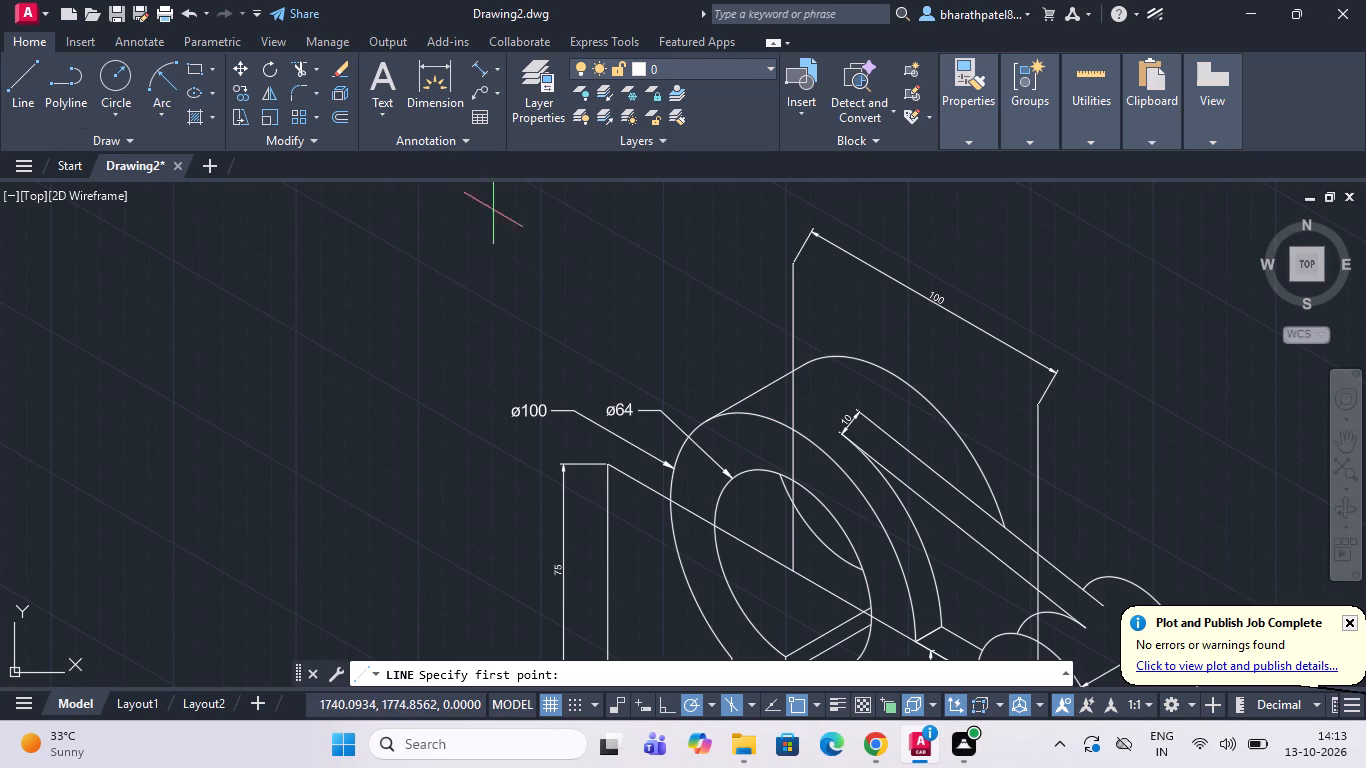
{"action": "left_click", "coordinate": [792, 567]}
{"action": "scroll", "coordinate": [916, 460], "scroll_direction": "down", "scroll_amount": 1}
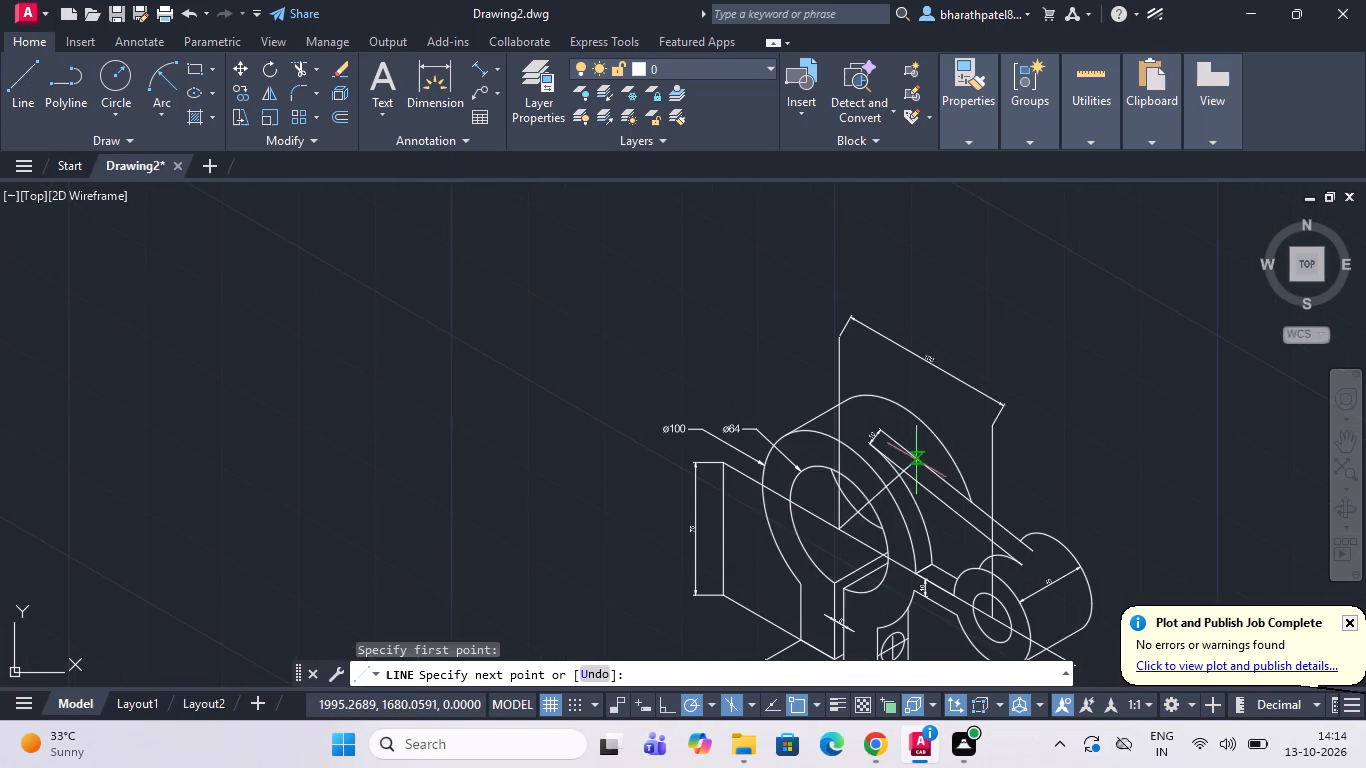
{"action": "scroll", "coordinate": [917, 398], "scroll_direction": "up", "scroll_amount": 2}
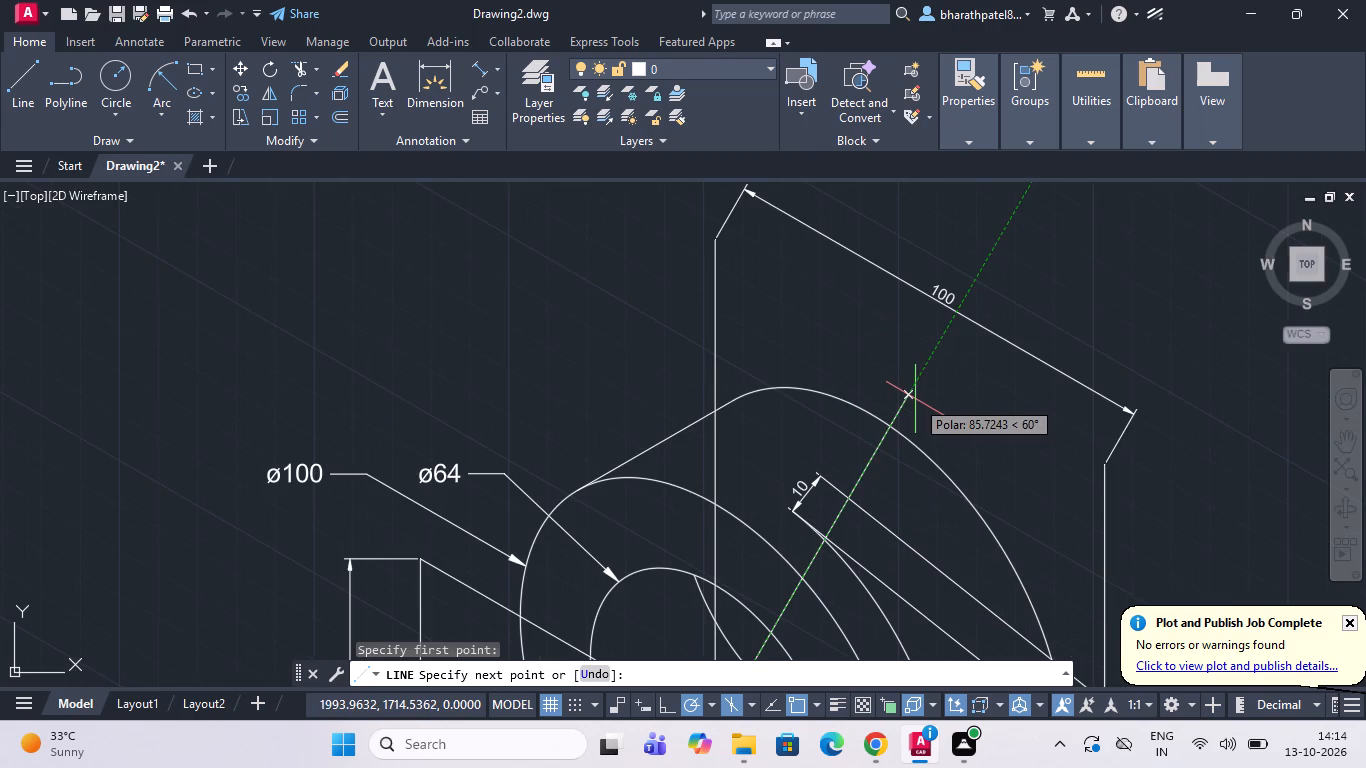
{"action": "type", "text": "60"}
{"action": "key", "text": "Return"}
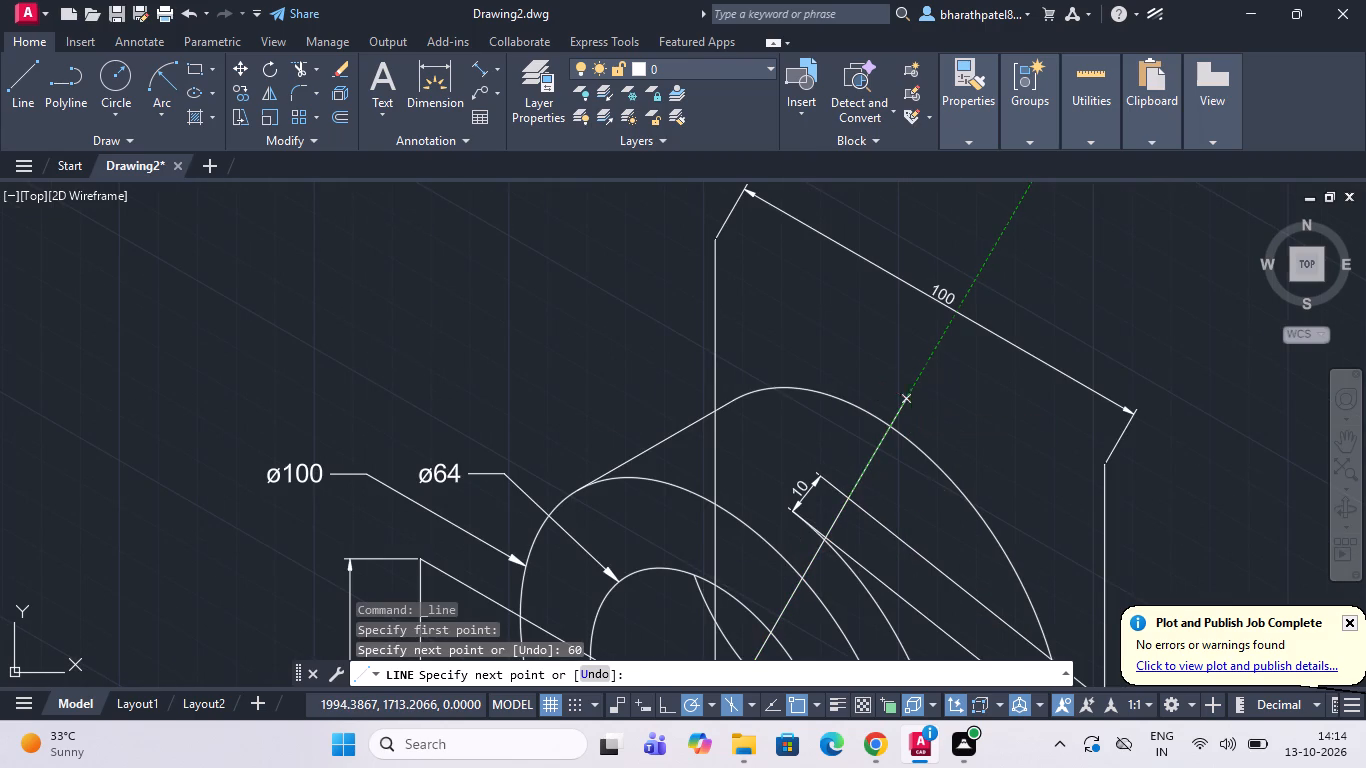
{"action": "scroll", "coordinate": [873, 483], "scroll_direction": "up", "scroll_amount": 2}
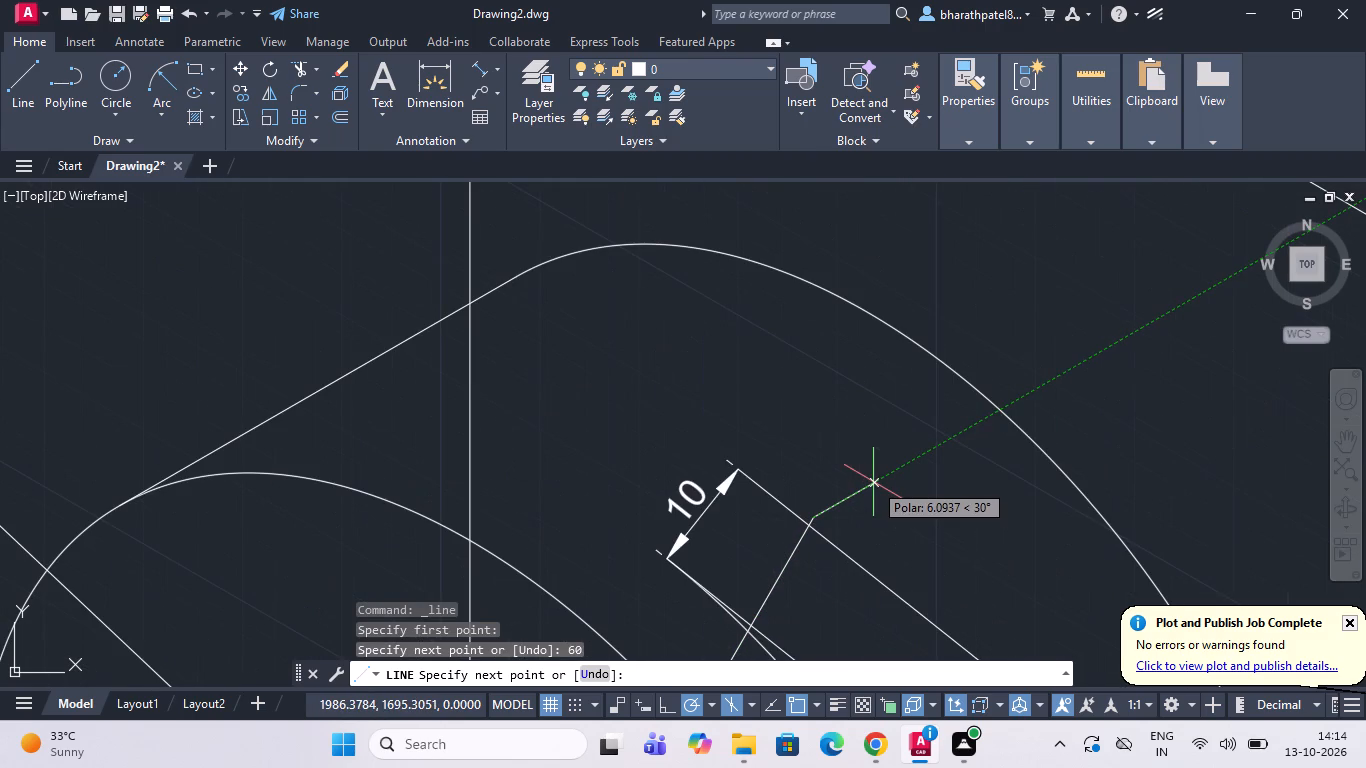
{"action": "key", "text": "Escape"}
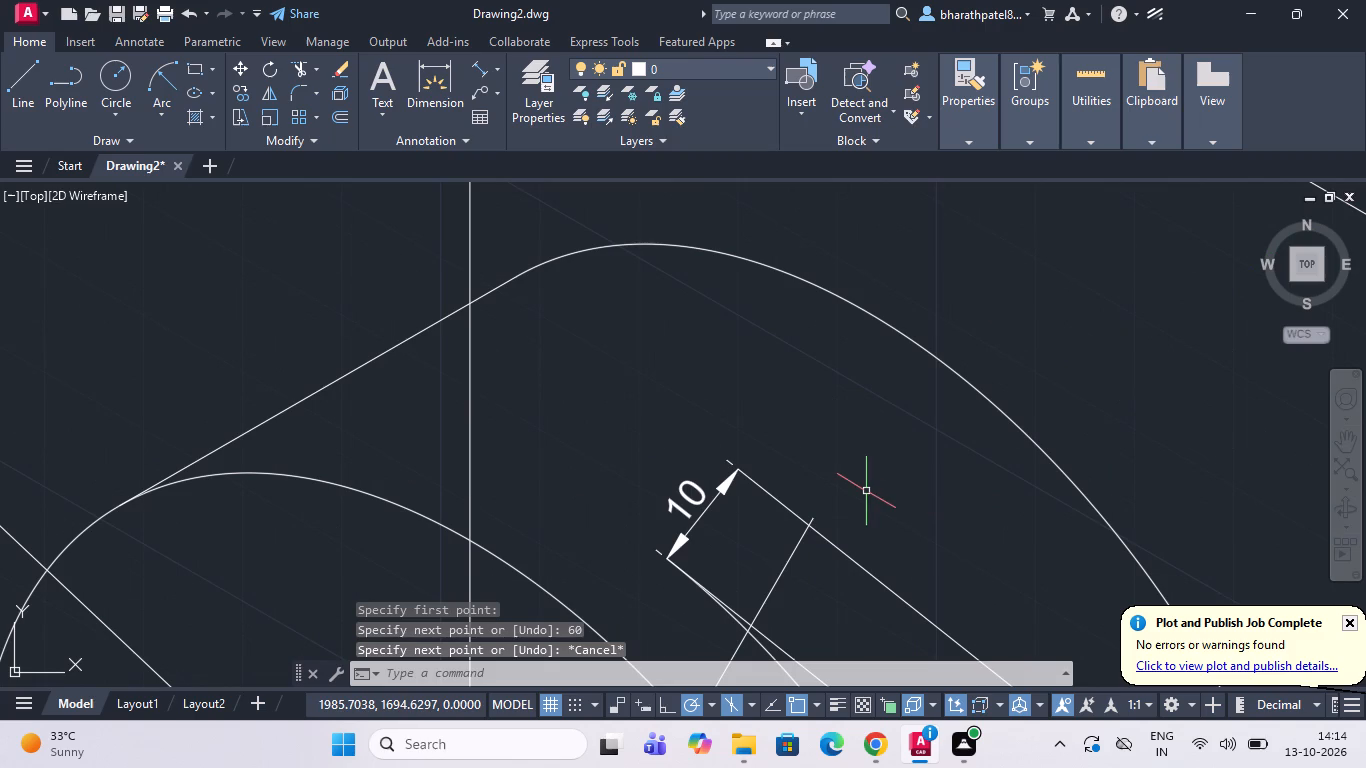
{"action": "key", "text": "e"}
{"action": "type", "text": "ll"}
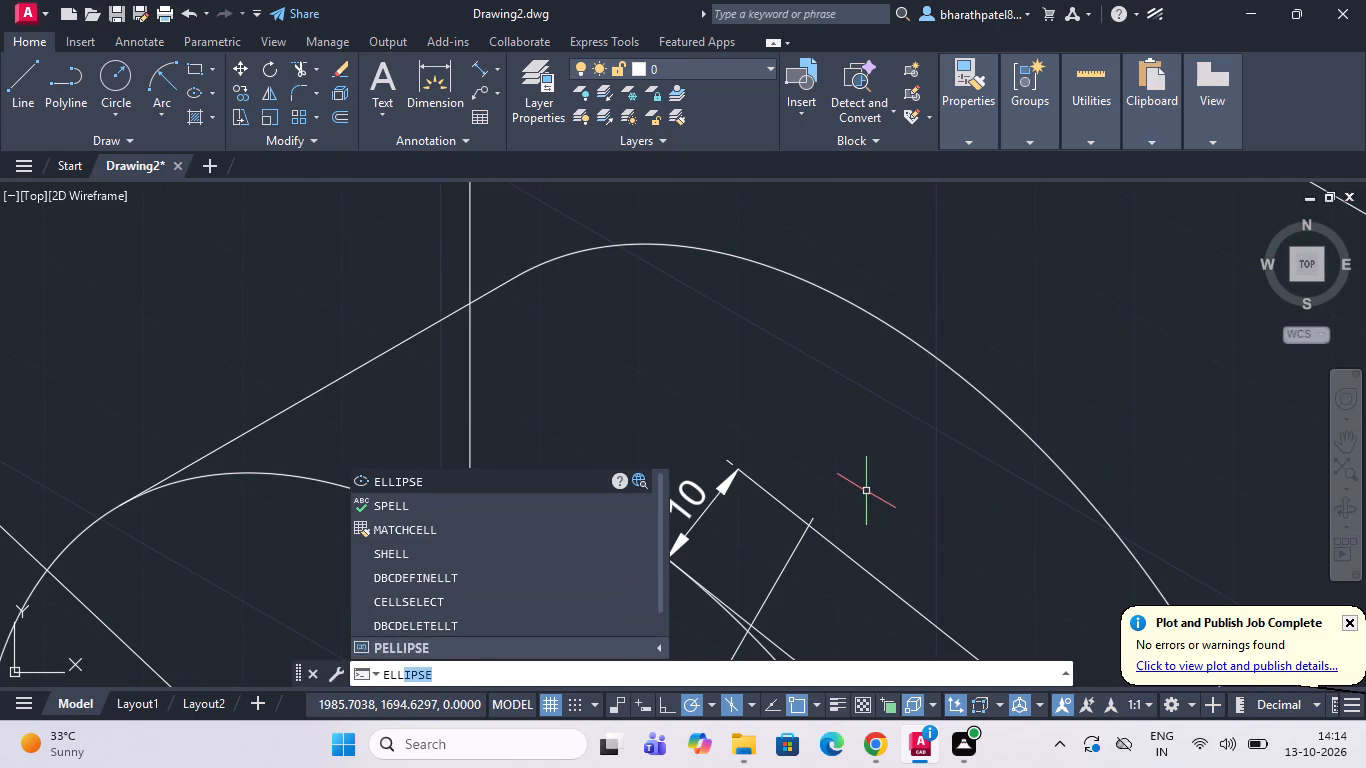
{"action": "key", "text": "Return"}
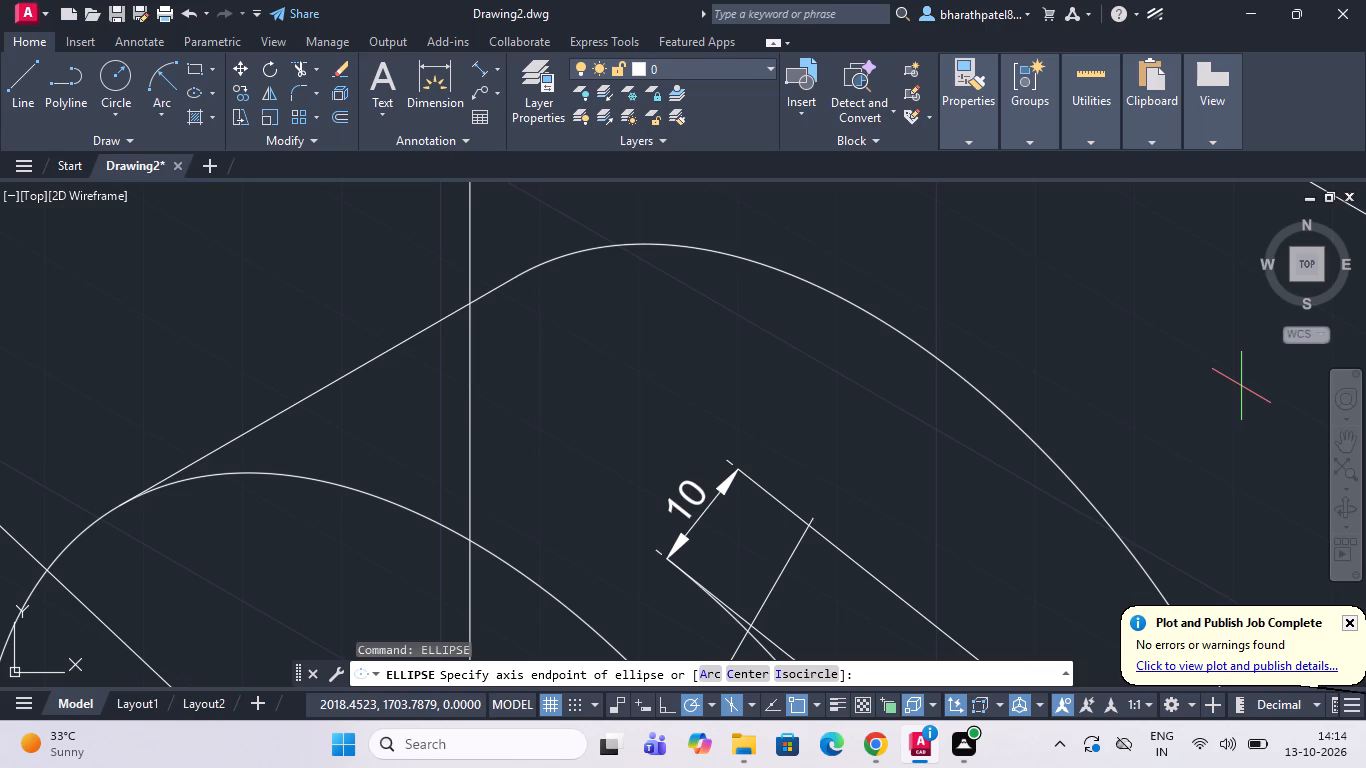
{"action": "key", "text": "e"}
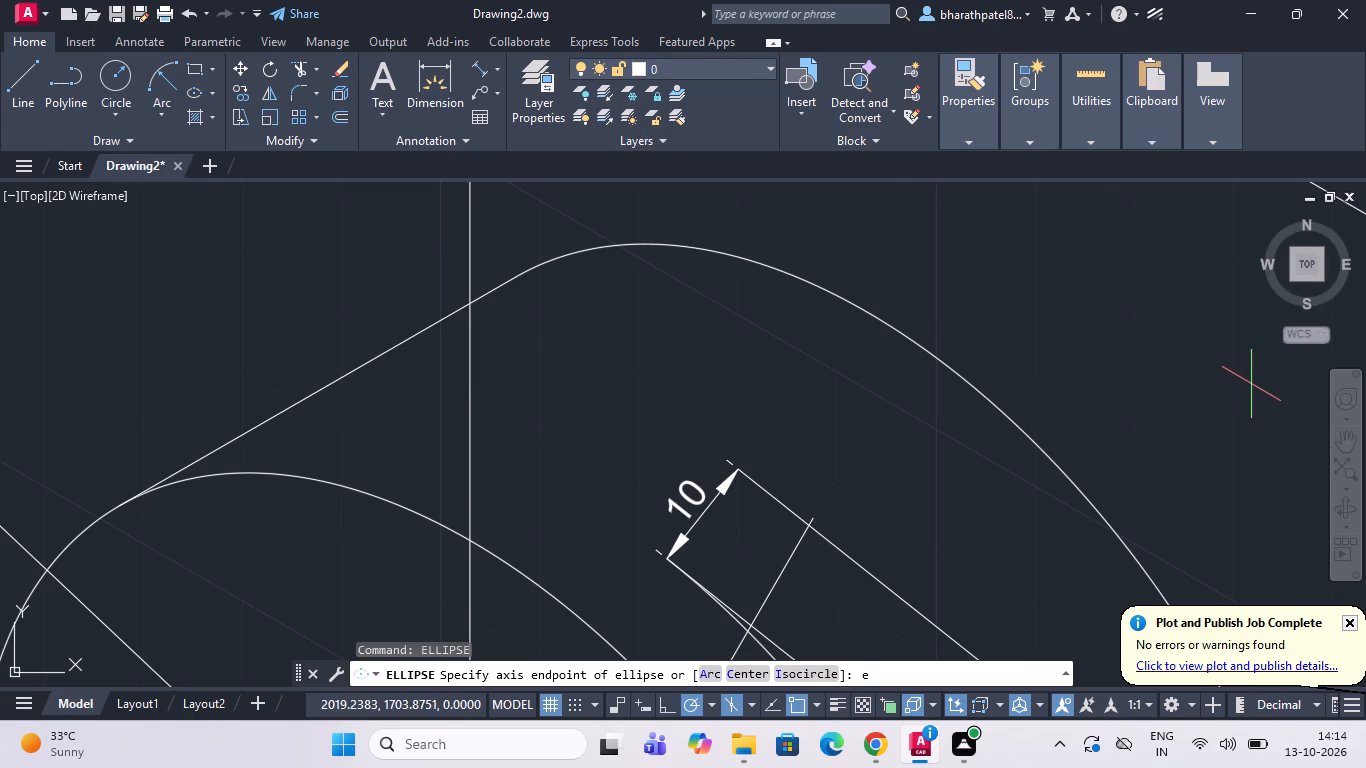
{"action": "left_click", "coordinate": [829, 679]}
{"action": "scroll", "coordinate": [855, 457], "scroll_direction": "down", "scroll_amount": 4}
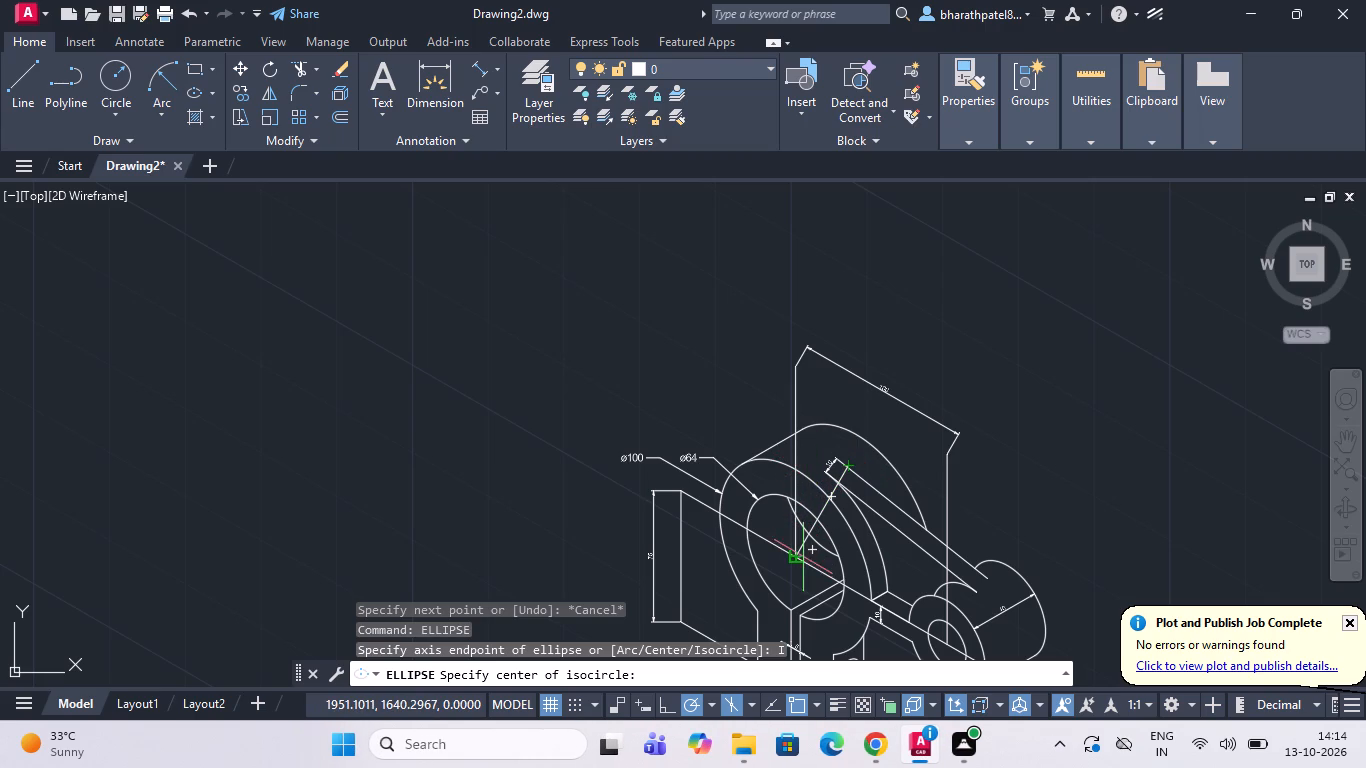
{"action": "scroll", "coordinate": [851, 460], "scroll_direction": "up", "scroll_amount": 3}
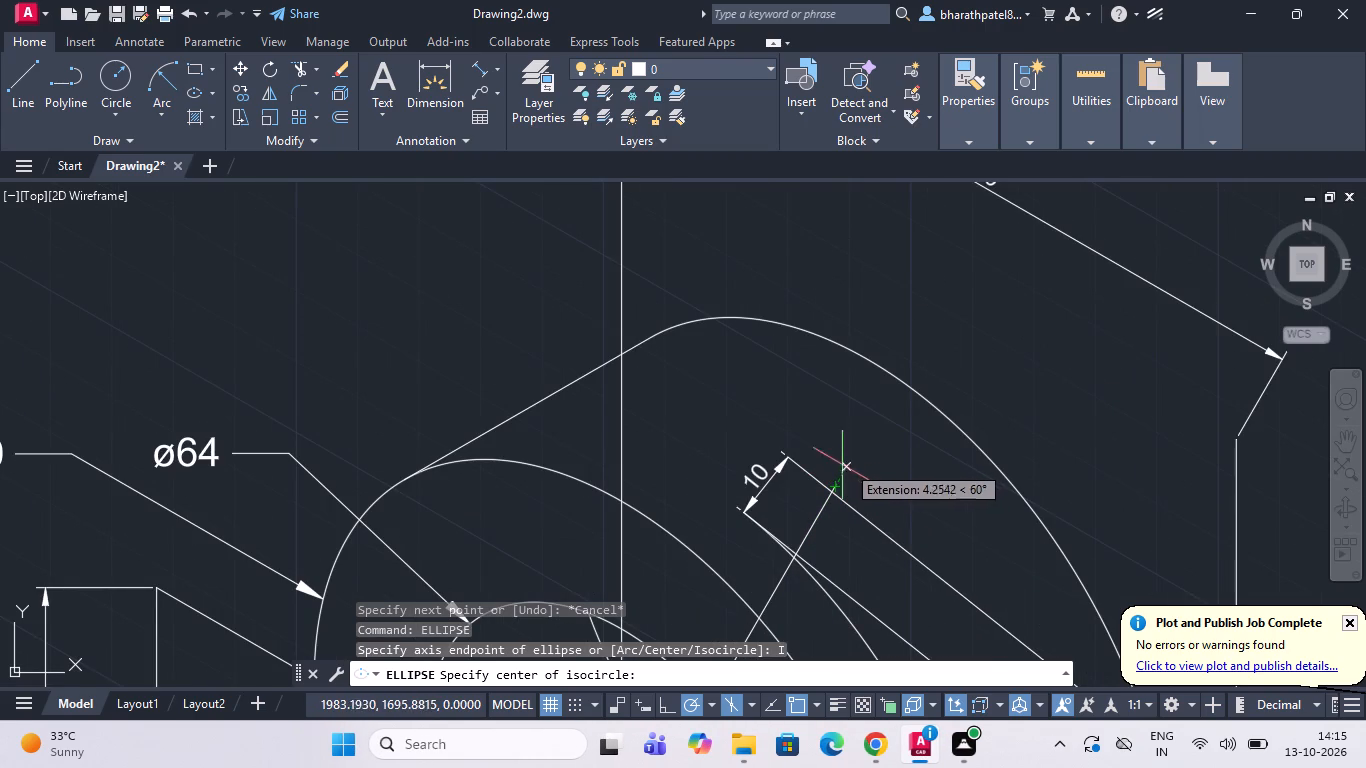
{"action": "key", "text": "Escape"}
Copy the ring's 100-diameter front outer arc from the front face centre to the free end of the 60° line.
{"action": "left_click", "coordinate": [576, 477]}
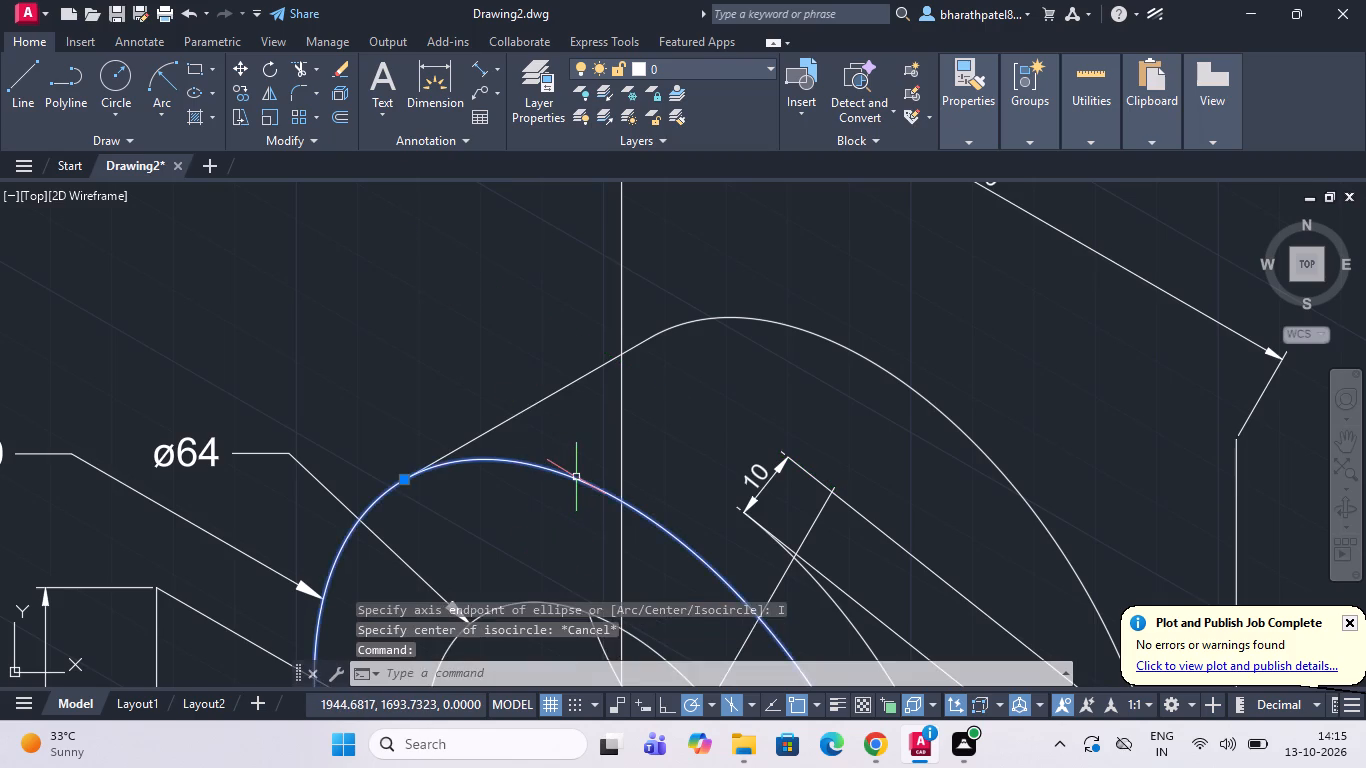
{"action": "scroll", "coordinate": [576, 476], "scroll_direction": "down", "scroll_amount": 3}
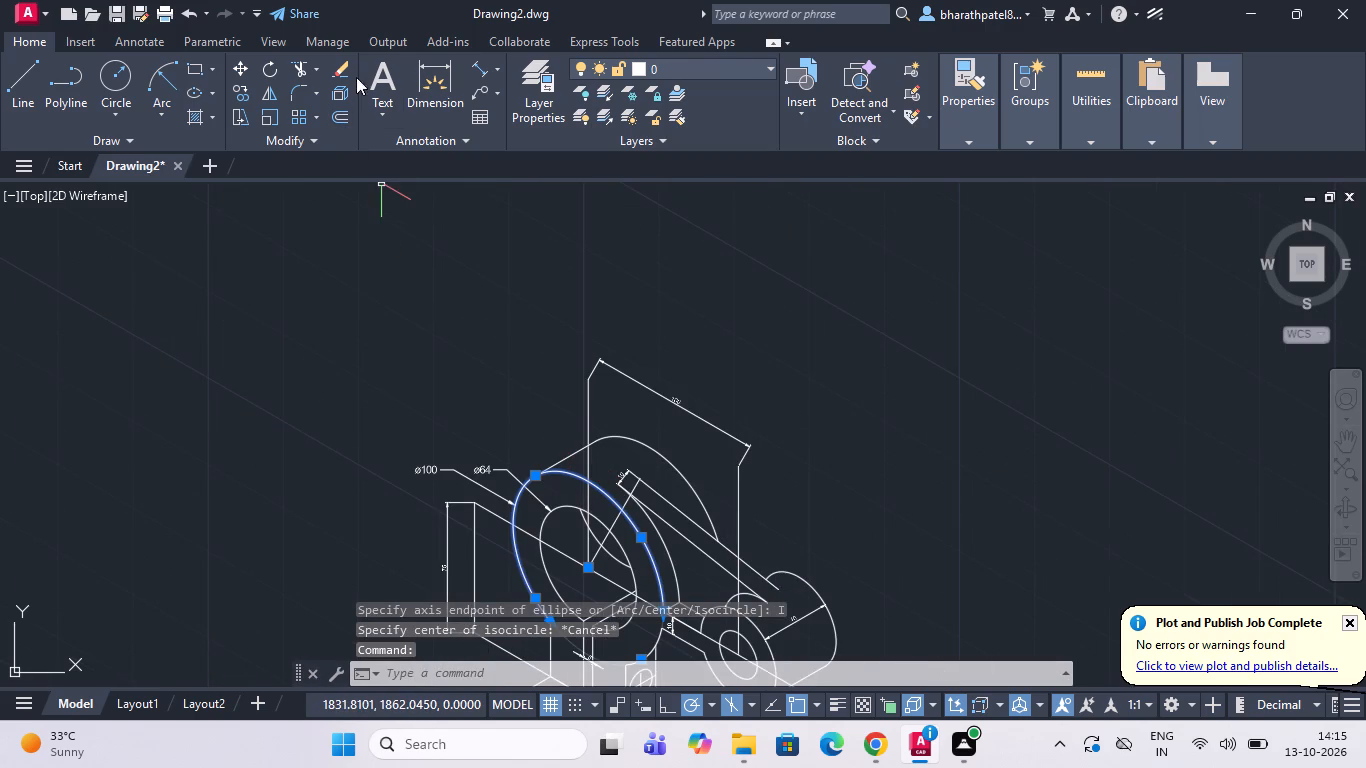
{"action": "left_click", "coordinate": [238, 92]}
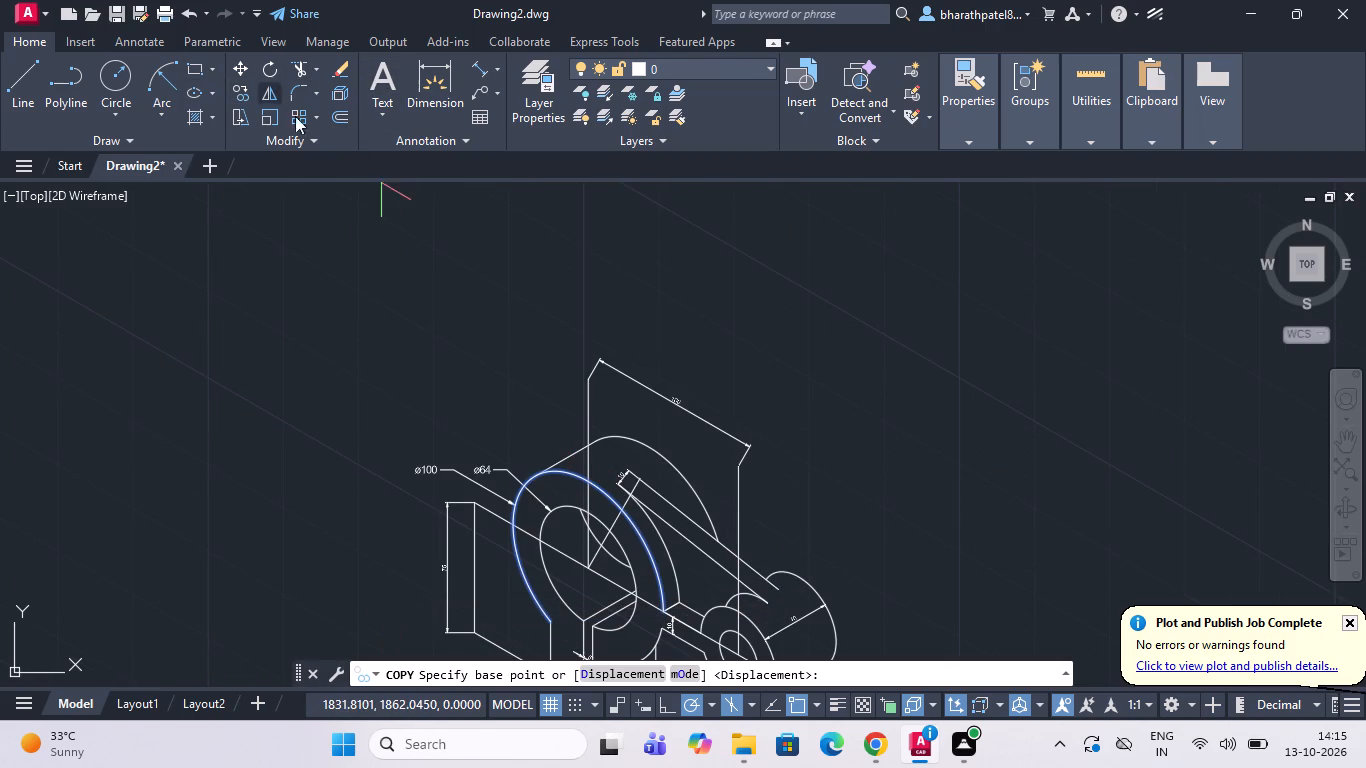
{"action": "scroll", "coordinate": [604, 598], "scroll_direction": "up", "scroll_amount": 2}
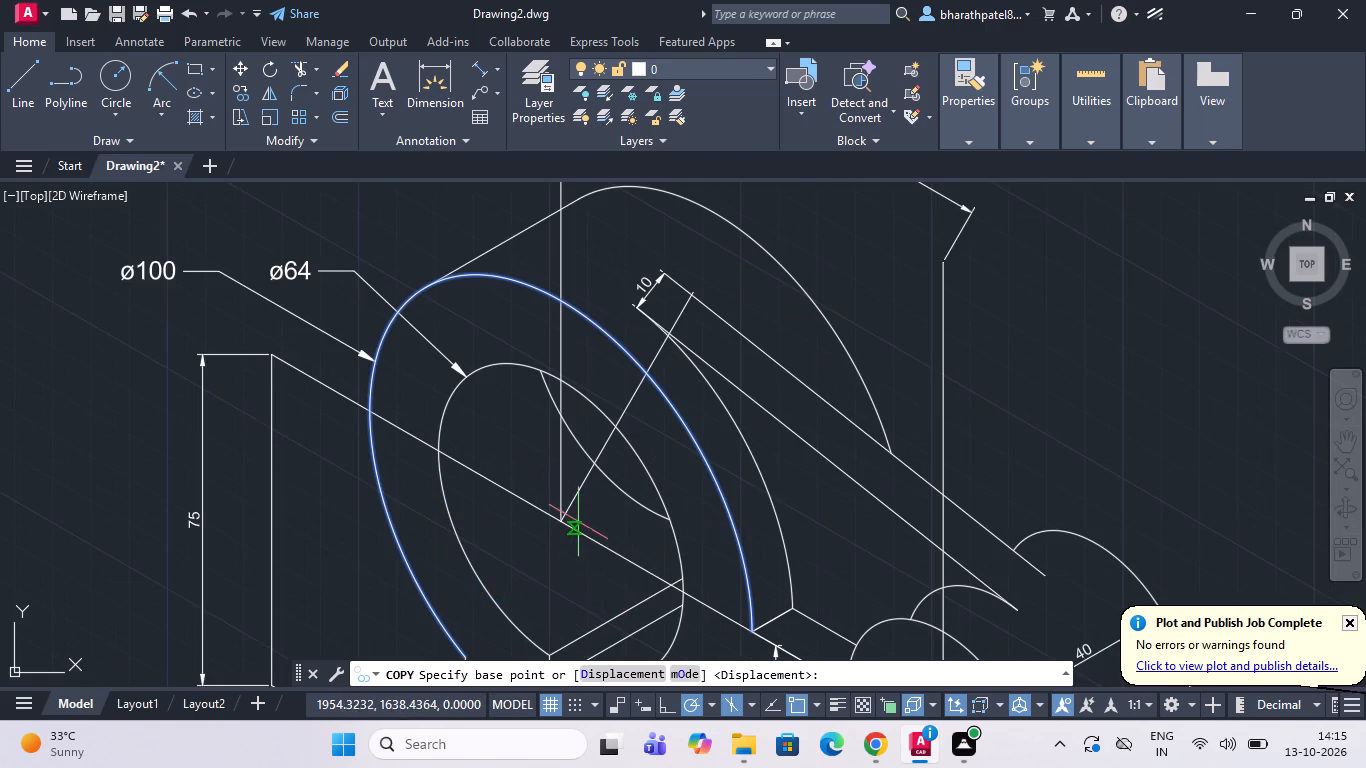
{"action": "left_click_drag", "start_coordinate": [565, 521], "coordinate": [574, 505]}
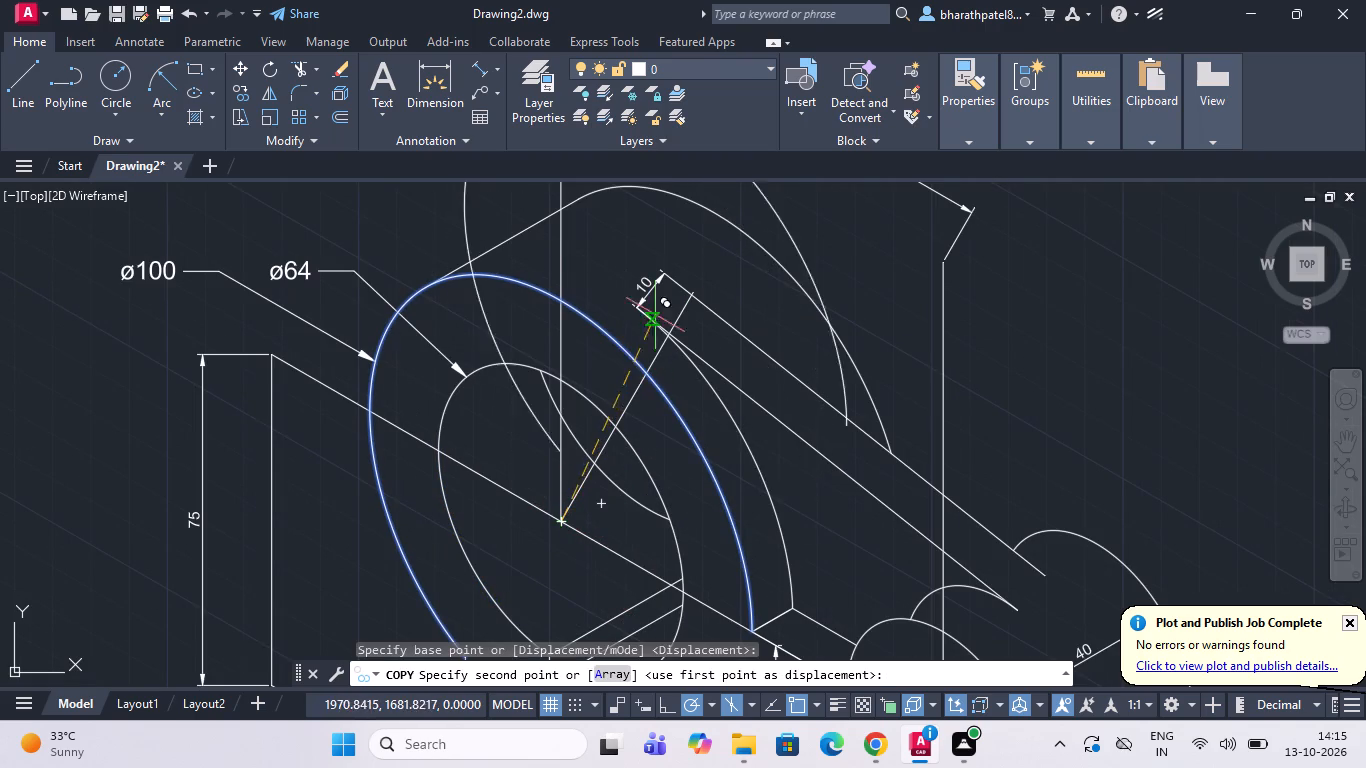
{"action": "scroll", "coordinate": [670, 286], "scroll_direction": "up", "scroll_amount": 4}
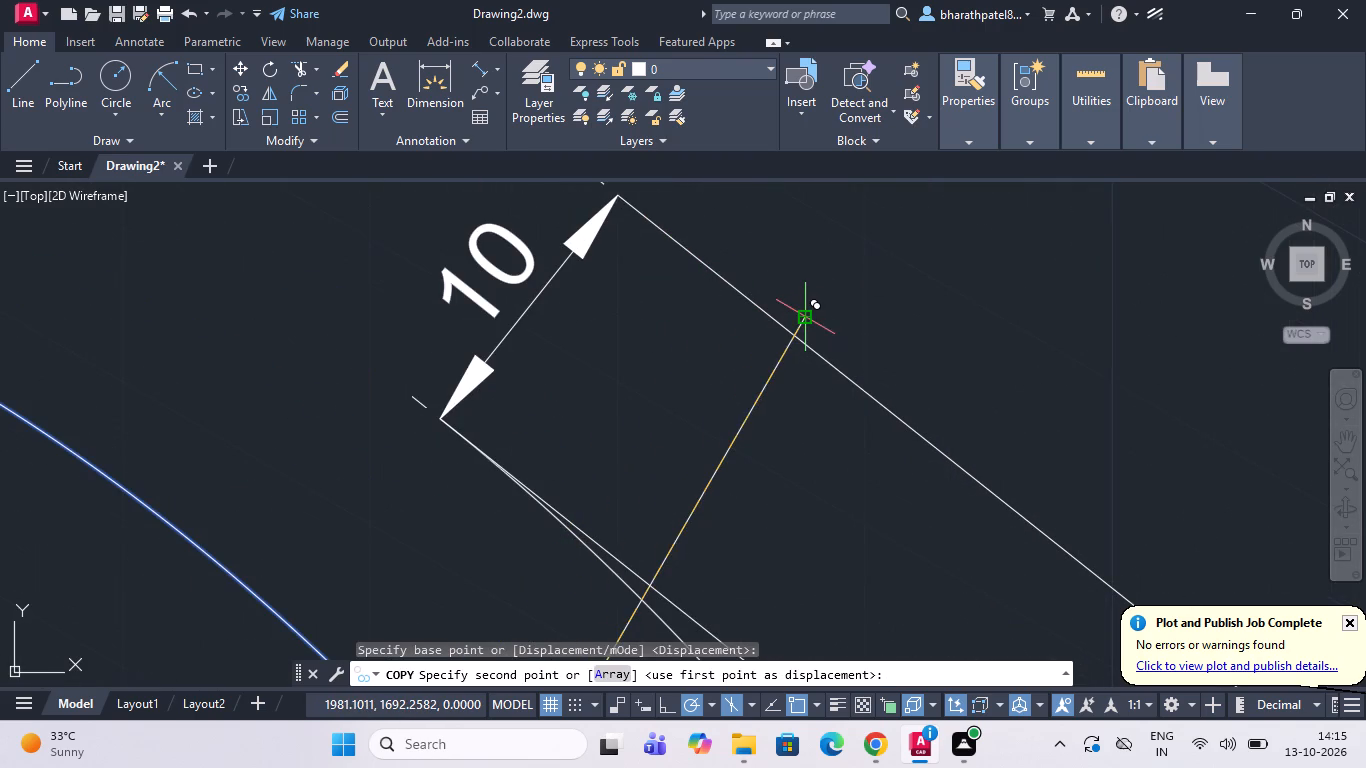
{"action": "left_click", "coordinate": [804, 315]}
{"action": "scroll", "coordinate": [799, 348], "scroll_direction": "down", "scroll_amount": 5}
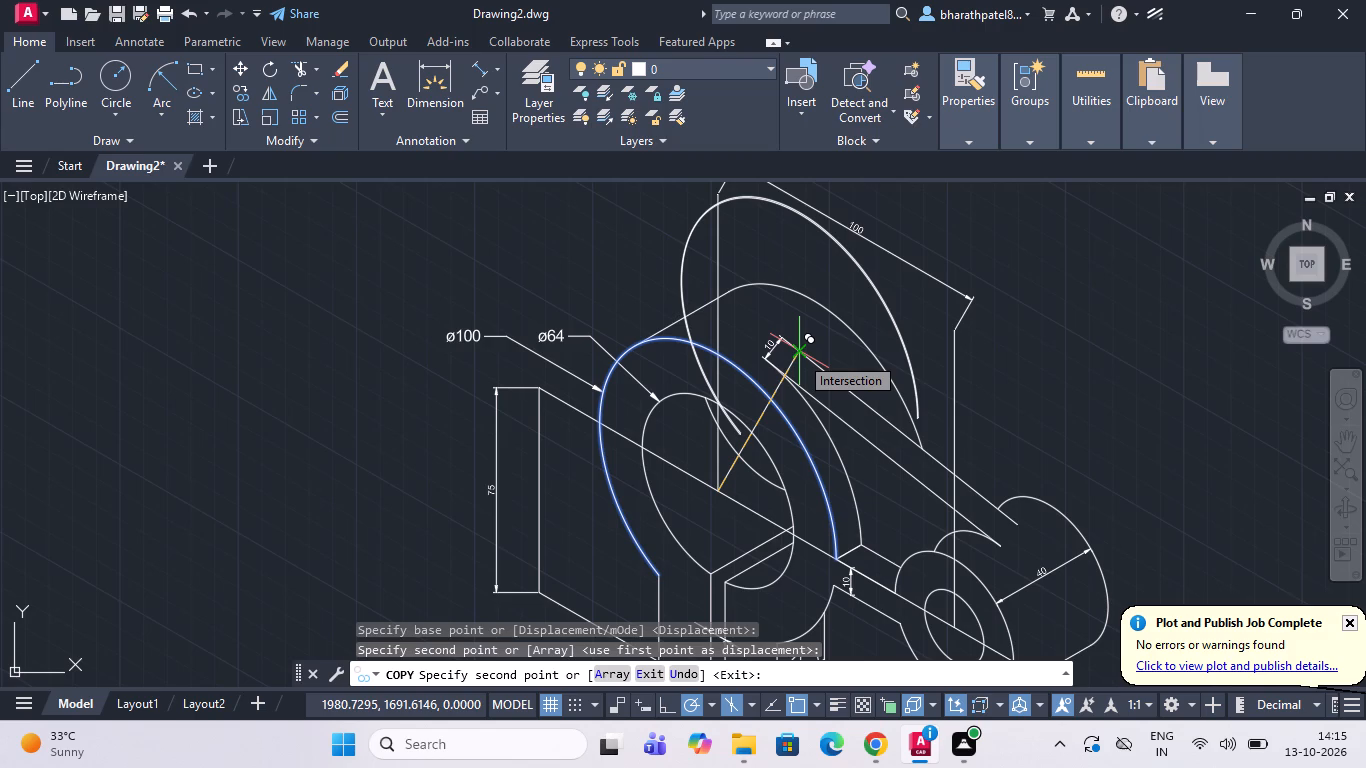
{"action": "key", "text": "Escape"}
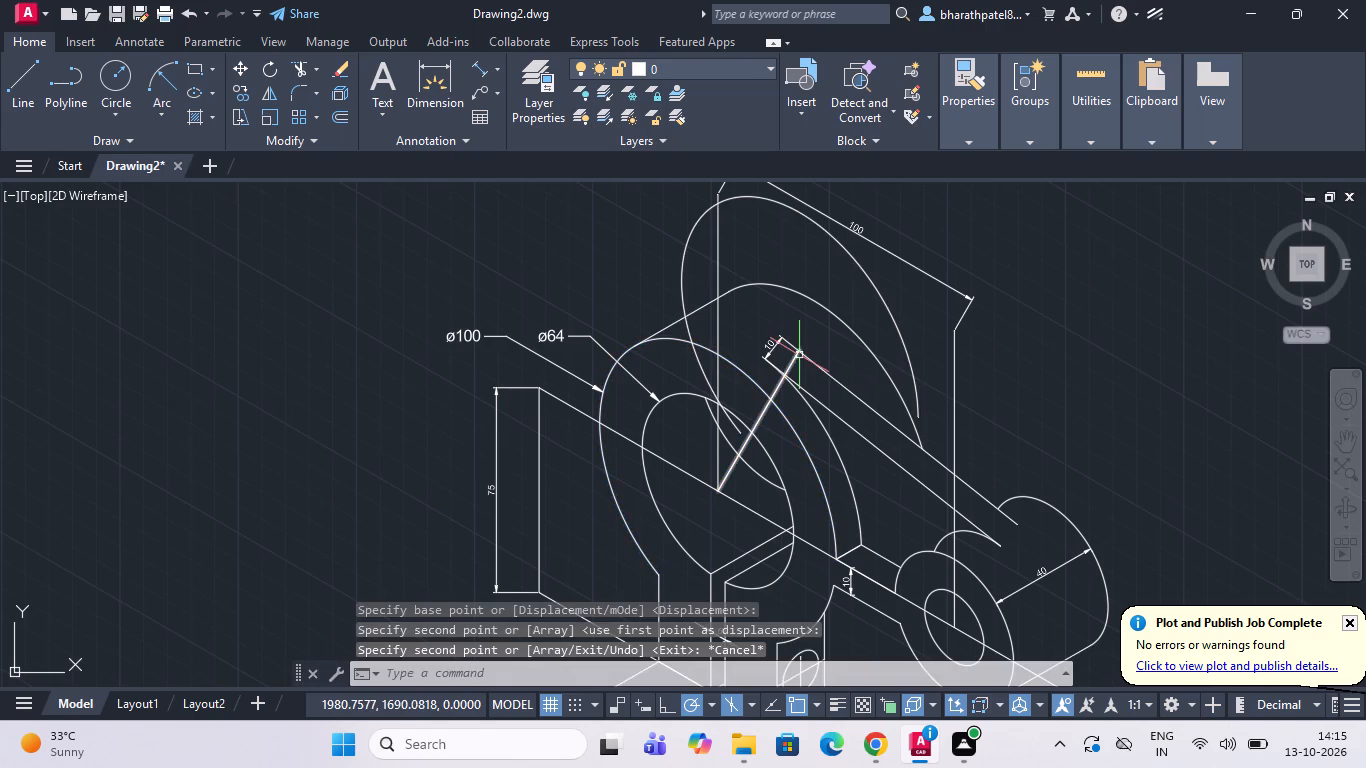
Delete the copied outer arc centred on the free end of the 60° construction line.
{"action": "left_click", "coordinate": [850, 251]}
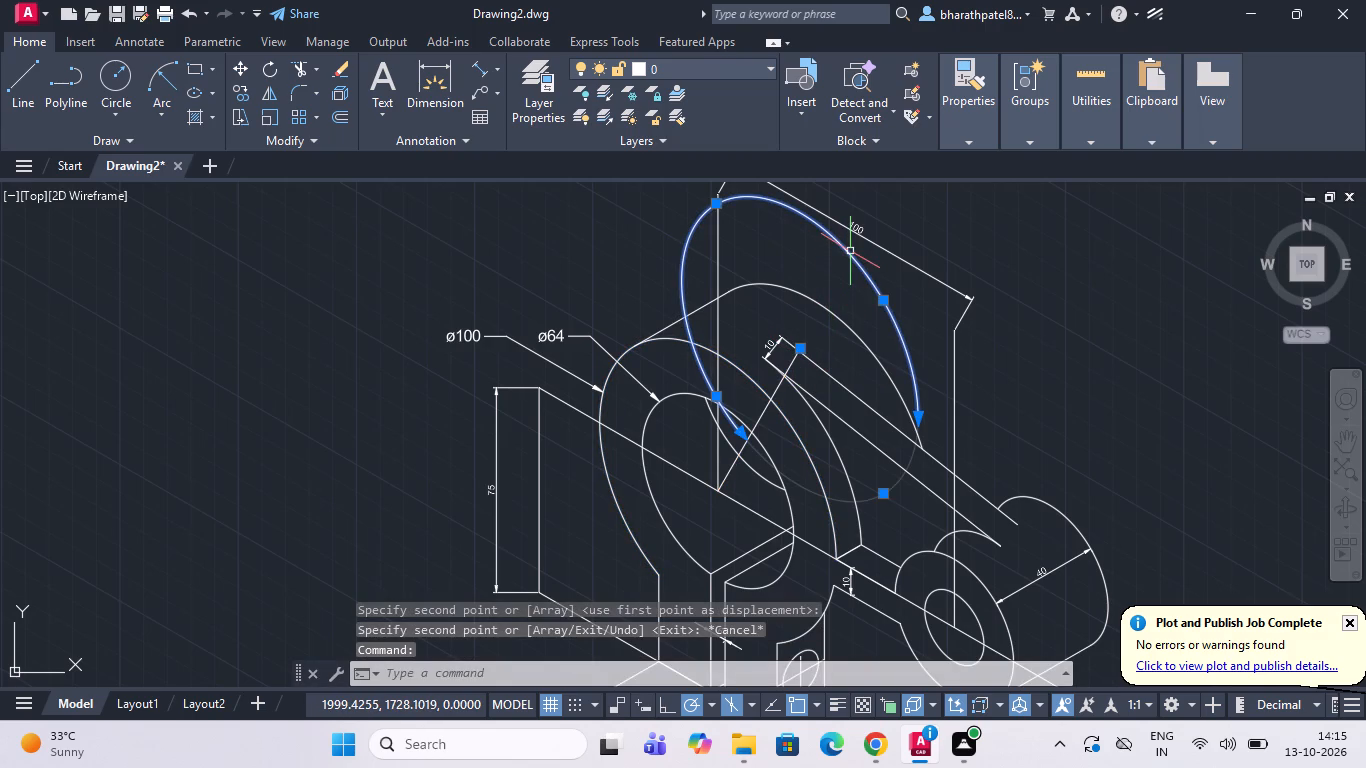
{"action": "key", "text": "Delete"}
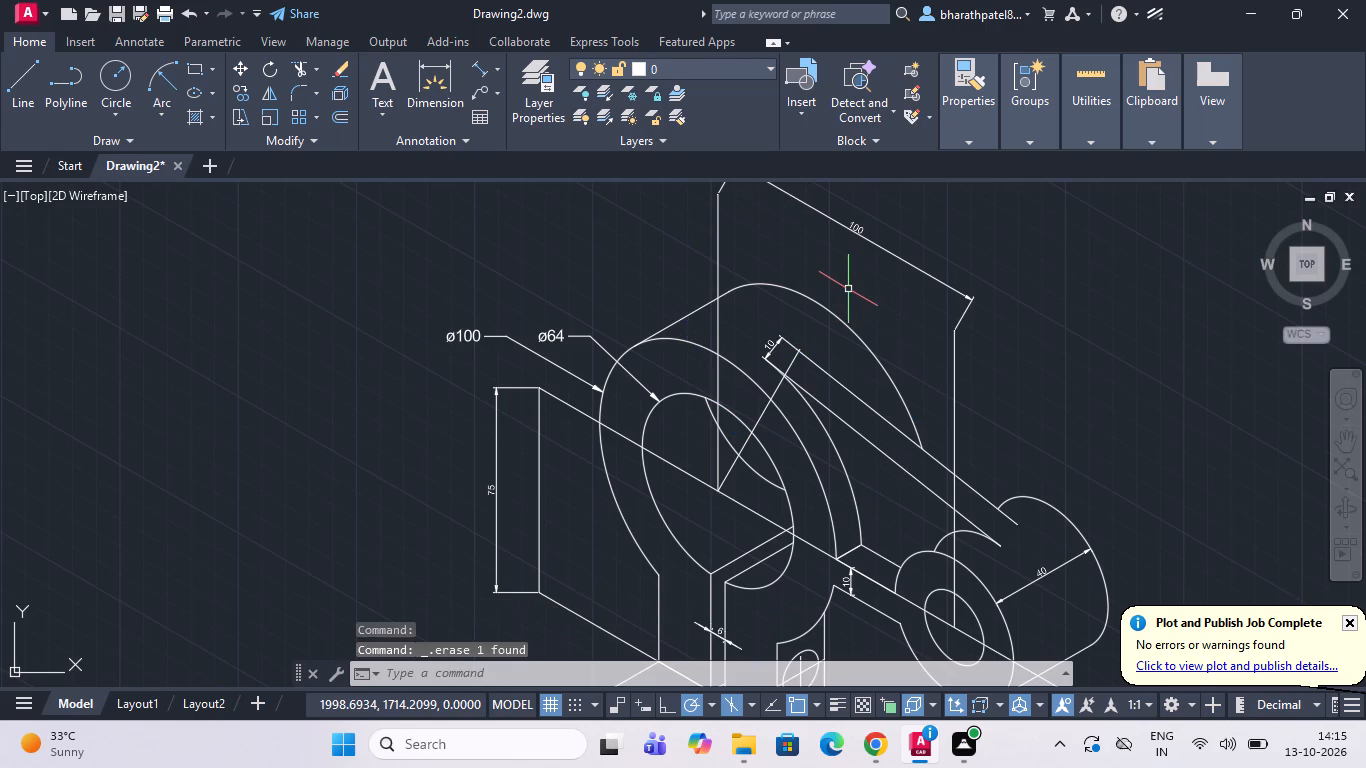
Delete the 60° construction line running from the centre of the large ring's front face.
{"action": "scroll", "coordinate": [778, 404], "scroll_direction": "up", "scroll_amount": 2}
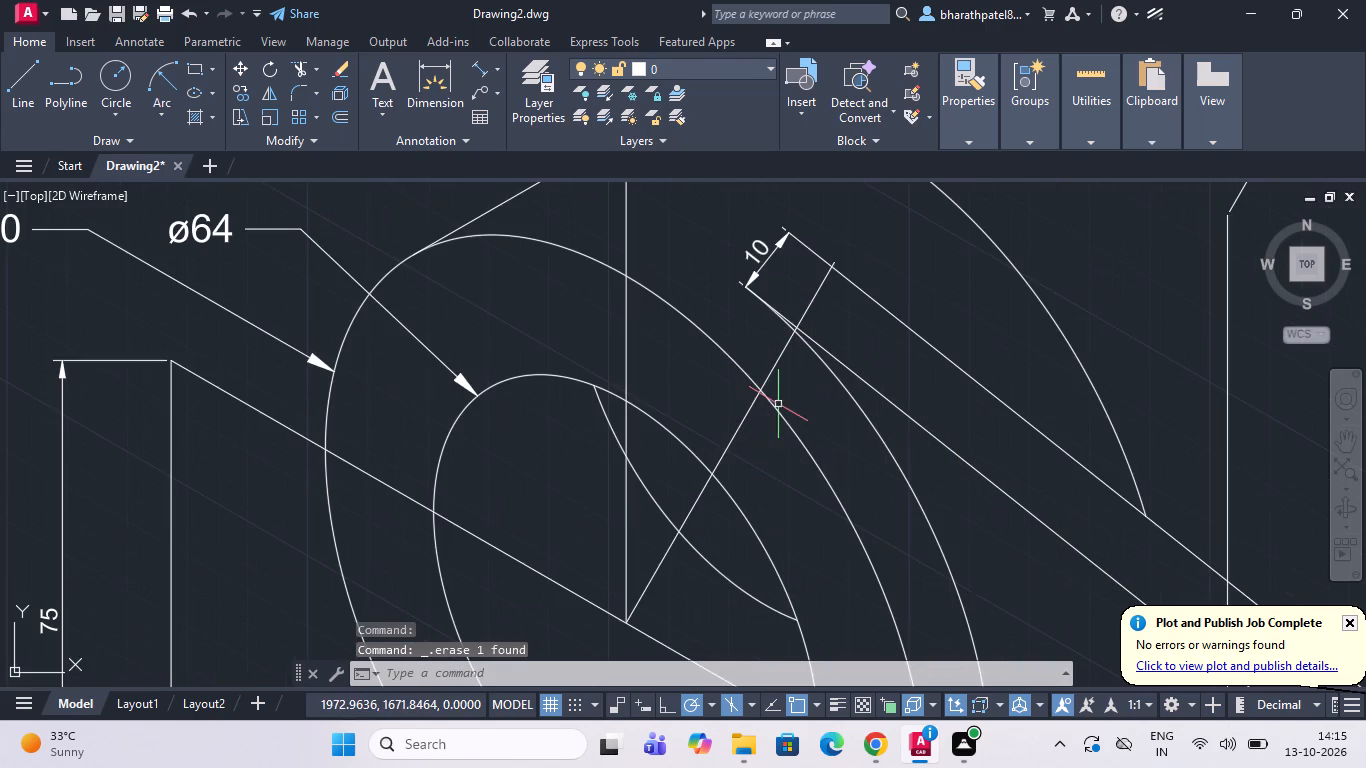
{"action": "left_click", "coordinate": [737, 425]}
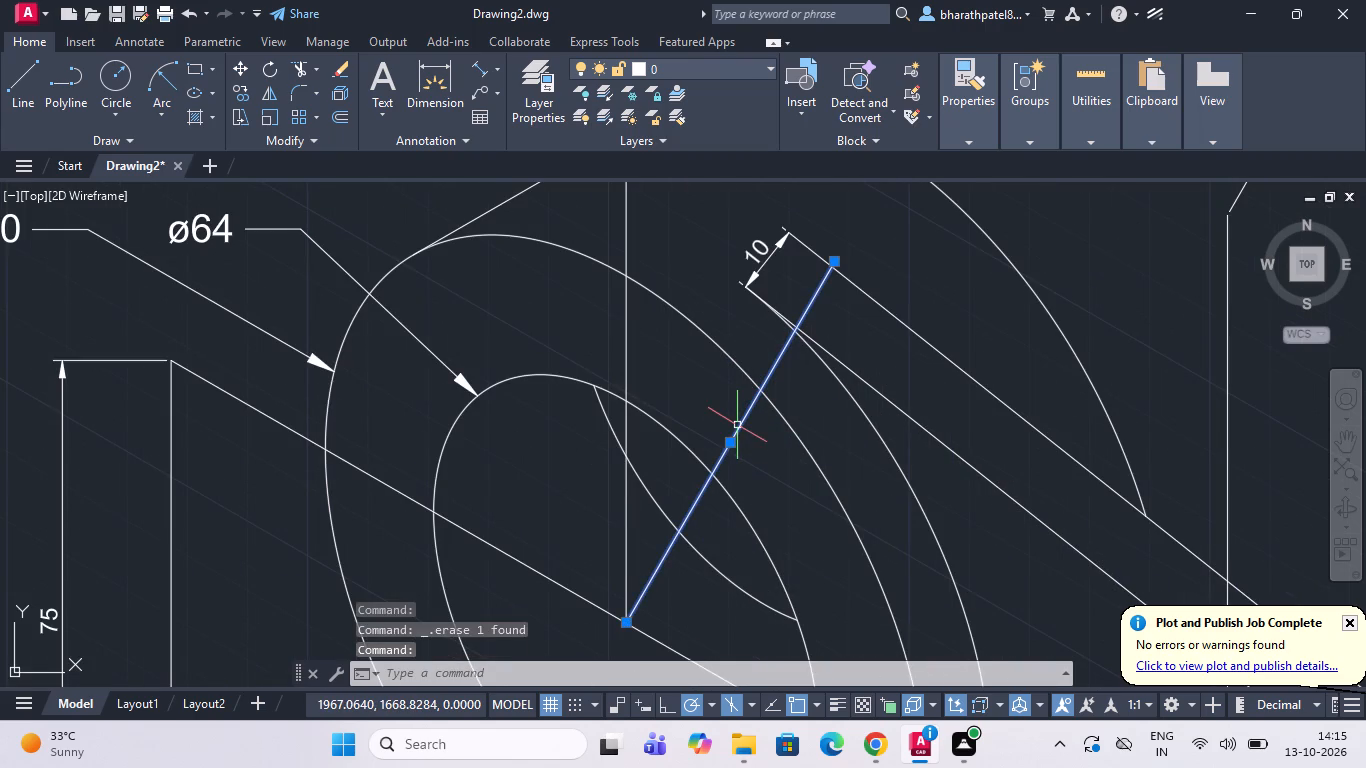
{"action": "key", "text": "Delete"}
Delete the 100 dimension spanning the centres of the large ring and the small boss.
{"action": "scroll", "coordinate": [750, 439], "scroll_direction": "down", "scroll_amount": 3}
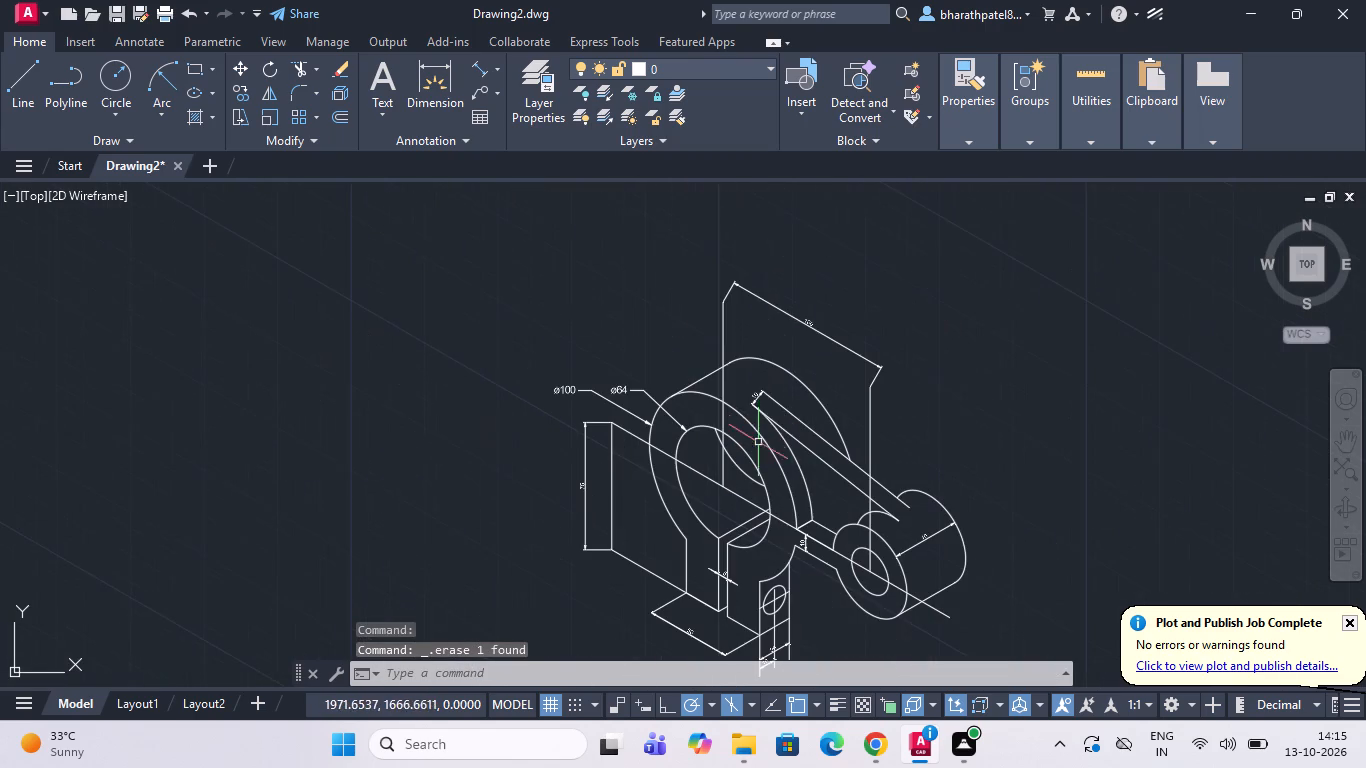
{"action": "left_click", "coordinate": [768, 300]}
{"action": "key", "text": "Delete"}
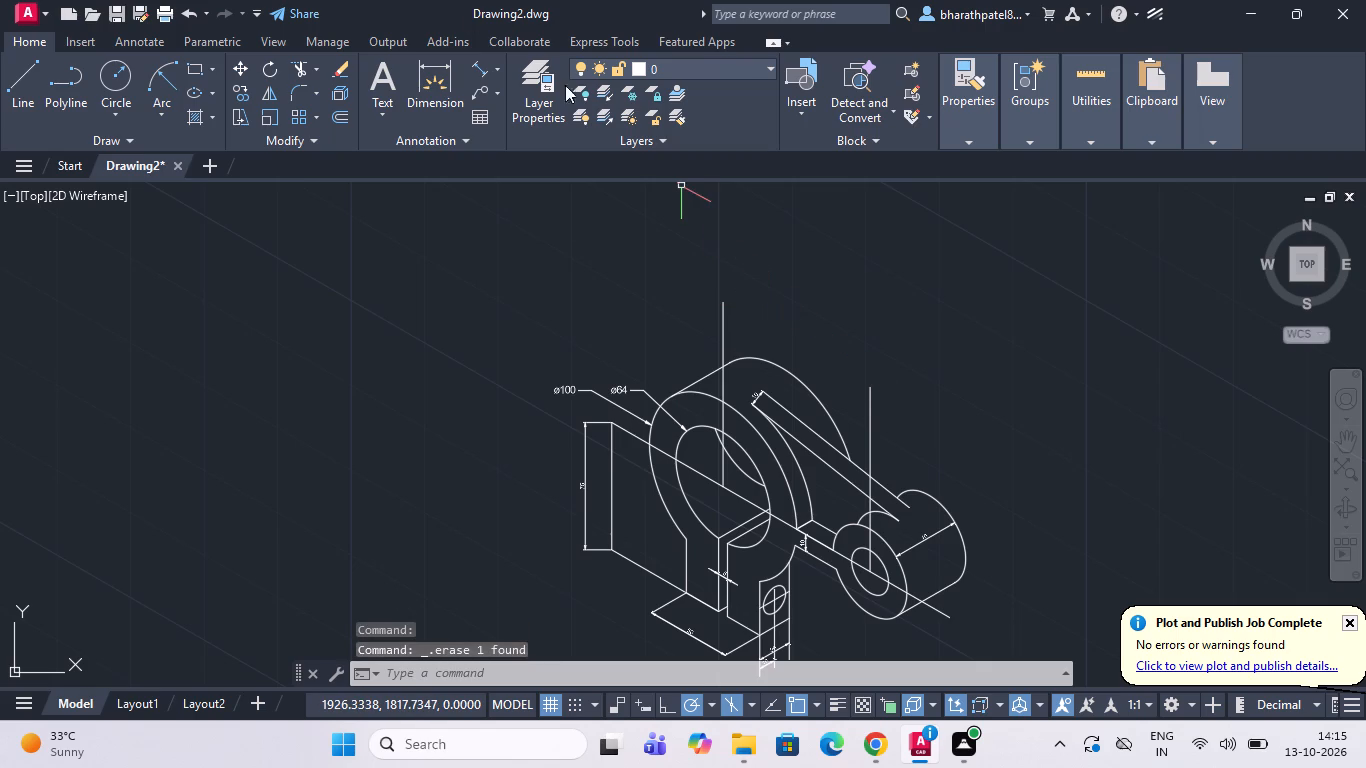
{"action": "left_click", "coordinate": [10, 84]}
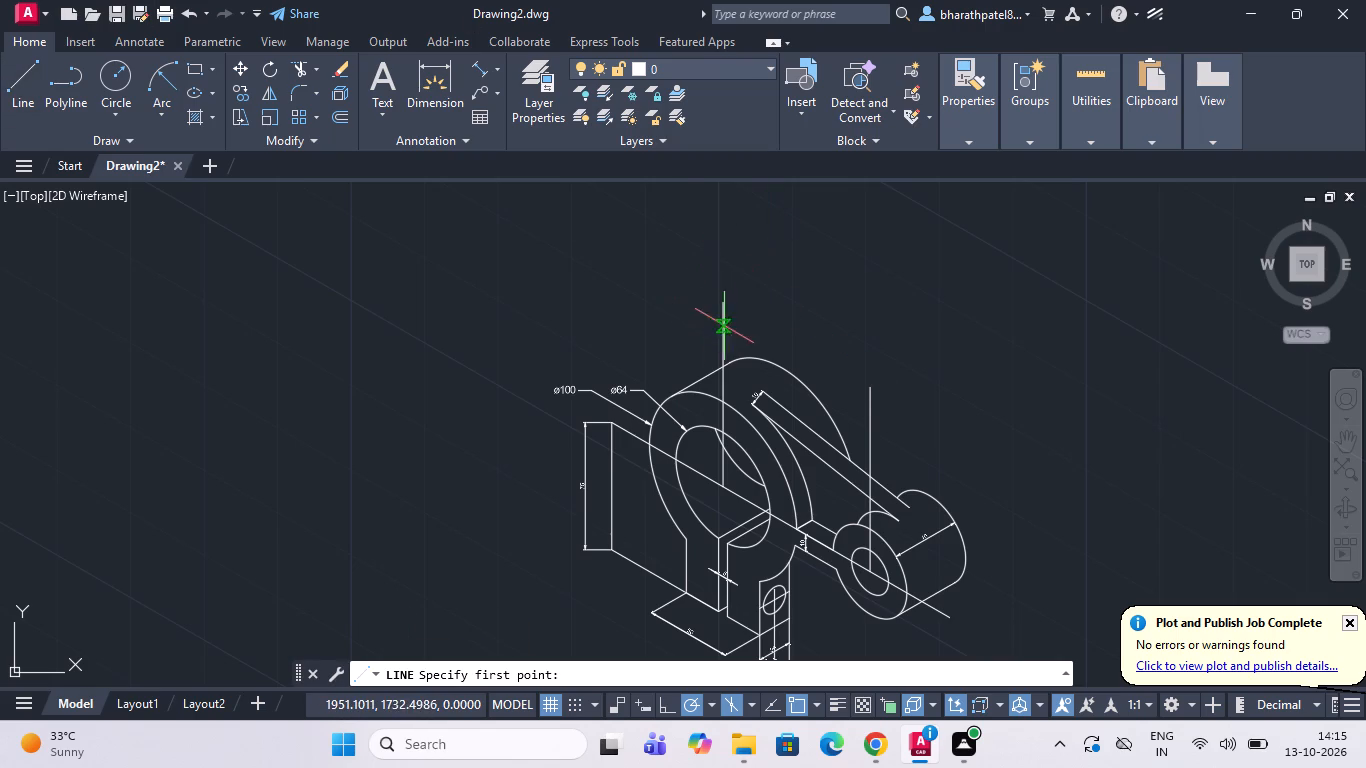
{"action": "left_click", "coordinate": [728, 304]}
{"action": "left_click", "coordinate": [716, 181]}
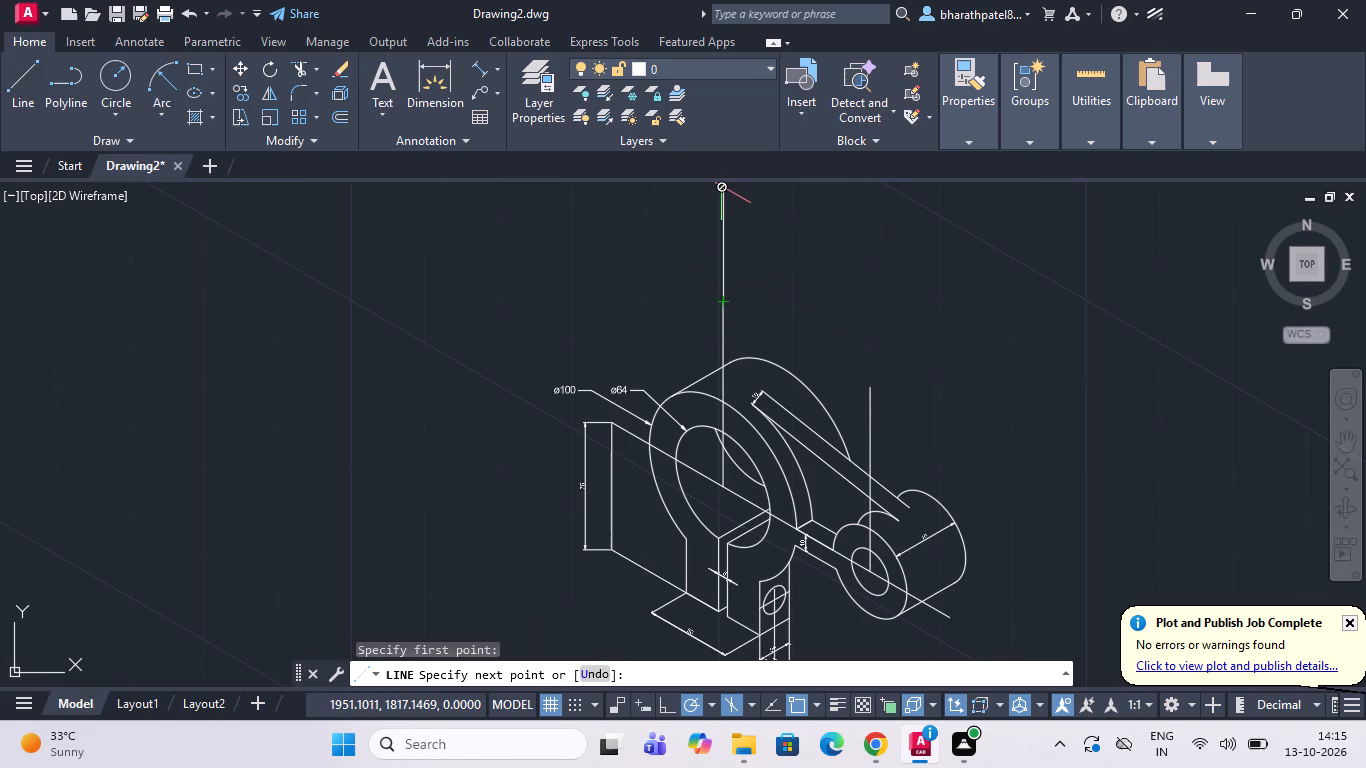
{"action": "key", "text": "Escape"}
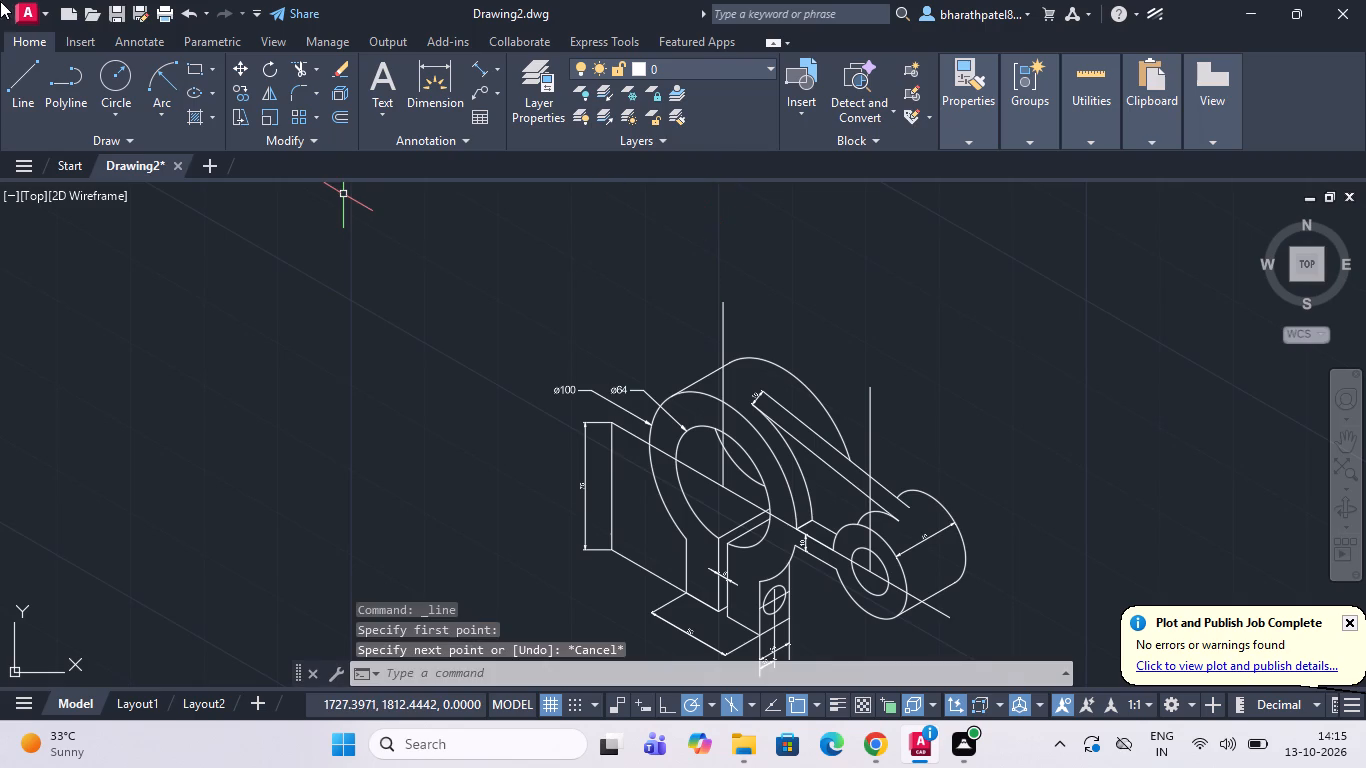
Draw a vertical line extending the large ring's vertical centre line upward from its top endpoint.
{"action": "left_click", "coordinate": [19, 69]}
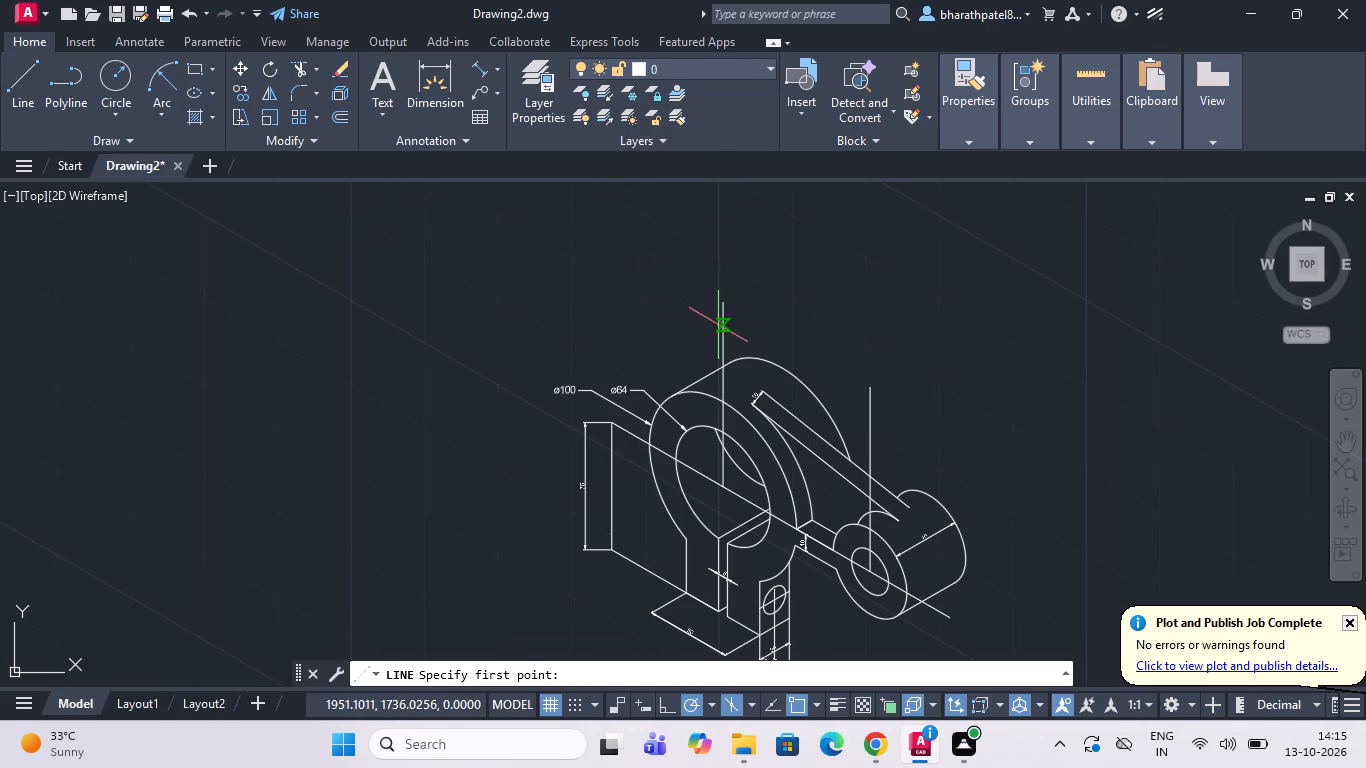
{"action": "left_click", "coordinate": [721, 308]}
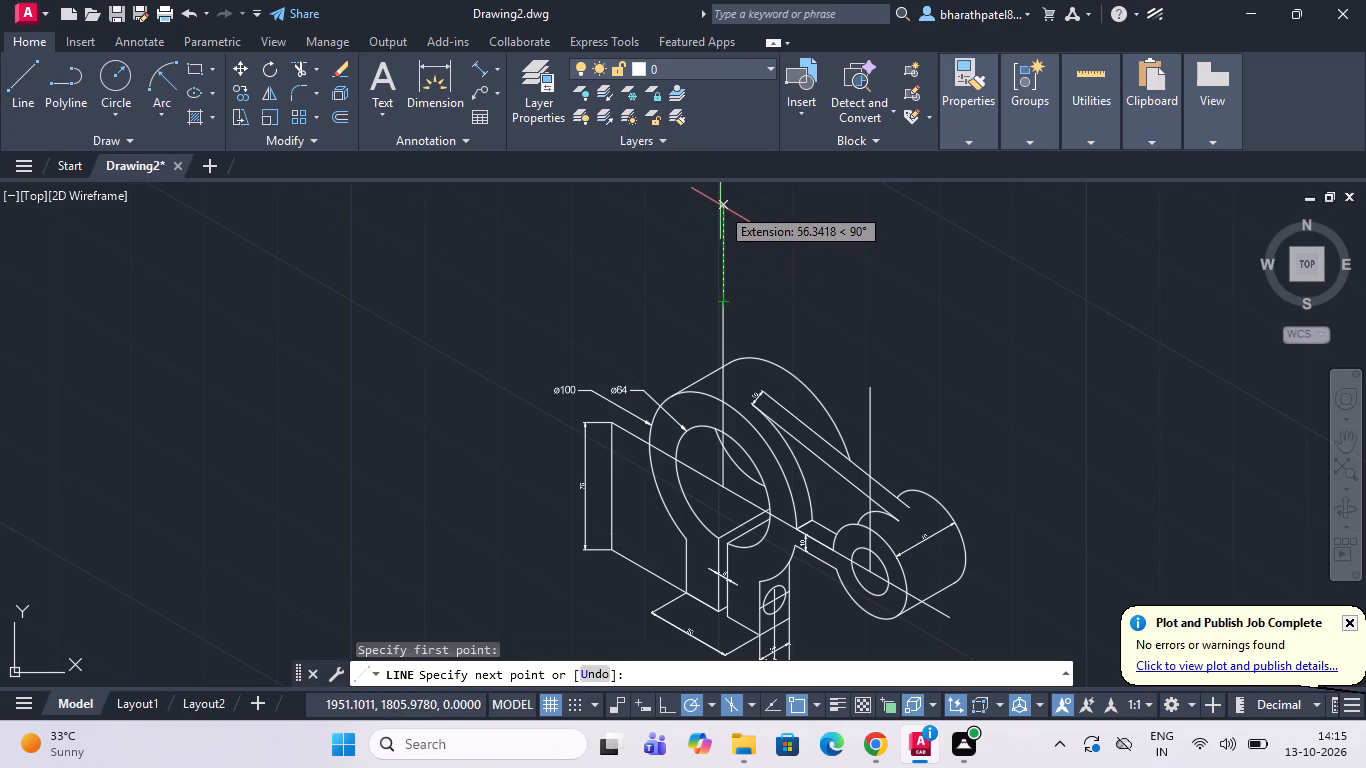
{"action": "left_click", "coordinate": [720, 198]}
{"action": "key", "text": "Escape"}
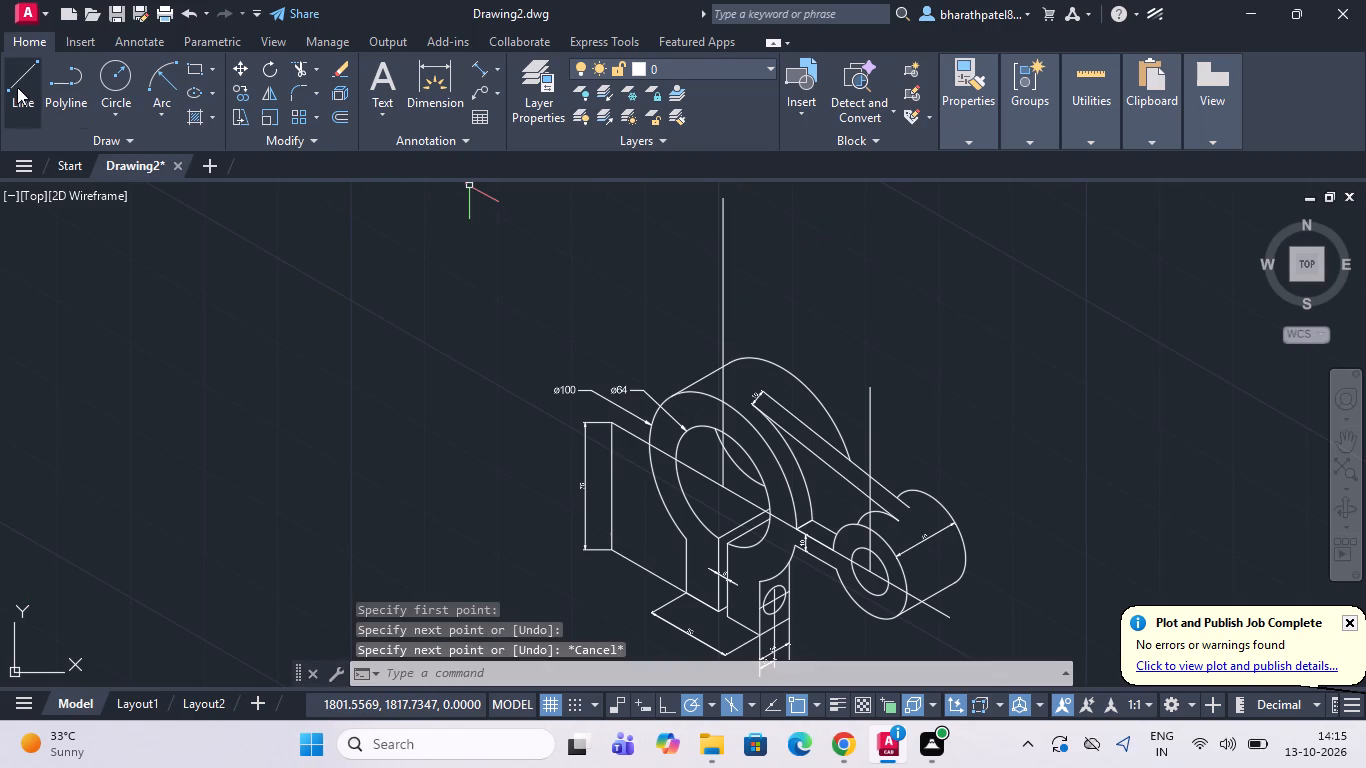
Draw a vertical line about 105 long extending the small boss's vertical centre line upward from its top endpoint.
{"action": "left_click", "coordinate": [15, 84]}
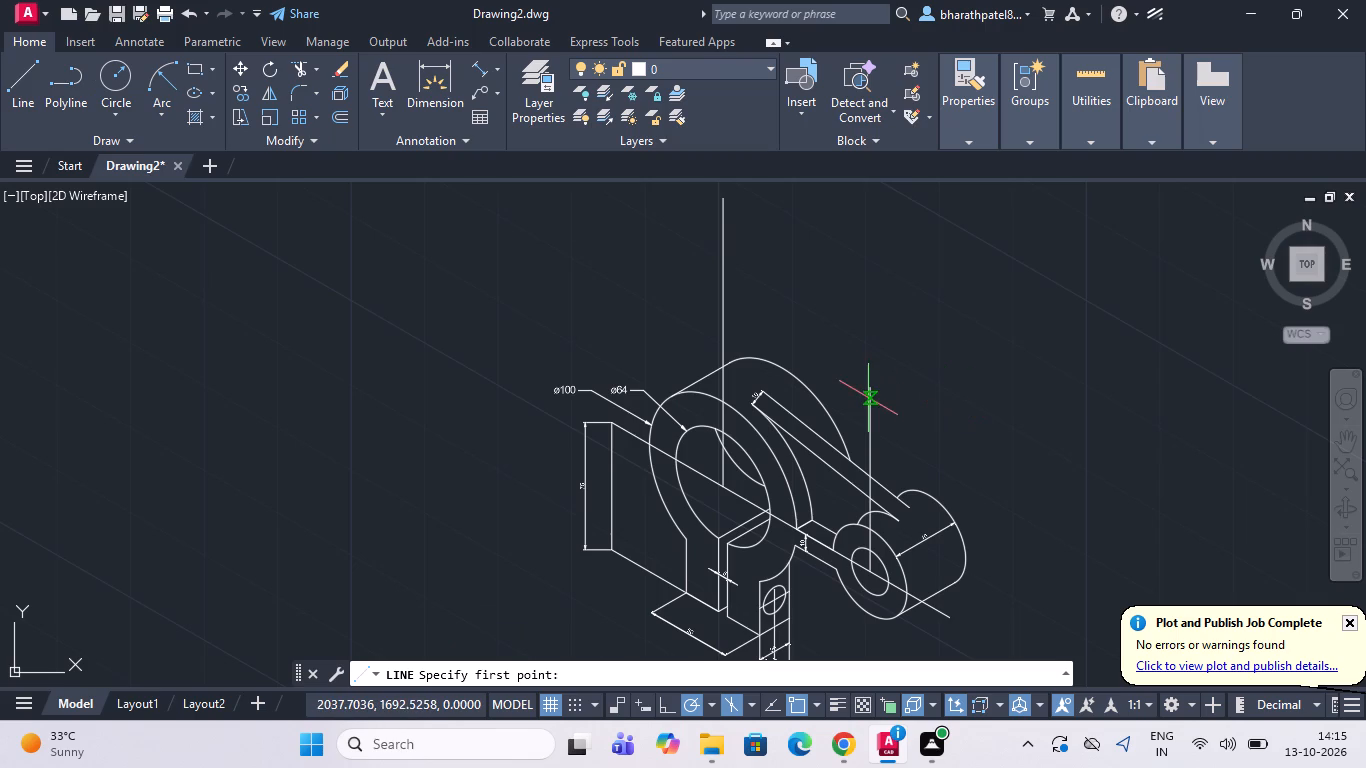
{"action": "left_click", "coordinate": [871, 384]}
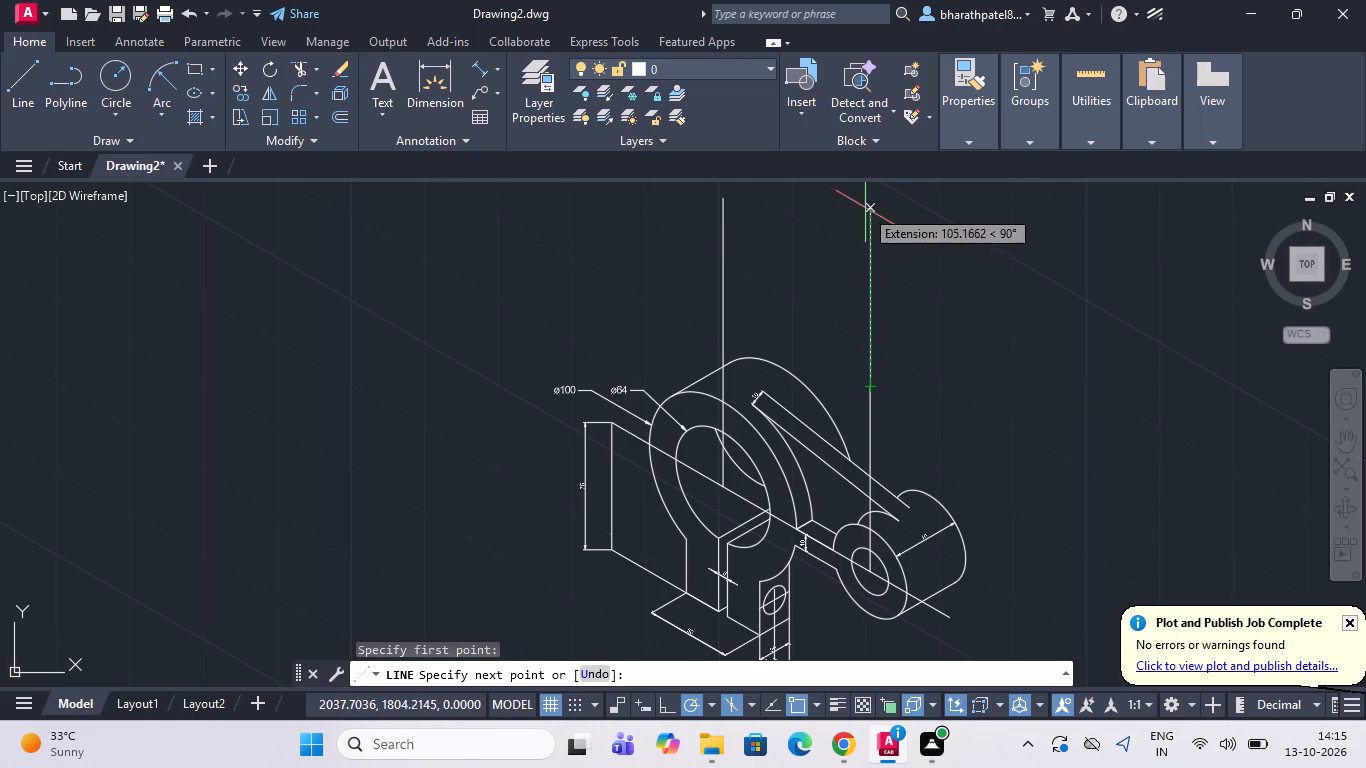
{"action": "left_click", "coordinate": [869, 210]}
{"action": "key", "text": "Escape"}
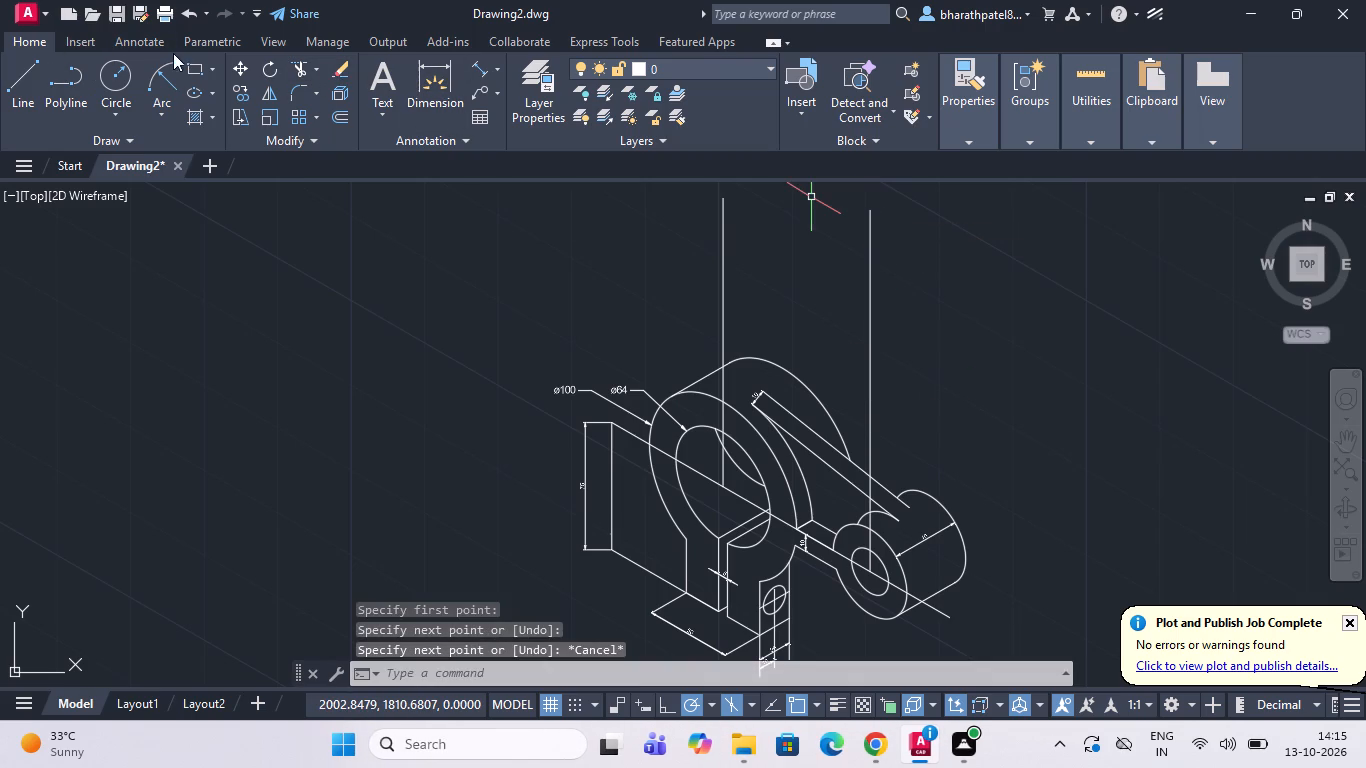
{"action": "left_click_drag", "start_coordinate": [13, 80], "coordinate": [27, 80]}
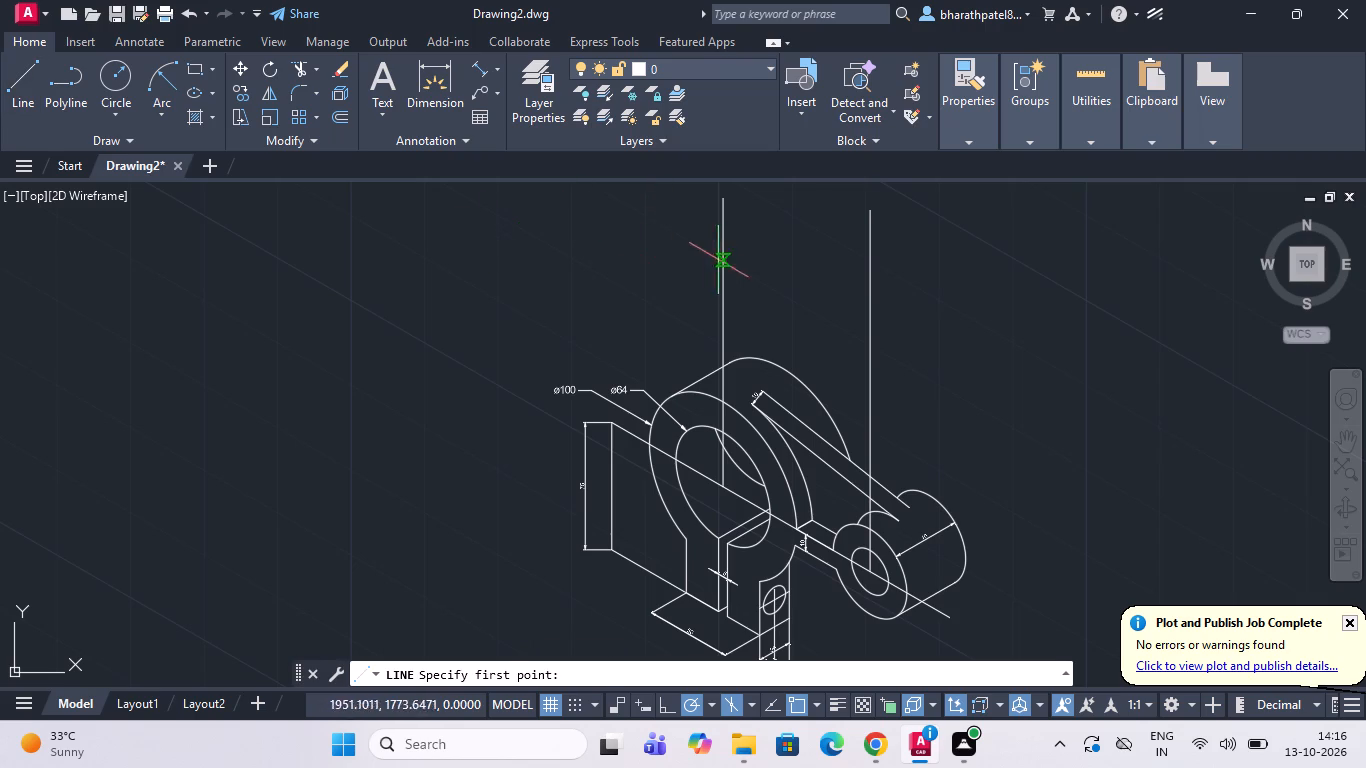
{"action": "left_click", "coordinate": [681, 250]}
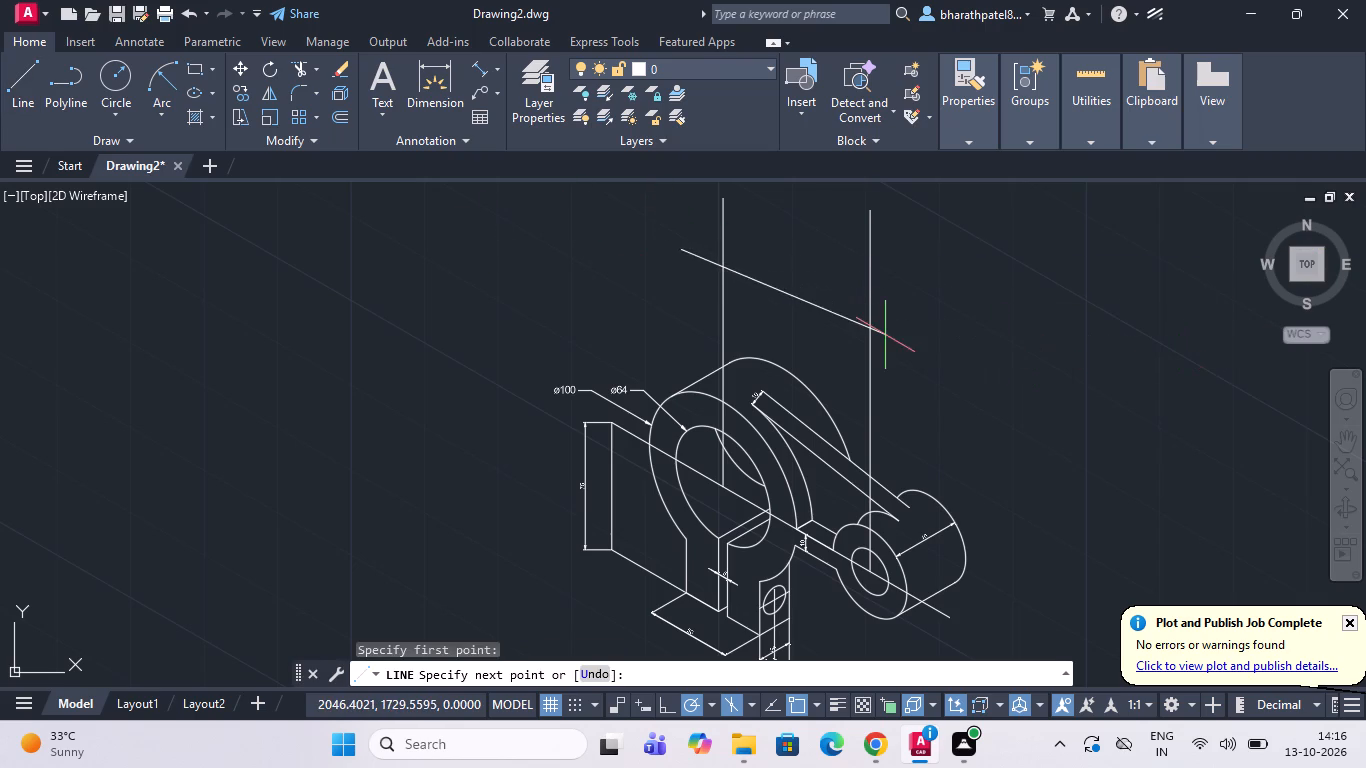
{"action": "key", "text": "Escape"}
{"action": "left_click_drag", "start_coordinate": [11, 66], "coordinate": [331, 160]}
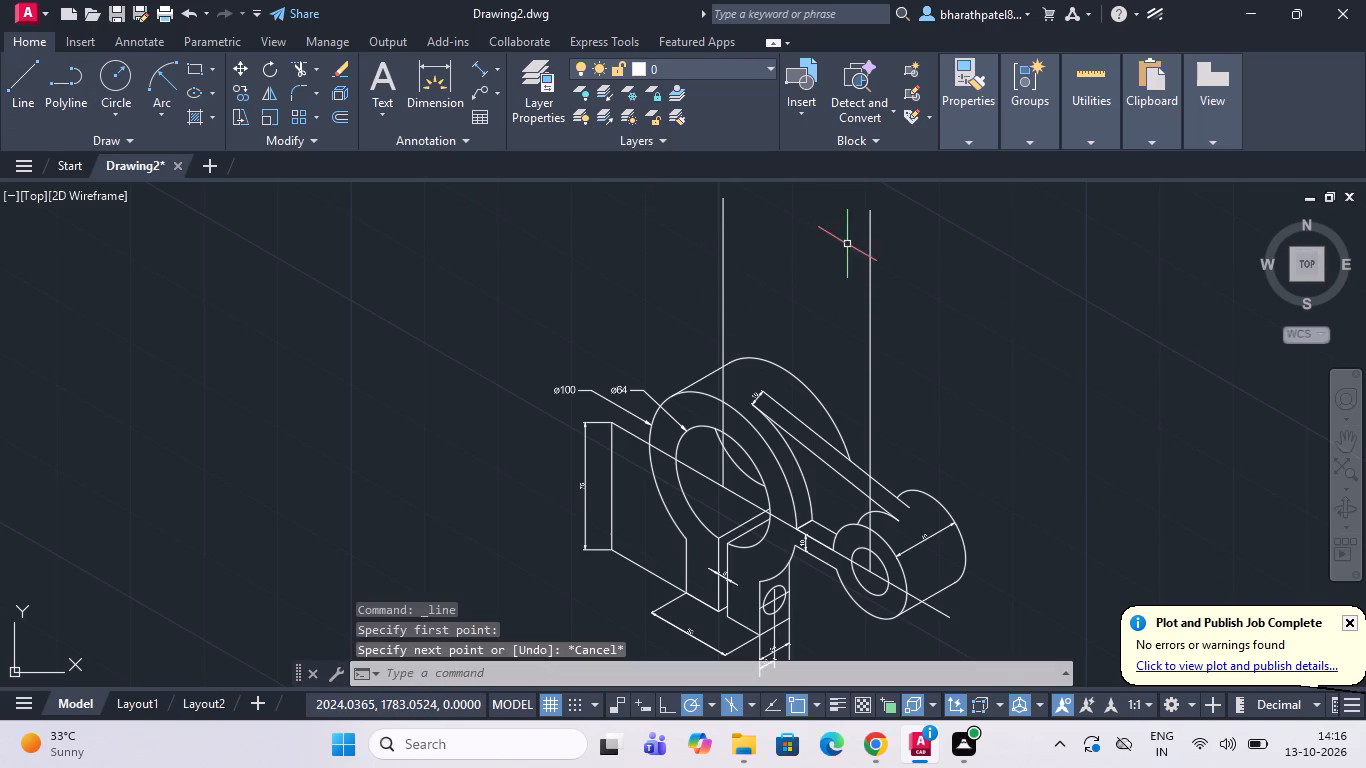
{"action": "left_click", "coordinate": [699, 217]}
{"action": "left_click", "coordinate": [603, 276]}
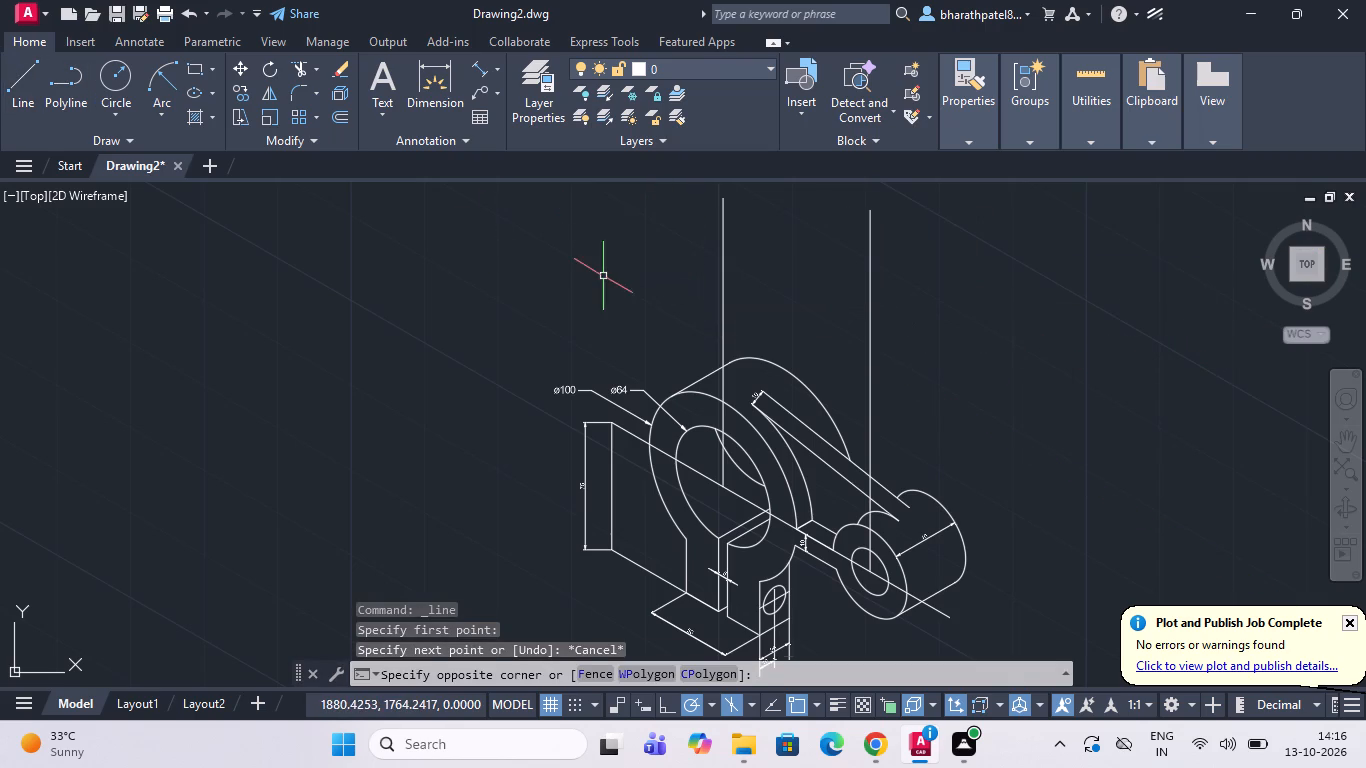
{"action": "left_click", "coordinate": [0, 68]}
Draw a sloping isometric guide line above the part, crossing both vertical extension lines of the large ring and small boss.
{"action": "left_click", "coordinate": [19, 80]}
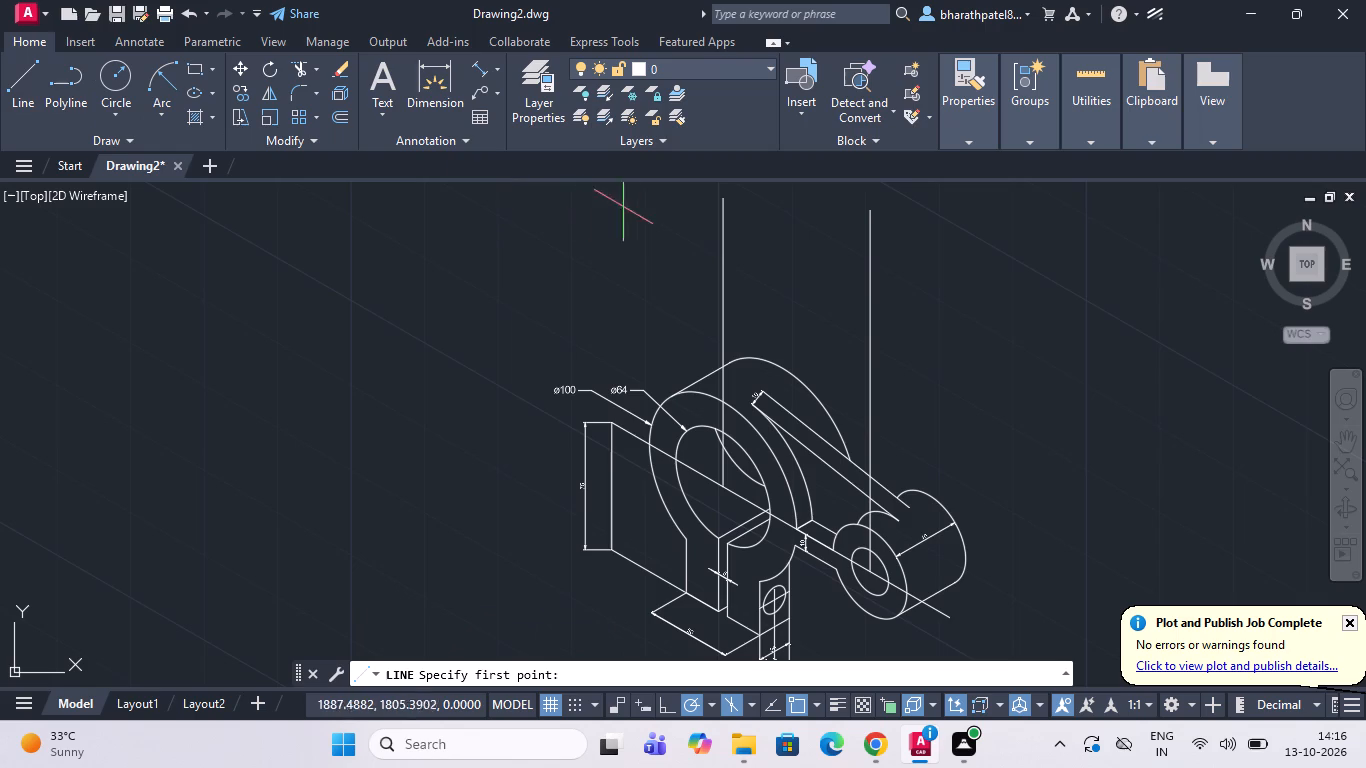
{"action": "left_click_drag", "start_coordinate": [669, 210], "coordinate": [678, 212]}
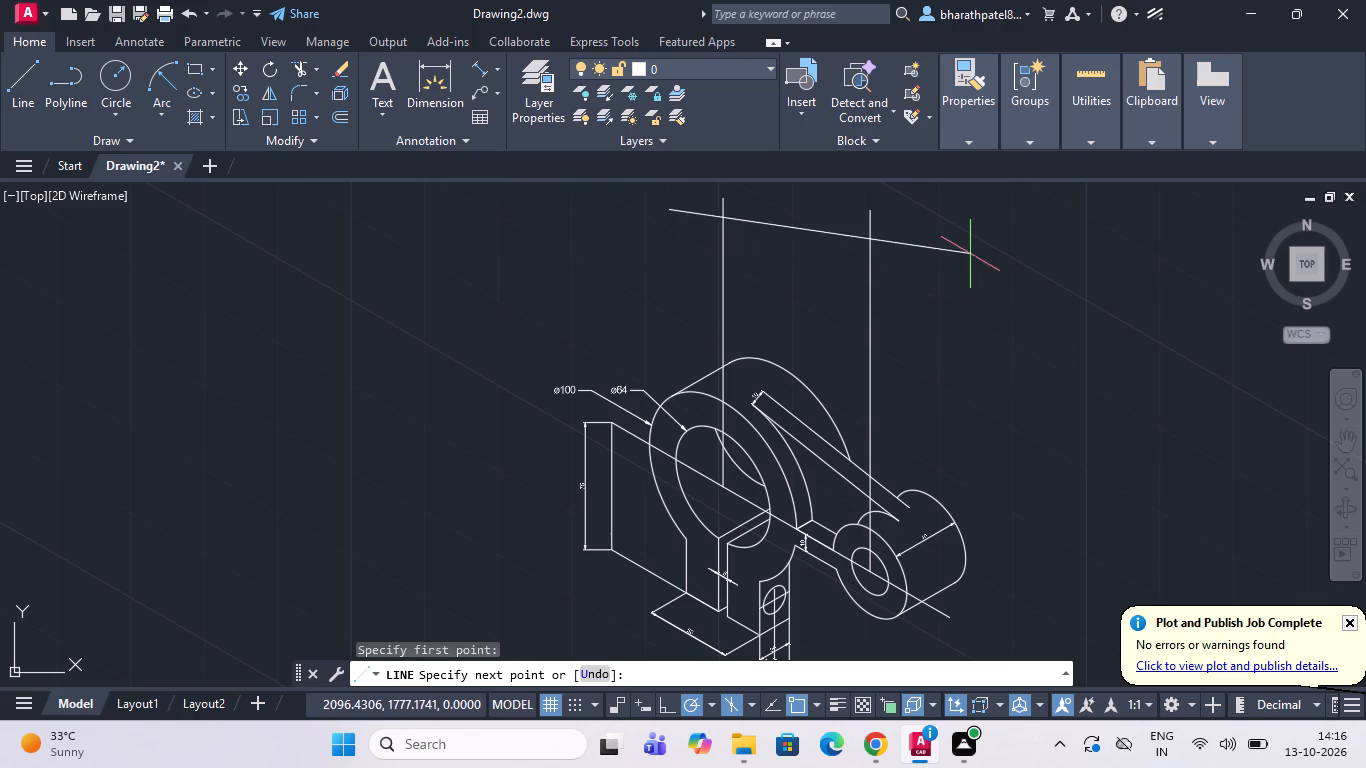
{"action": "left_click", "coordinate": [975, 380]}
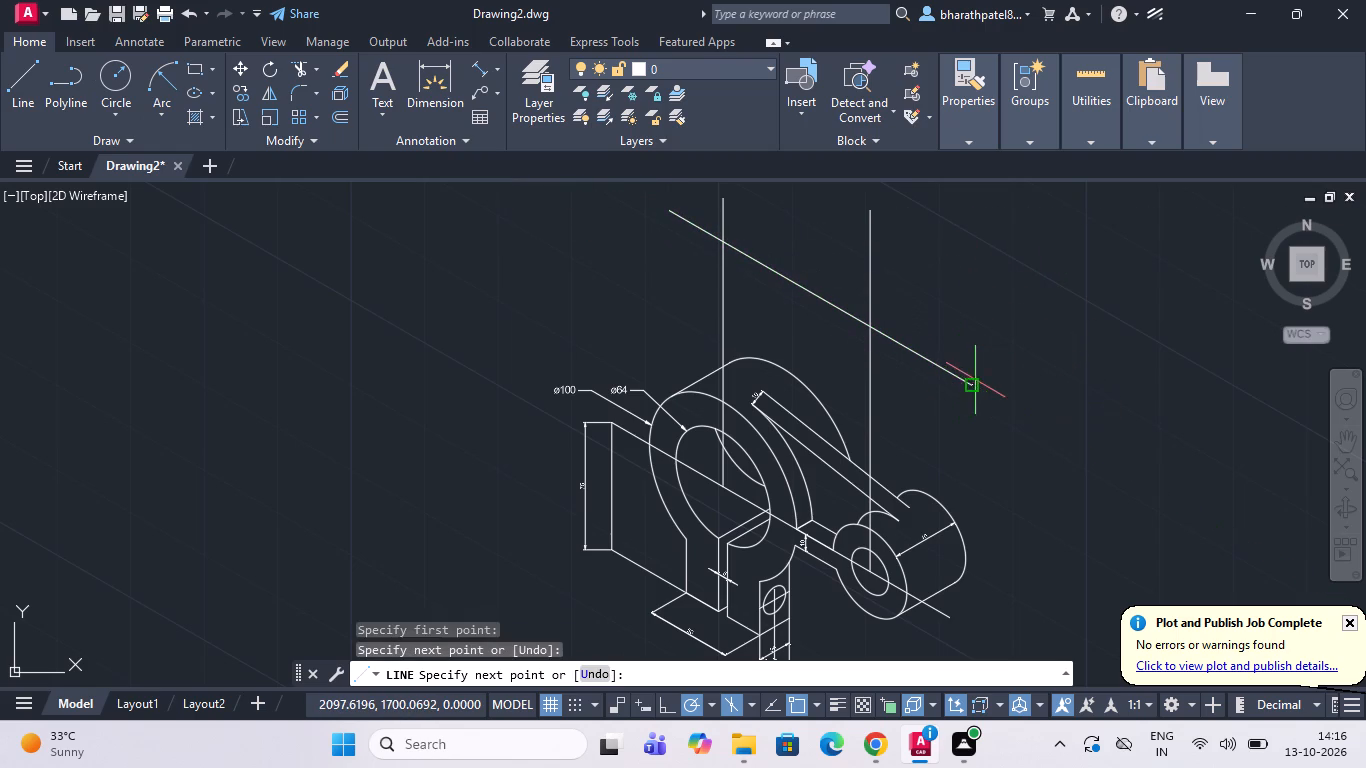
{"action": "key", "text": "Escape"}
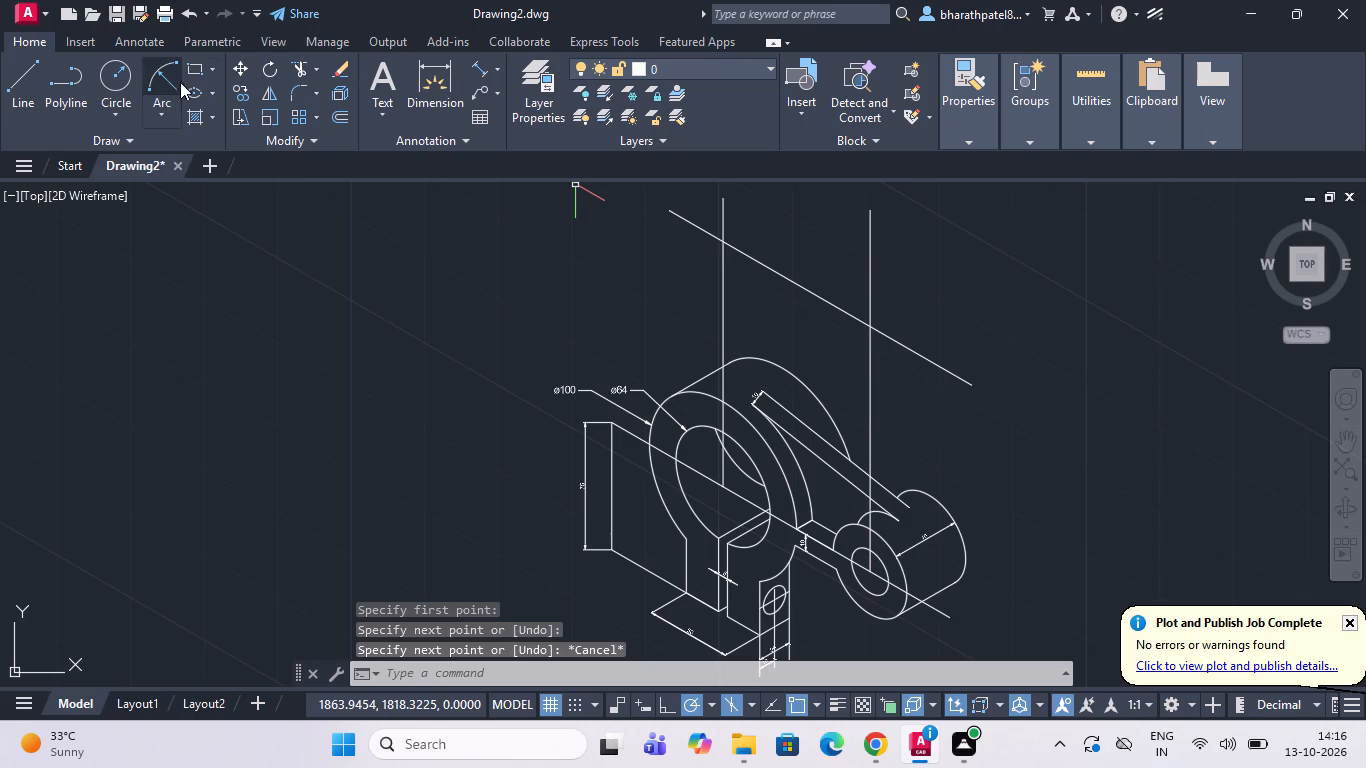
Add a 100 aligned dimension between the guide line's intersections with the two extension lines, placing its dimension line along the guide line.
{"action": "left_click", "coordinate": [482, 73]}
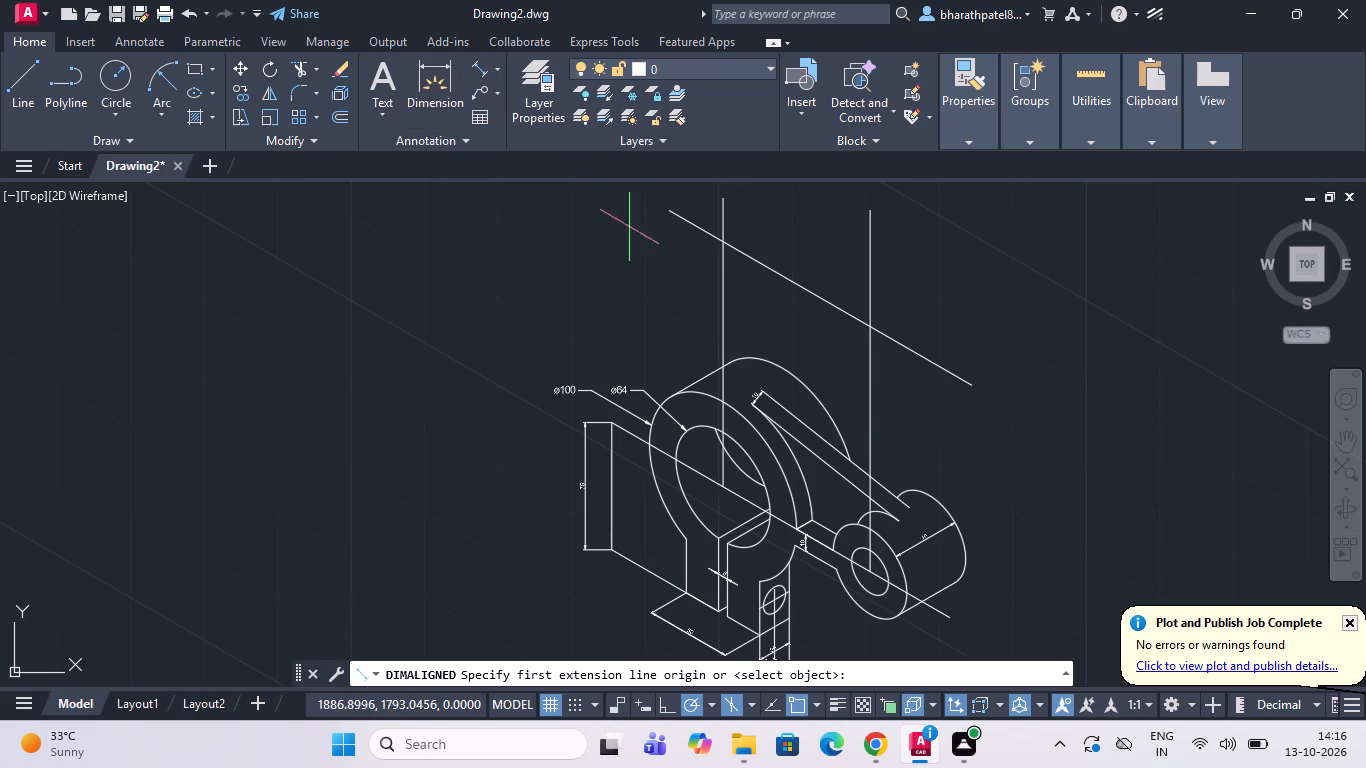
{"action": "scroll", "coordinate": [736, 252], "scroll_direction": "up", "scroll_amount": 2}
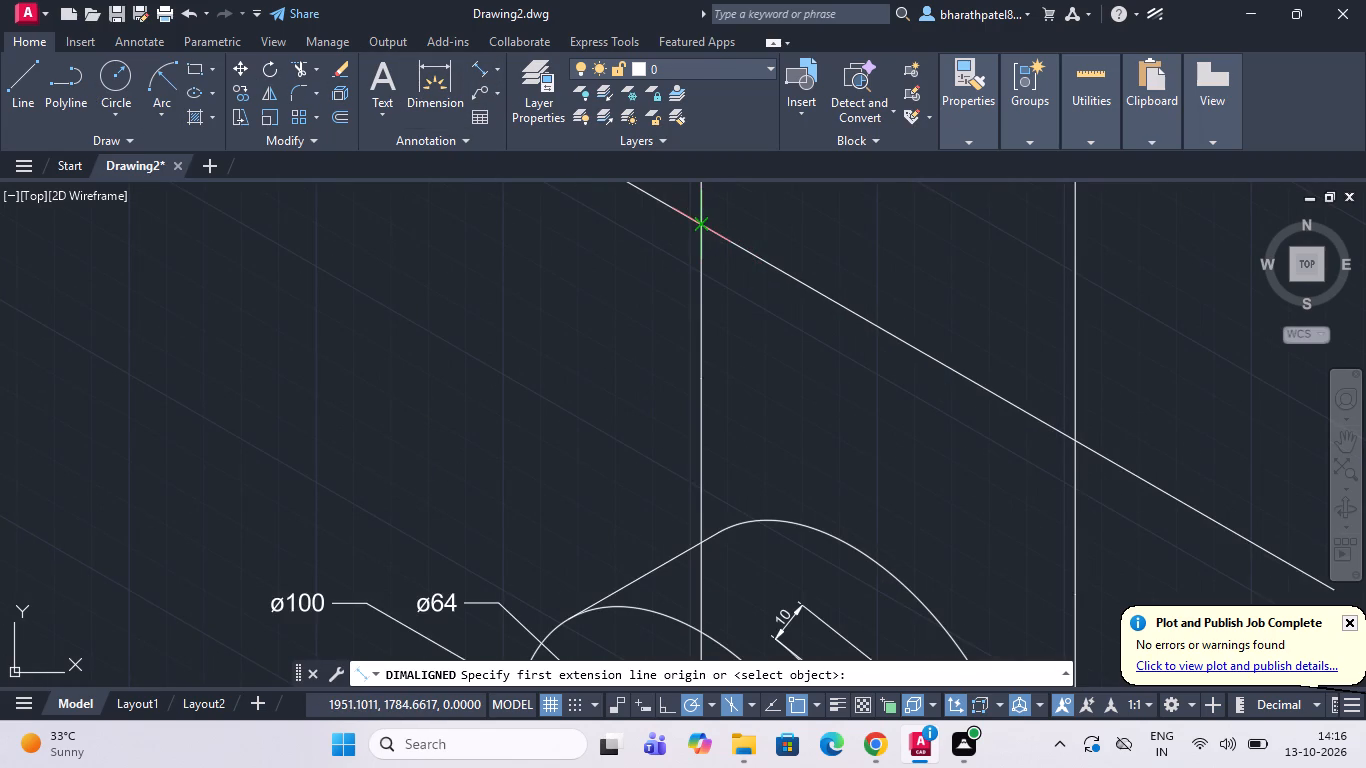
{"action": "left_click", "coordinate": [698, 225]}
{"action": "scroll", "coordinate": [698, 225], "scroll_direction": "down", "scroll_amount": 3}
{"action": "scroll", "coordinate": [779, 278], "scroll_direction": "up", "scroll_amount": 3}
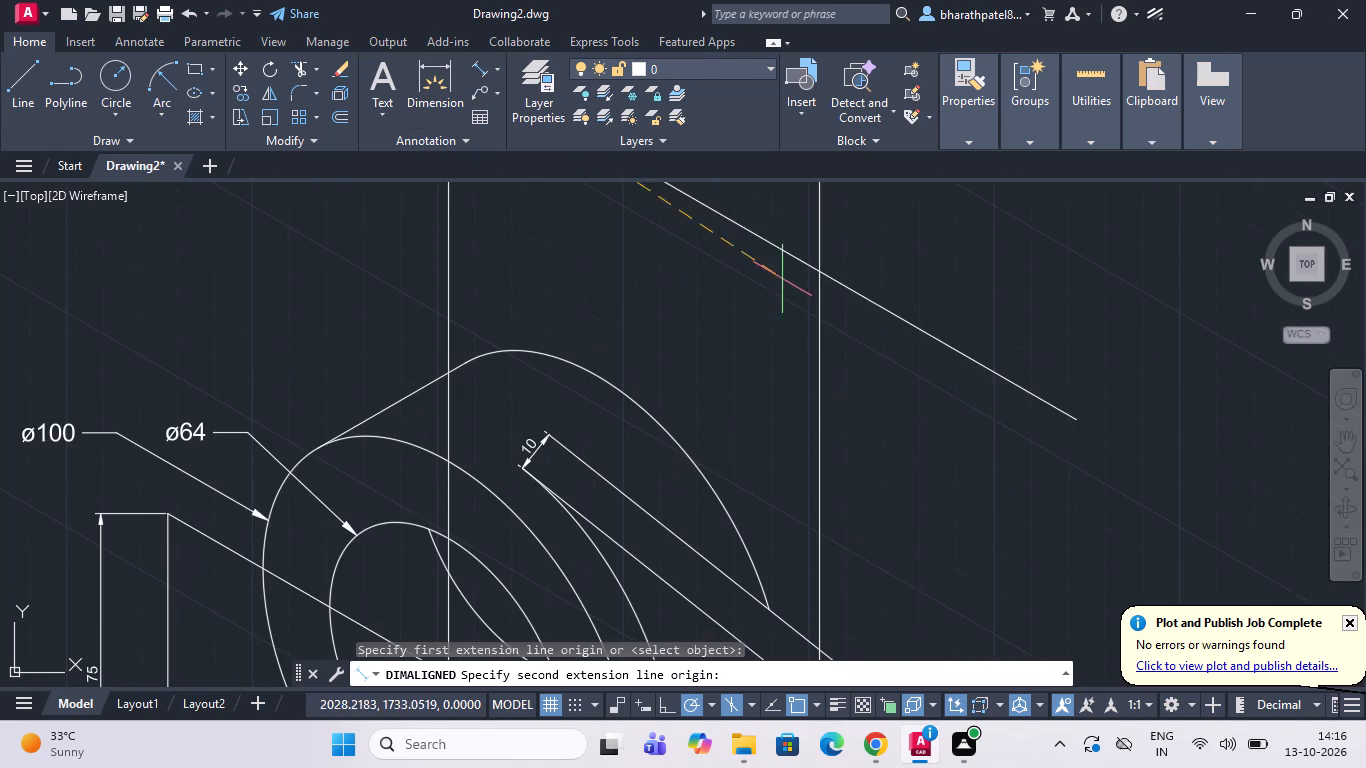
{"action": "left_click", "coordinate": [822, 274]}
{"action": "scroll", "coordinate": [822, 274], "scroll_direction": "down", "scroll_amount": 3}
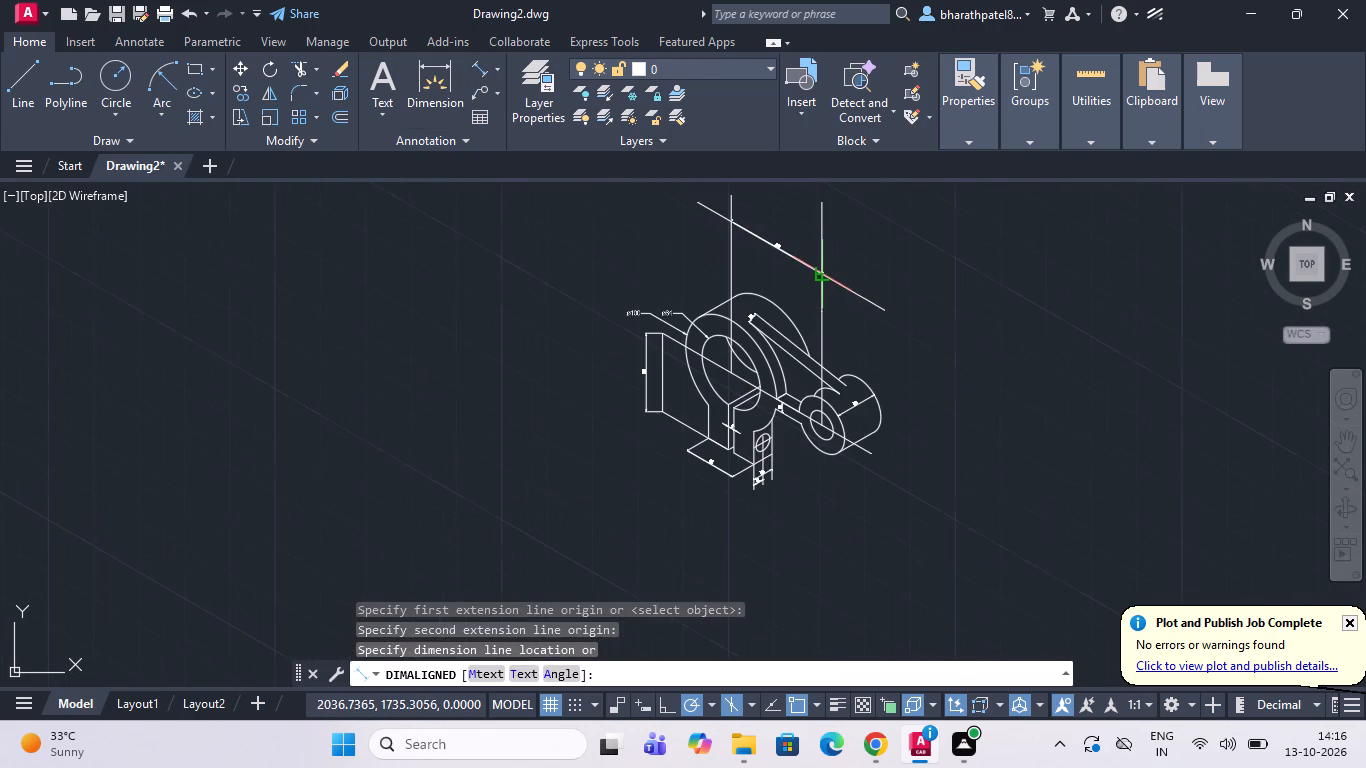
{"action": "scroll", "coordinate": [820, 262], "scroll_direction": "up", "scroll_amount": 2}
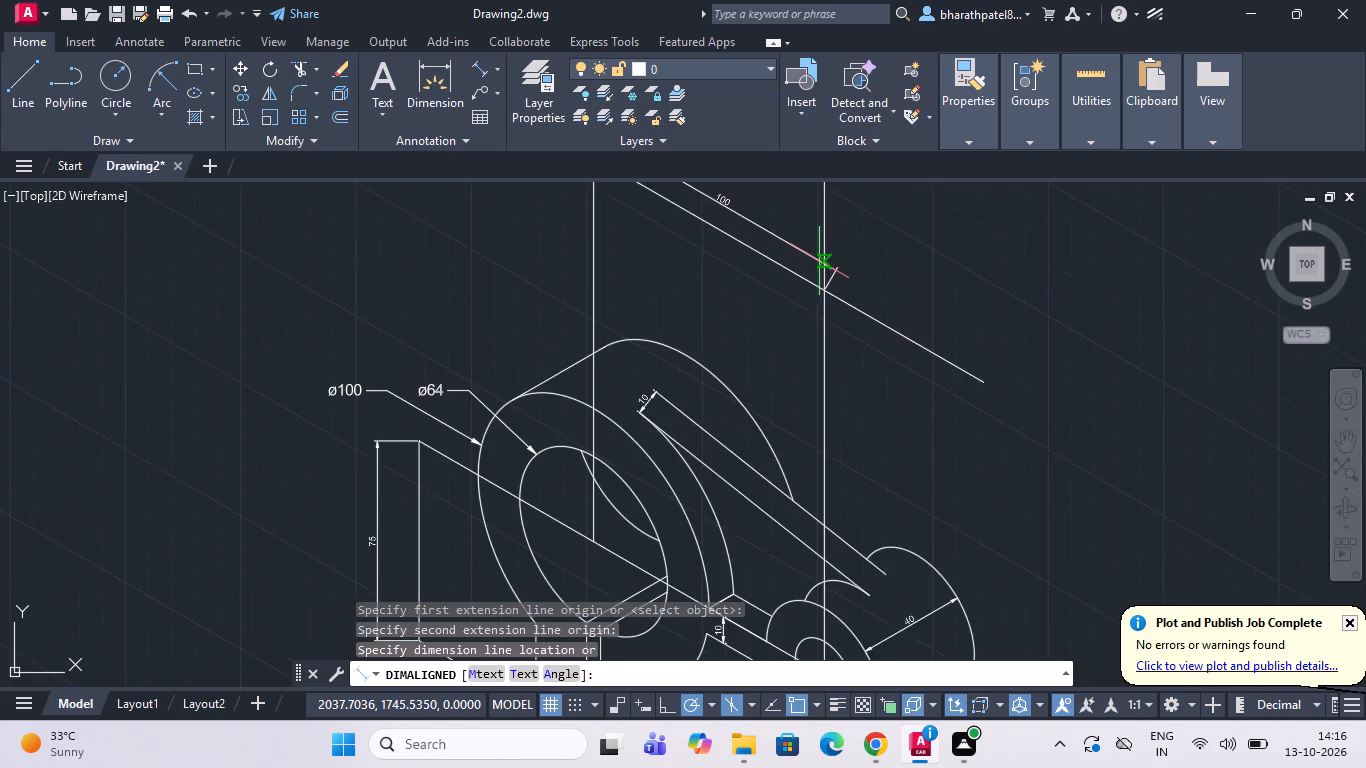
{"action": "scroll", "coordinate": [818, 290], "scroll_direction": "down", "scroll_amount": 3}
{"action": "scroll", "coordinate": [795, 294], "scroll_direction": "up", "scroll_amount": 3}
{"action": "scroll", "coordinate": [795, 294], "scroll_direction": "down", "scroll_amount": 3}
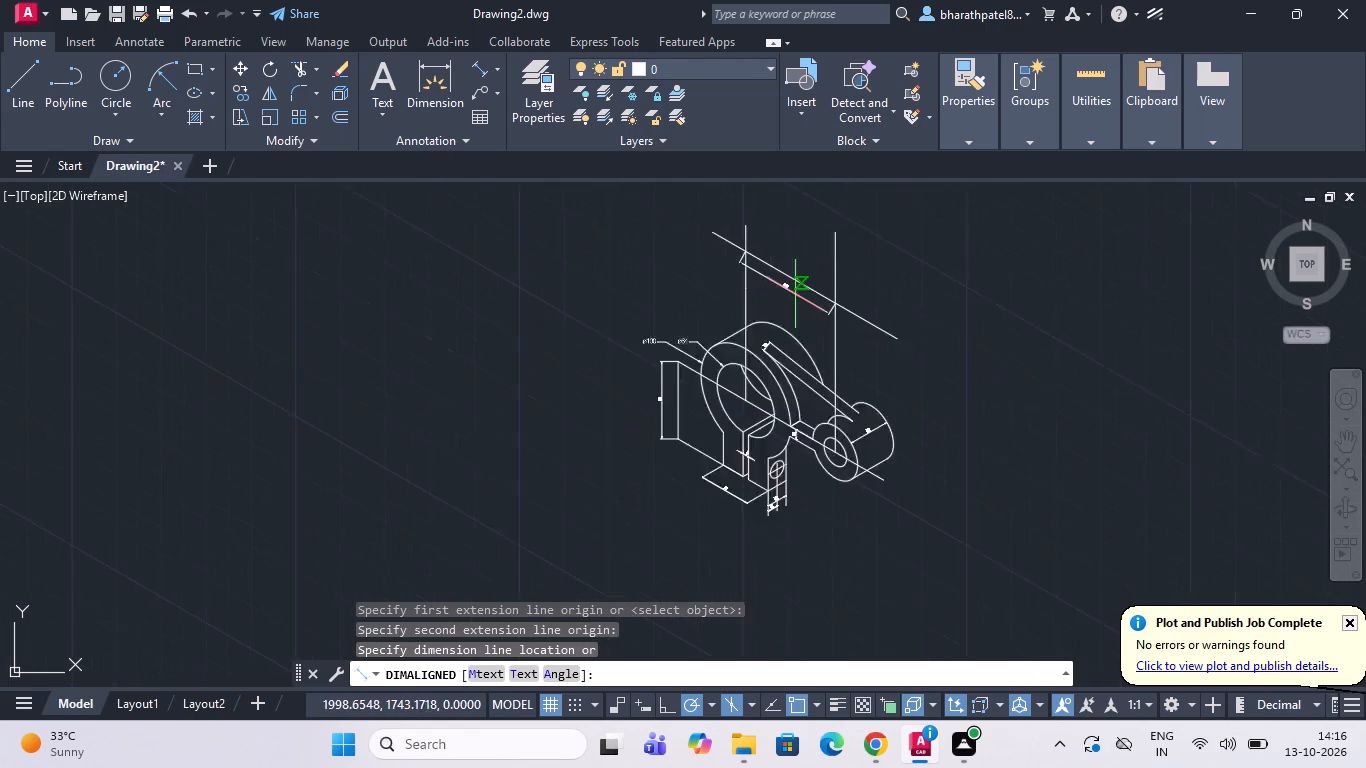
{"action": "scroll", "coordinate": [736, 271], "scroll_direction": "up", "scroll_amount": 2}
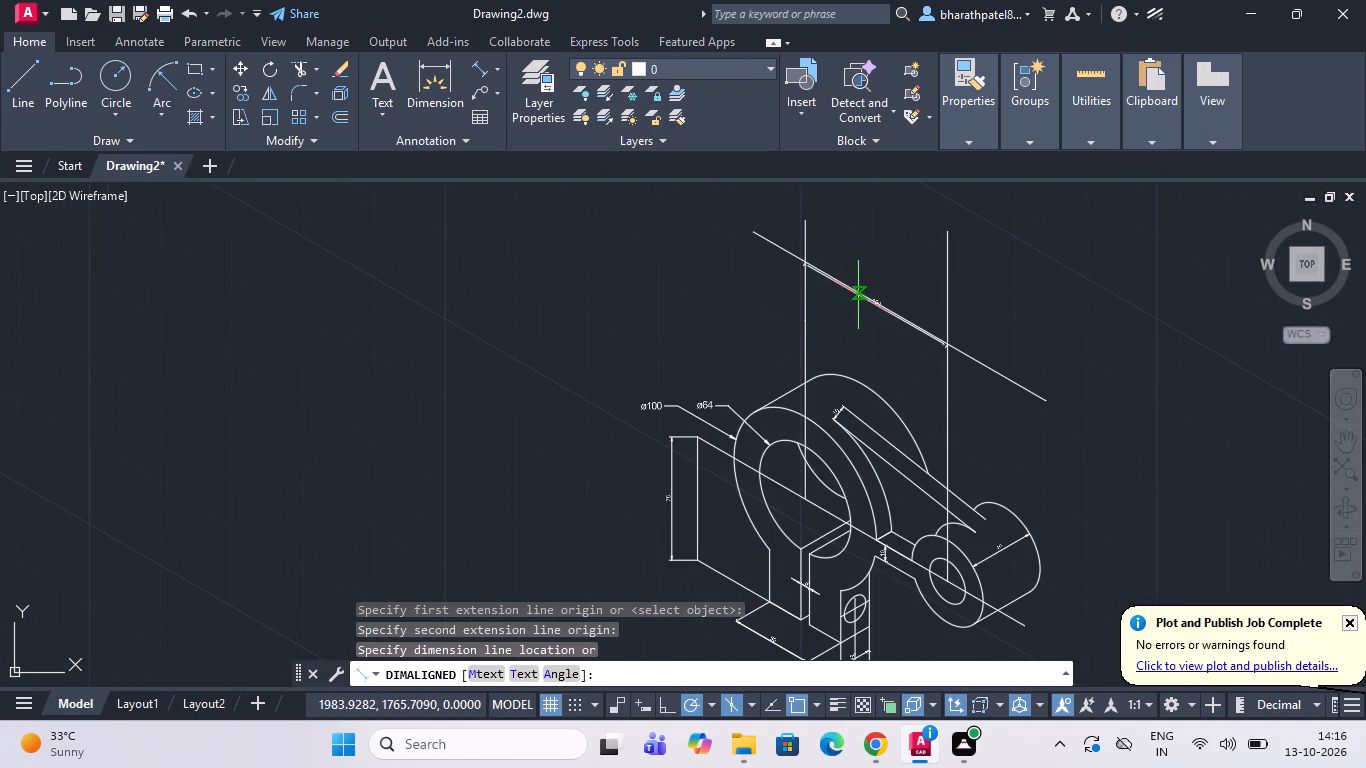
{"action": "scroll", "coordinate": [859, 295], "scroll_direction": "up", "scroll_amount": 2}
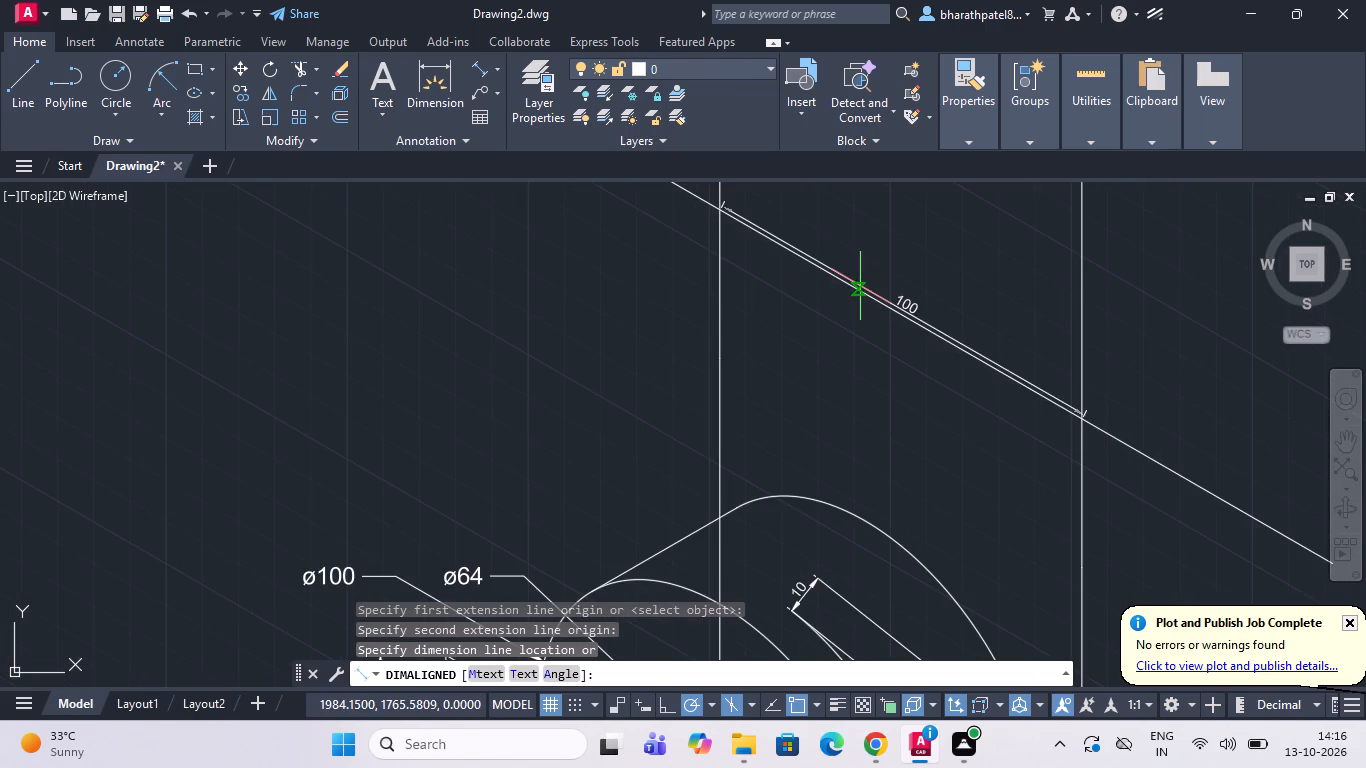
{"action": "left_click", "coordinate": [858, 290]}
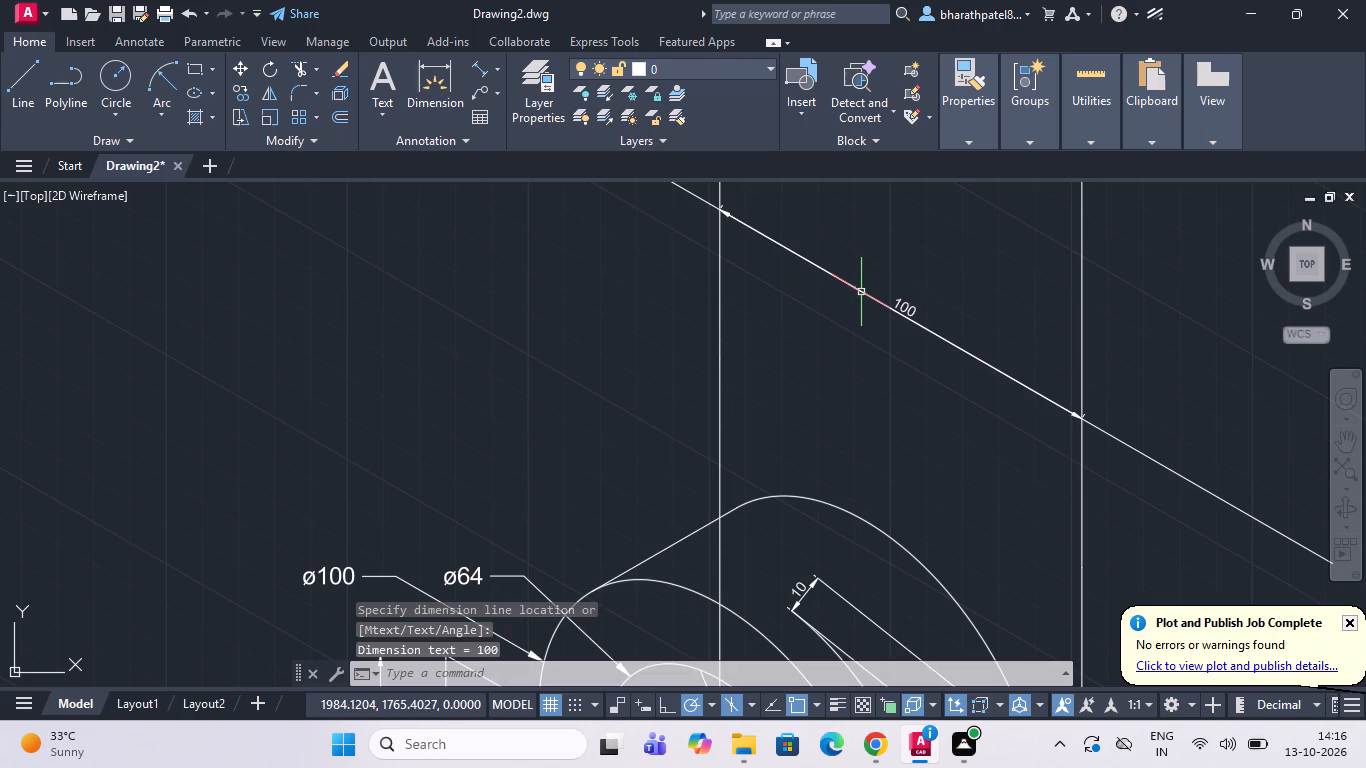
Delete the sloping guide line lying beneath the 100 dimension.
{"action": "left_click", "coordinate": [1152, 453]}
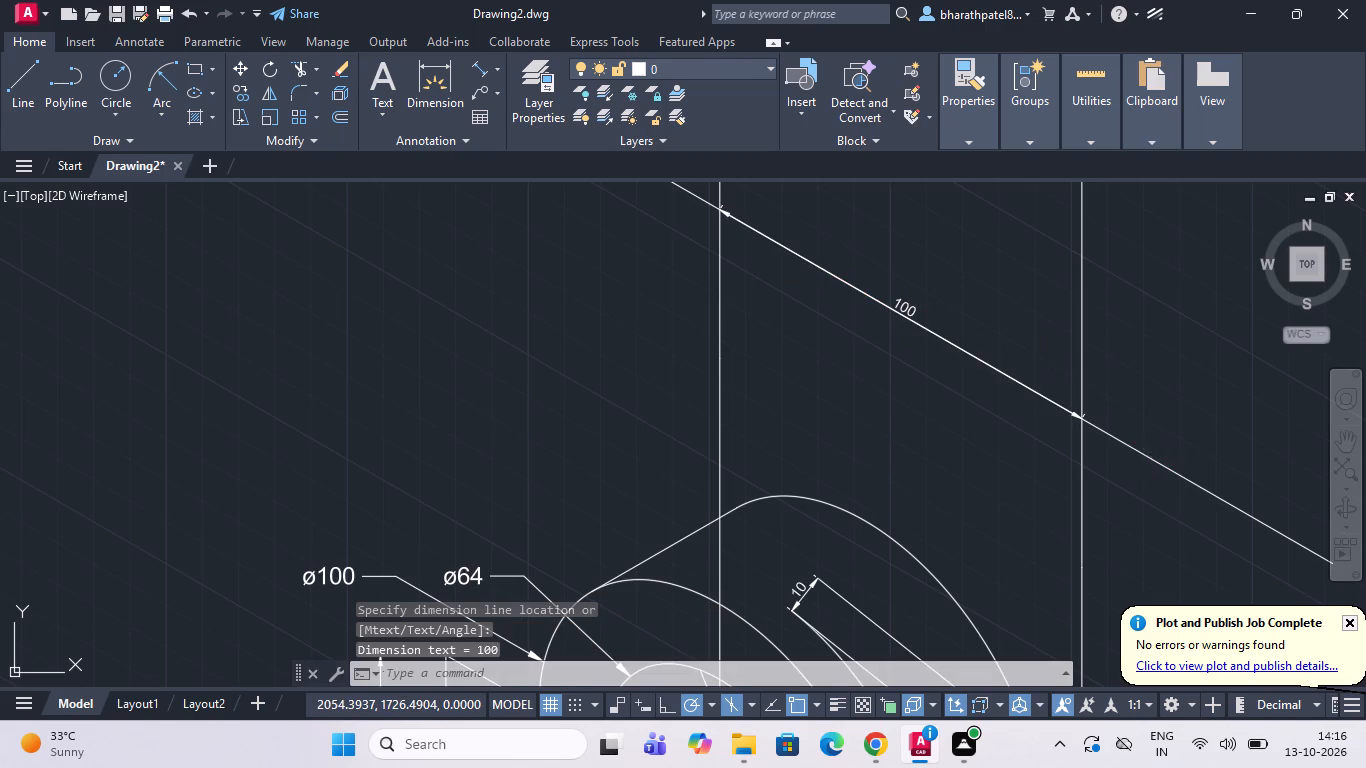
{"action": "left_click", "coordinate": [1140, 474]}
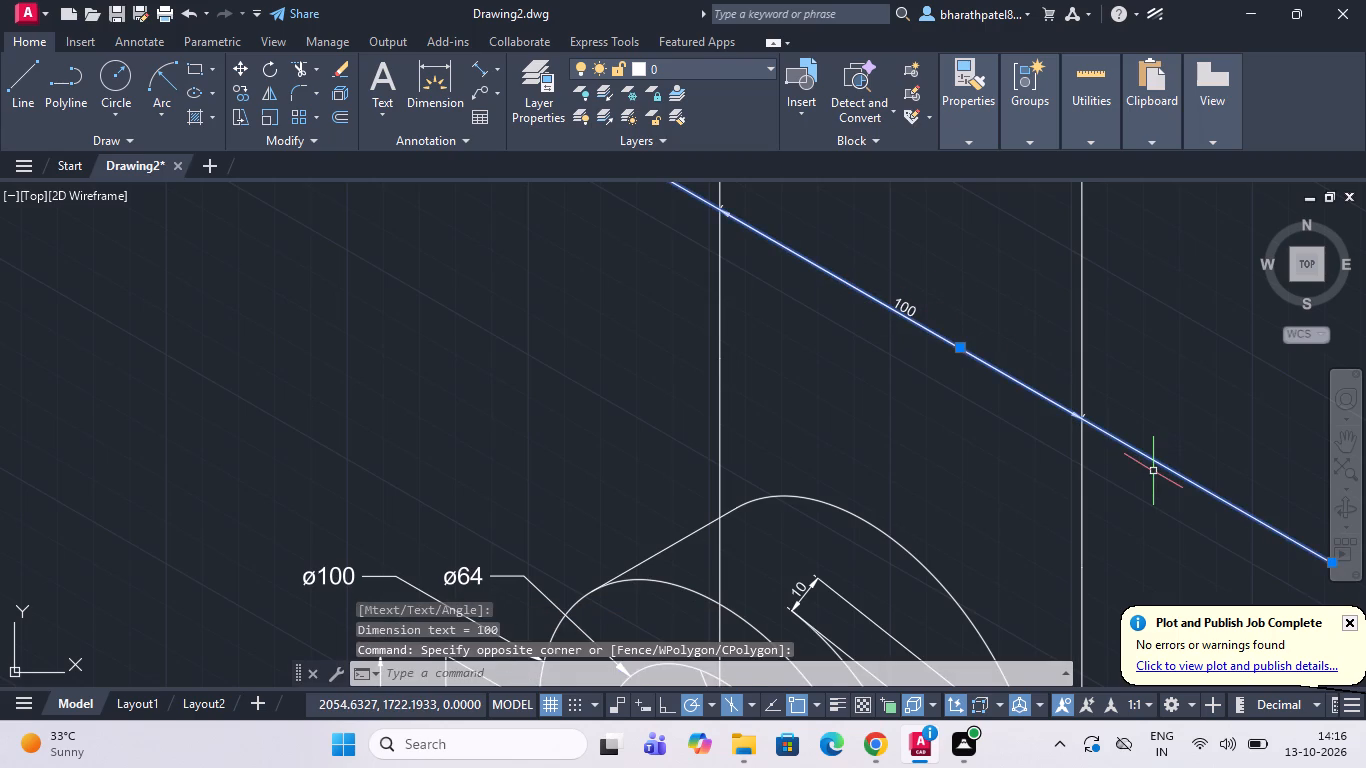
{"action": "key", "text": "Delete"}
Draw a guide line about 140 long at 330° just above the 100 dimension, crossing both vertical extension lines.
{"action": "scroll", "coordinate": [1153, 471], "scroll_direction": "down", "scroll_amount": 2}
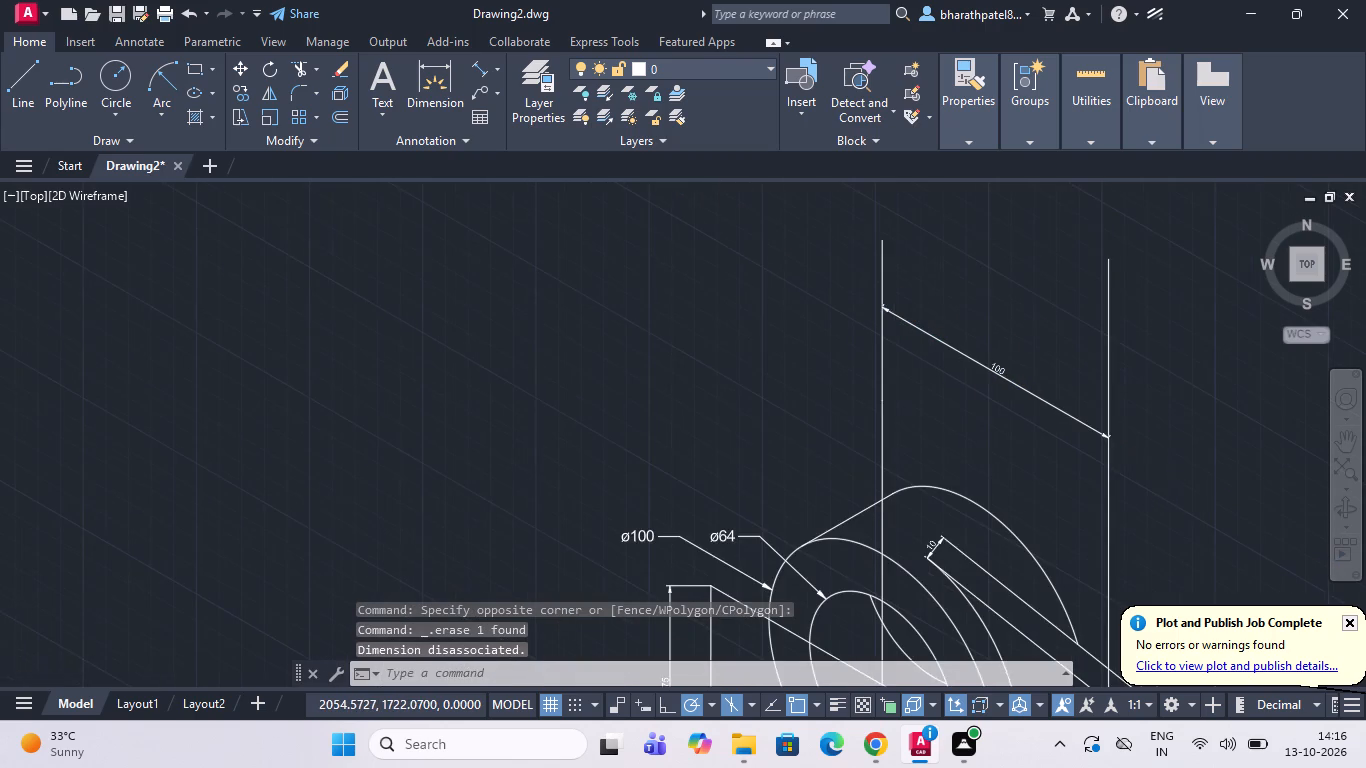
{"action": "scroll", "coordinate": [1096, 508], "scroll_direction": "down", "scroll_amount": 1}
{"action": "scroll", "coordinate": [1166, 448], "scroll_direction": "up", "scroll_amount": 3}
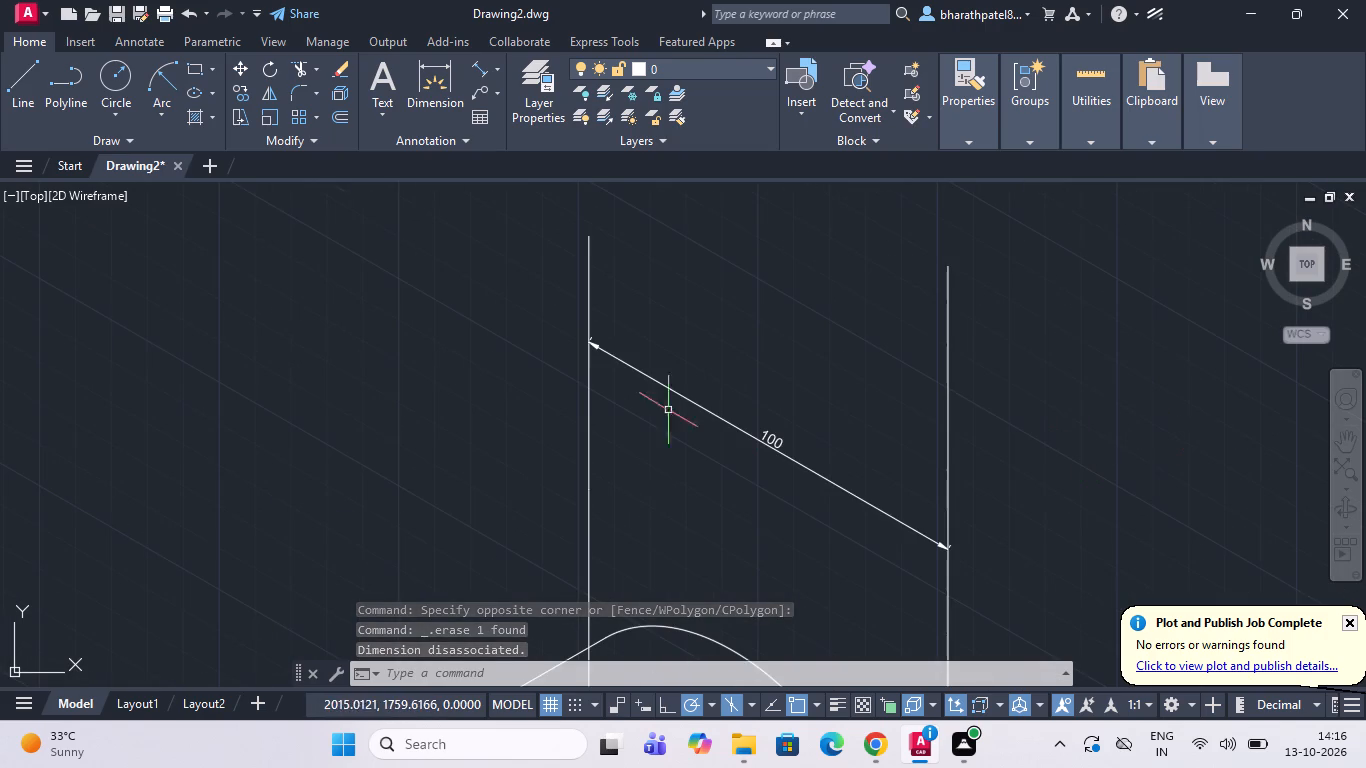
{"action": "left_click_drag", "start_coordinate": [23, 64], "coordinate": [36, 87]}
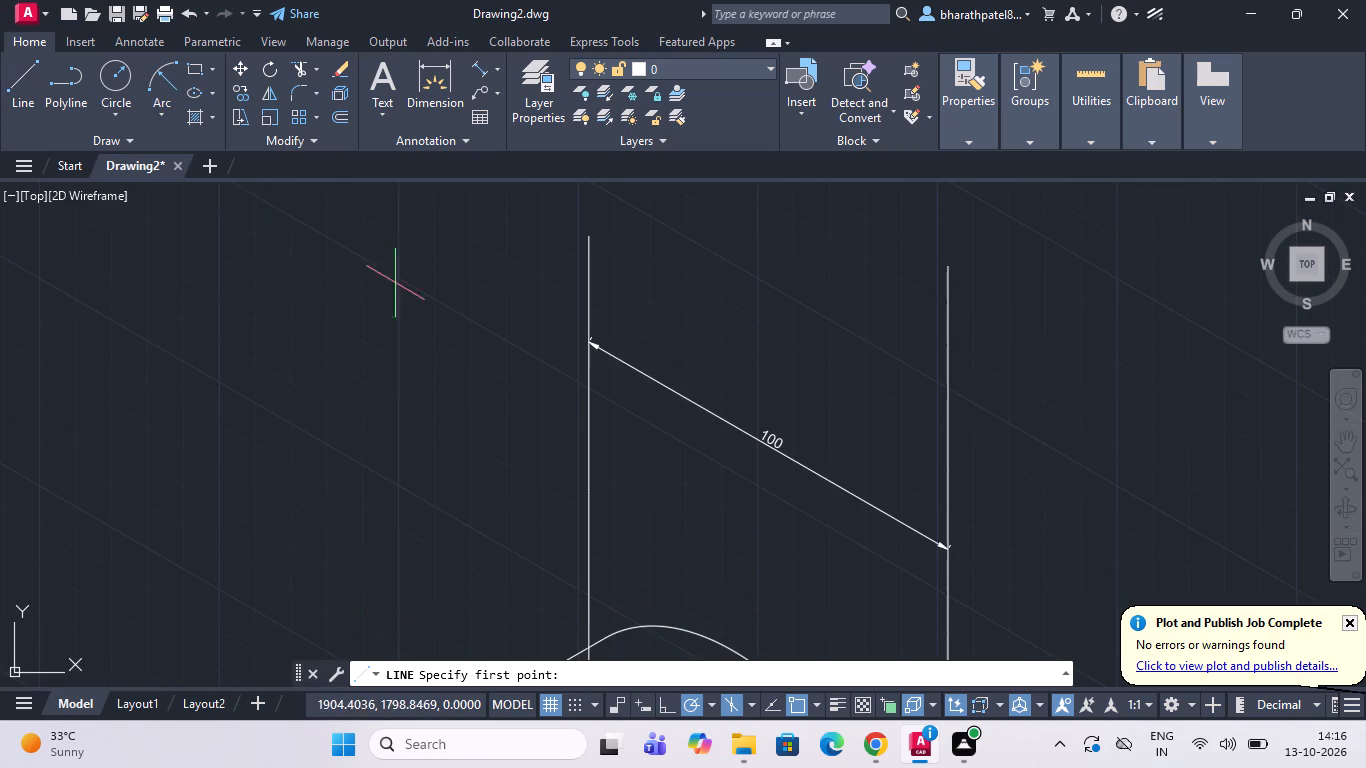
{"action": "left_click", "coordinate": [557, 267]}
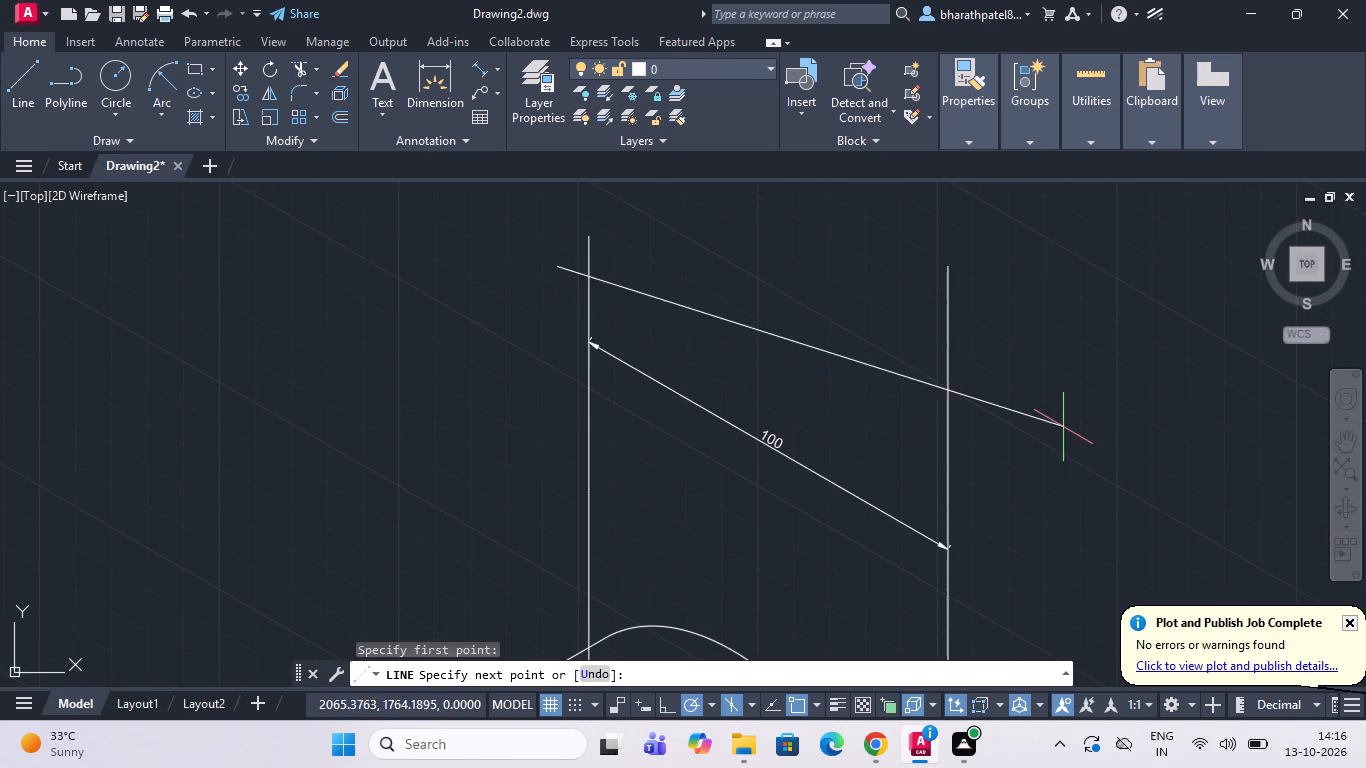
{"action": "left_click", "coordinate": [1064, 554]}
{"action": "key", "text": "Escape"}
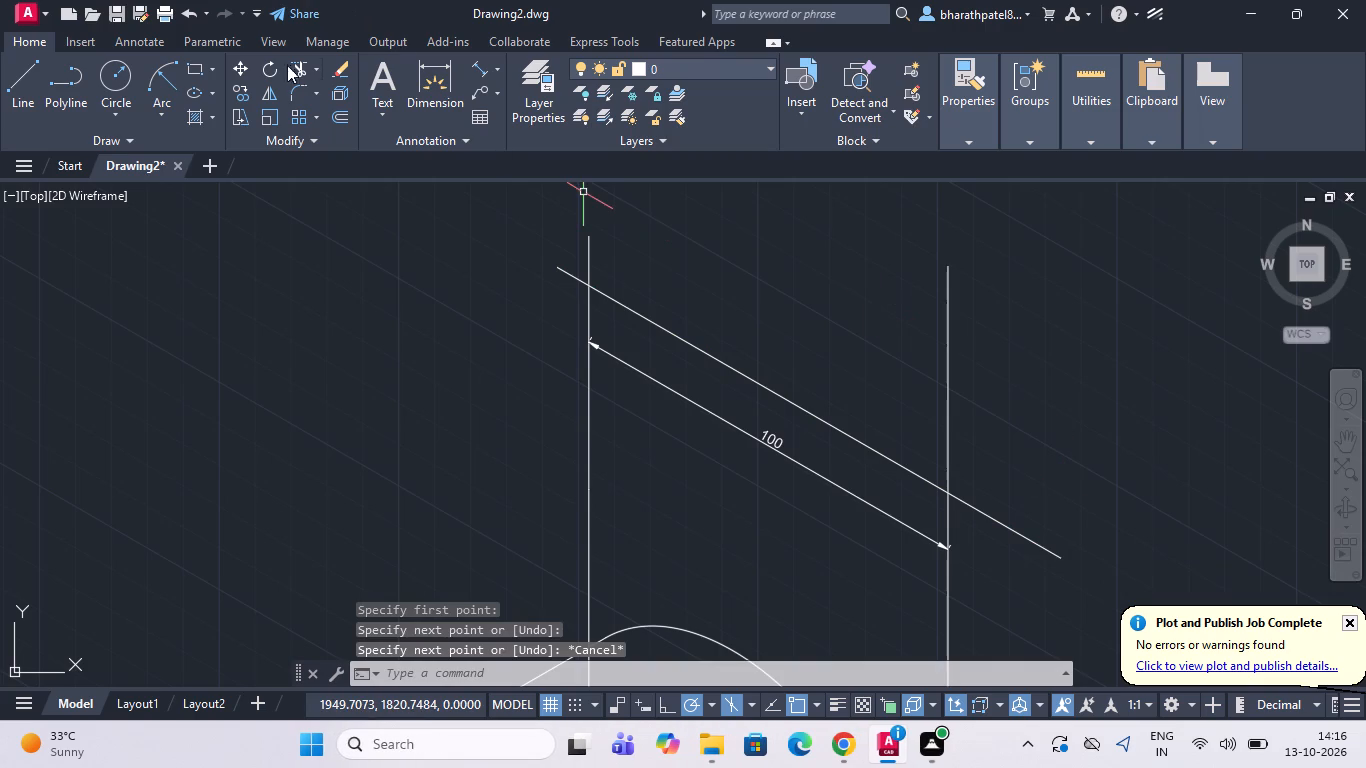
Trim both extension lines above the upper guide line, and trim away the guide line's overhanging ends and remaining middle segment.
{"action": "left_click", "coordinate": [294, 60]}
{"action": "left_click_drag", "start_coordinate": [568, 284], "coordinate": [568, 283]}
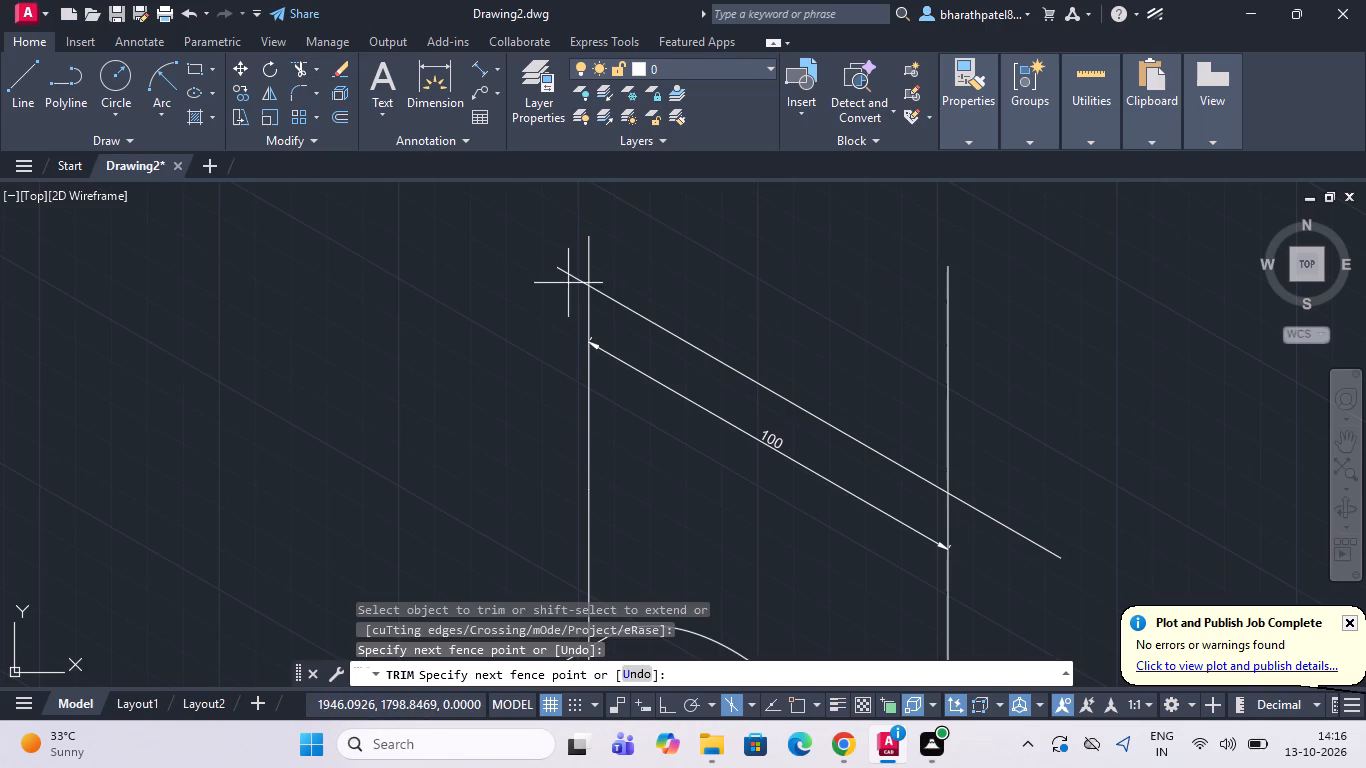
{"action": "left_click_drag", "start_coordinate": [568, 283], "coordinate": [618, 272]}
{"action": "left_click_drag", "start_coordinate": [903, 408], "coordinate": [912, 408]}
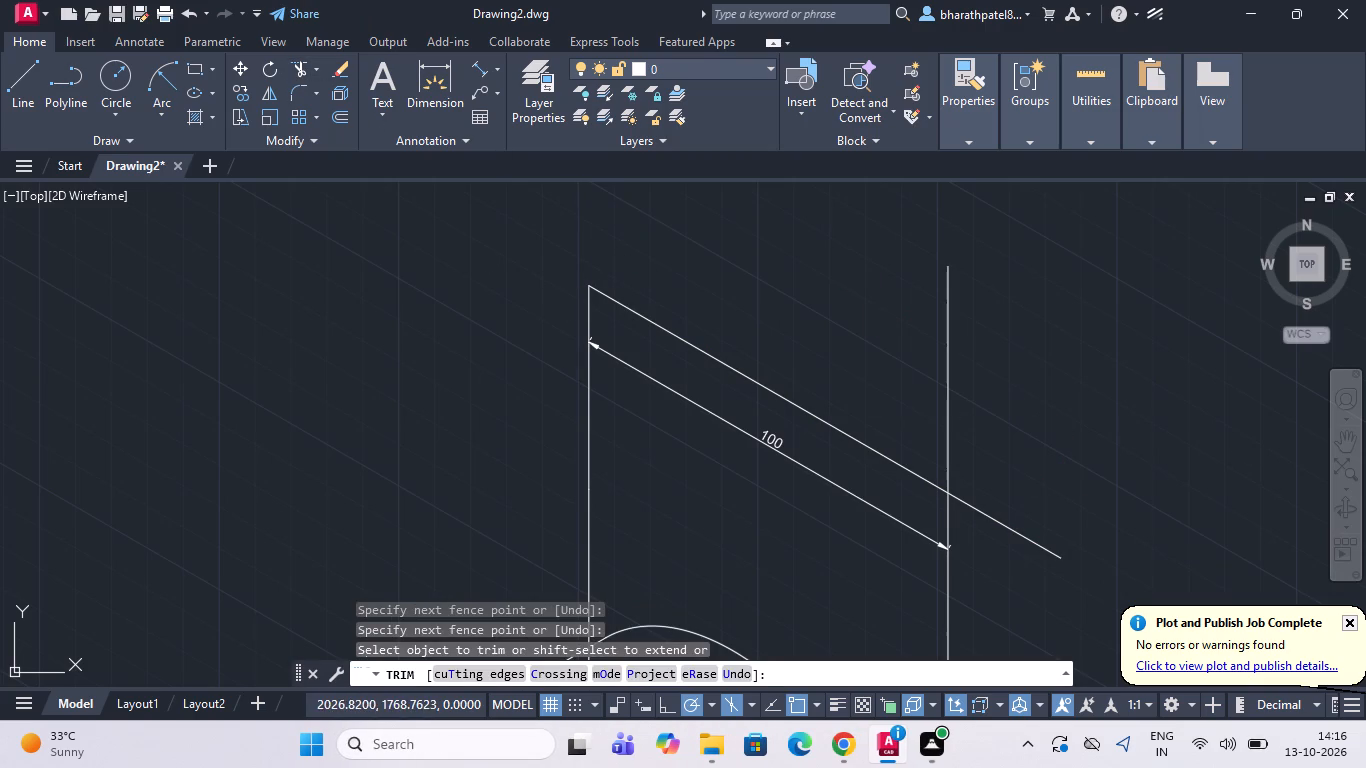
{"action": "left_click_drag", "start_coordinate": [912, 408], "coordinate": [1001, 545]}
{"action": "left_click_drag", "start_coordinate": [896, 406], "coordinate": [887, 453]}
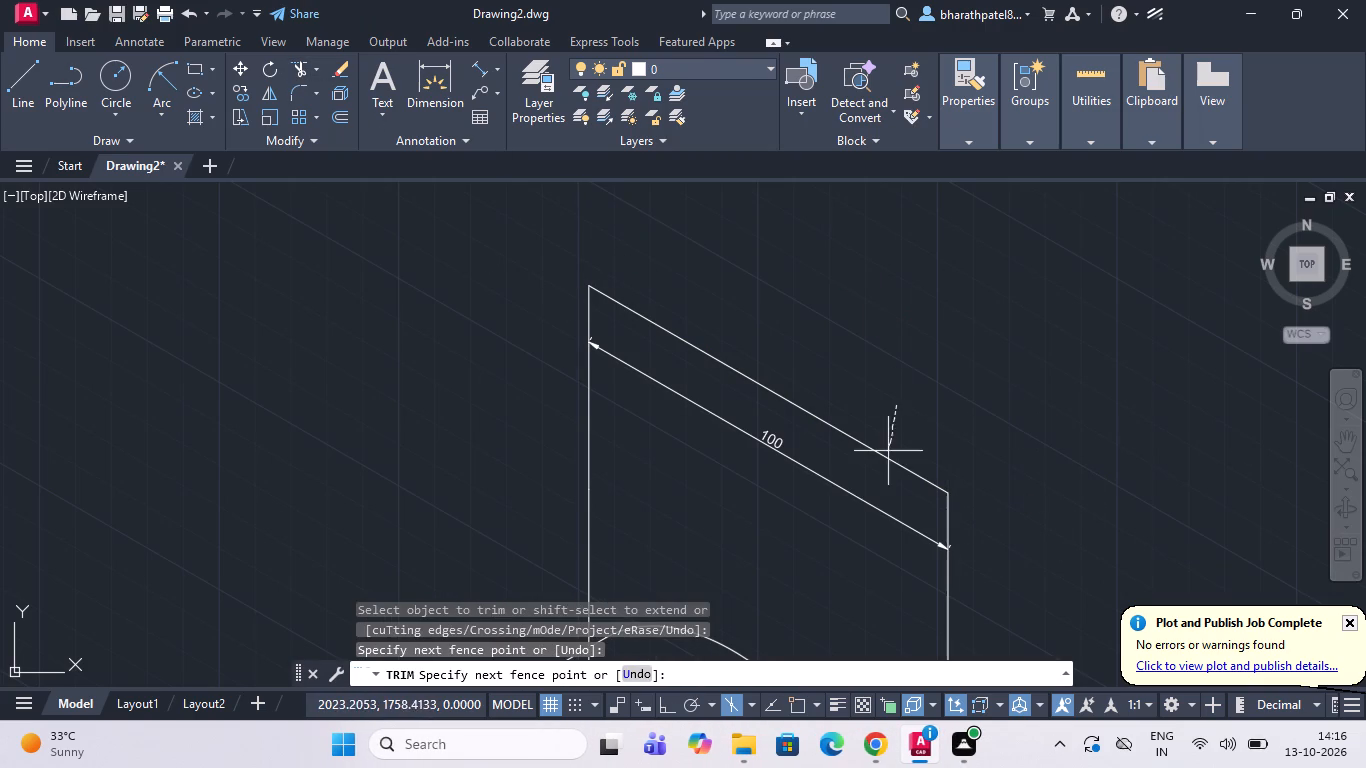
{"action": "left_click_drag", "start_coordinate": [887, 453], "coordinate": [887, 479]}
{"action": "scroll", "coordinate": [967, 293], "scroll_direction": "down", "scroll_amount": 3}
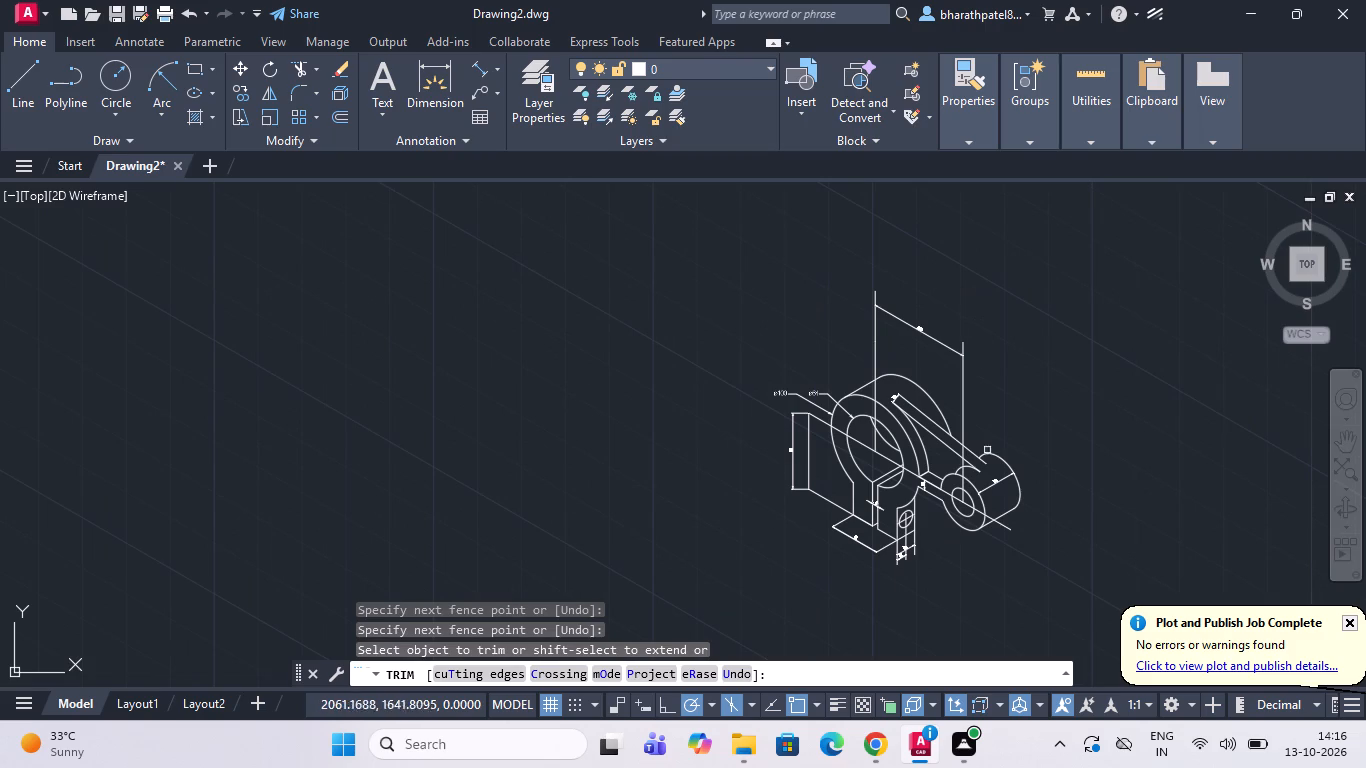
{"action": "scroll", "coordinate": [937, 600], "scroll_direction": "up", "scroll_amount": 1}
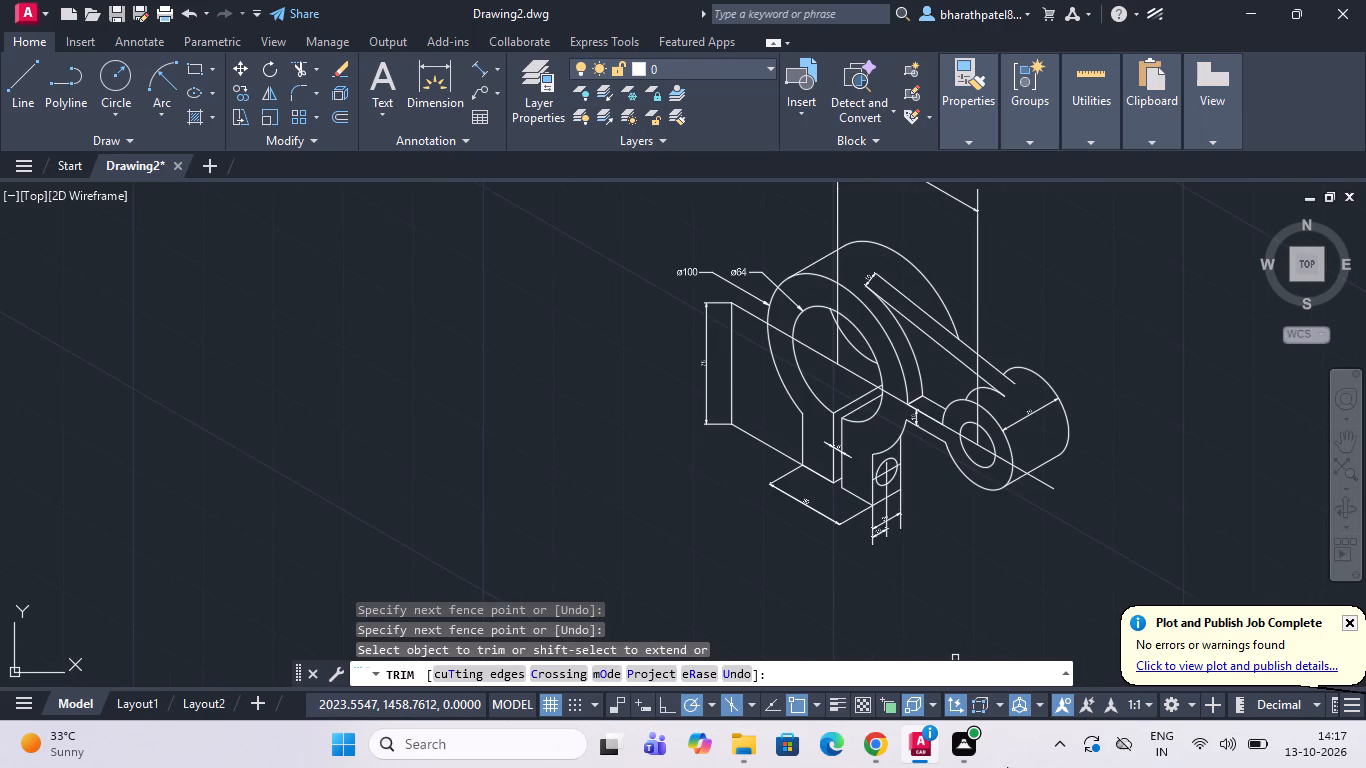
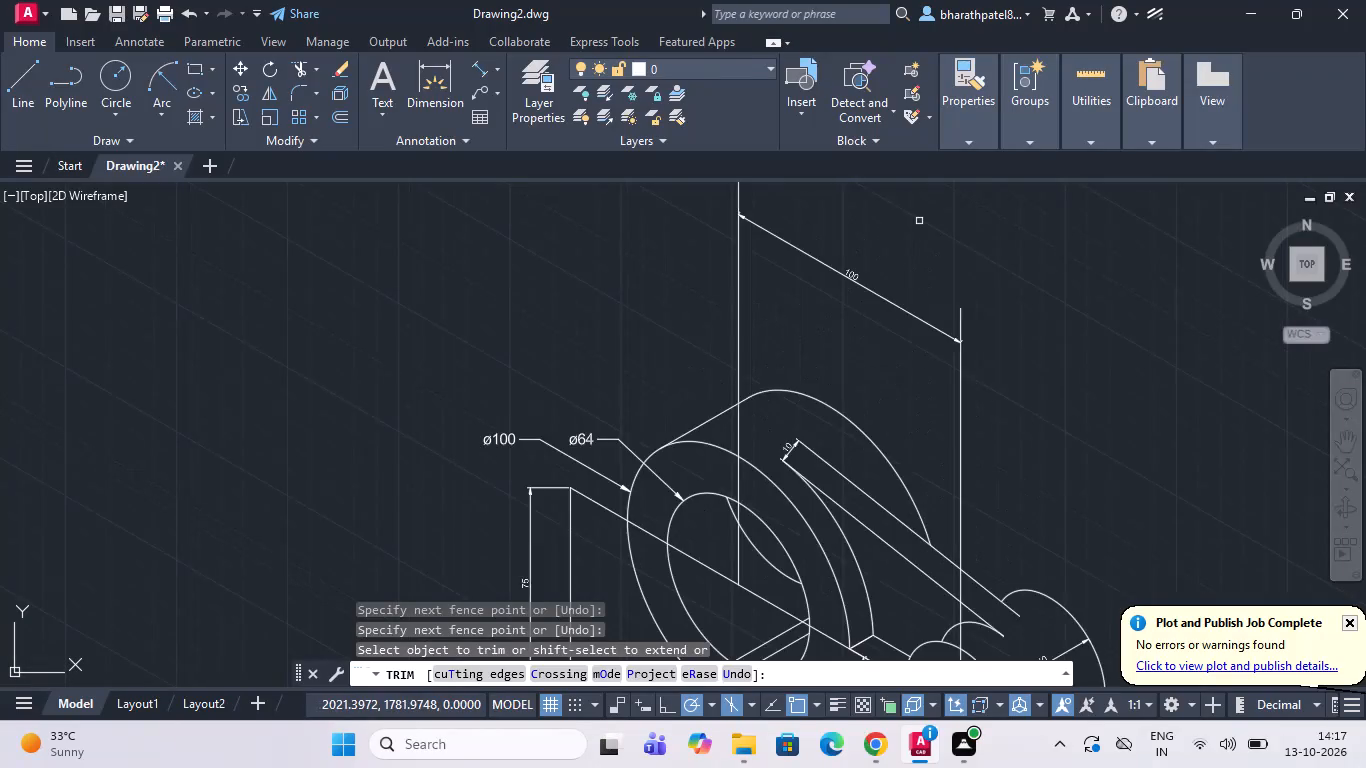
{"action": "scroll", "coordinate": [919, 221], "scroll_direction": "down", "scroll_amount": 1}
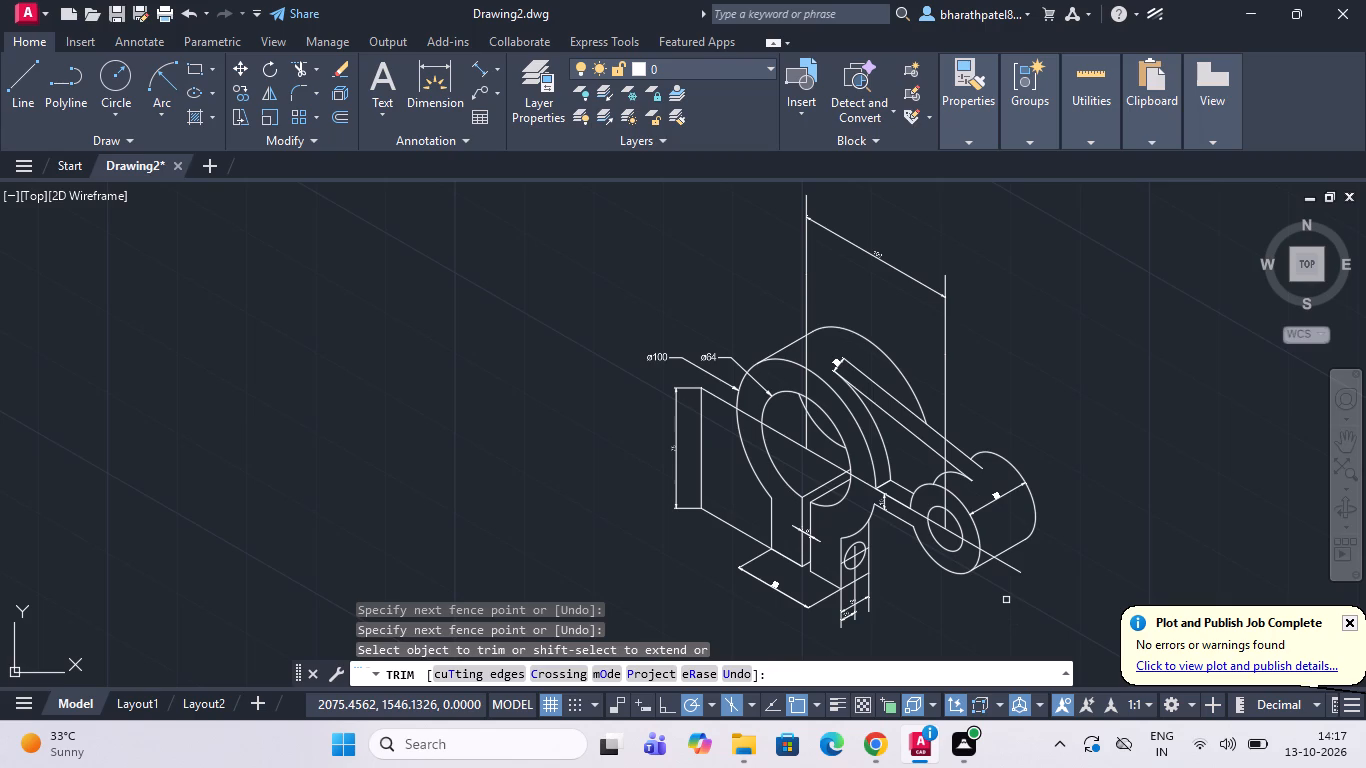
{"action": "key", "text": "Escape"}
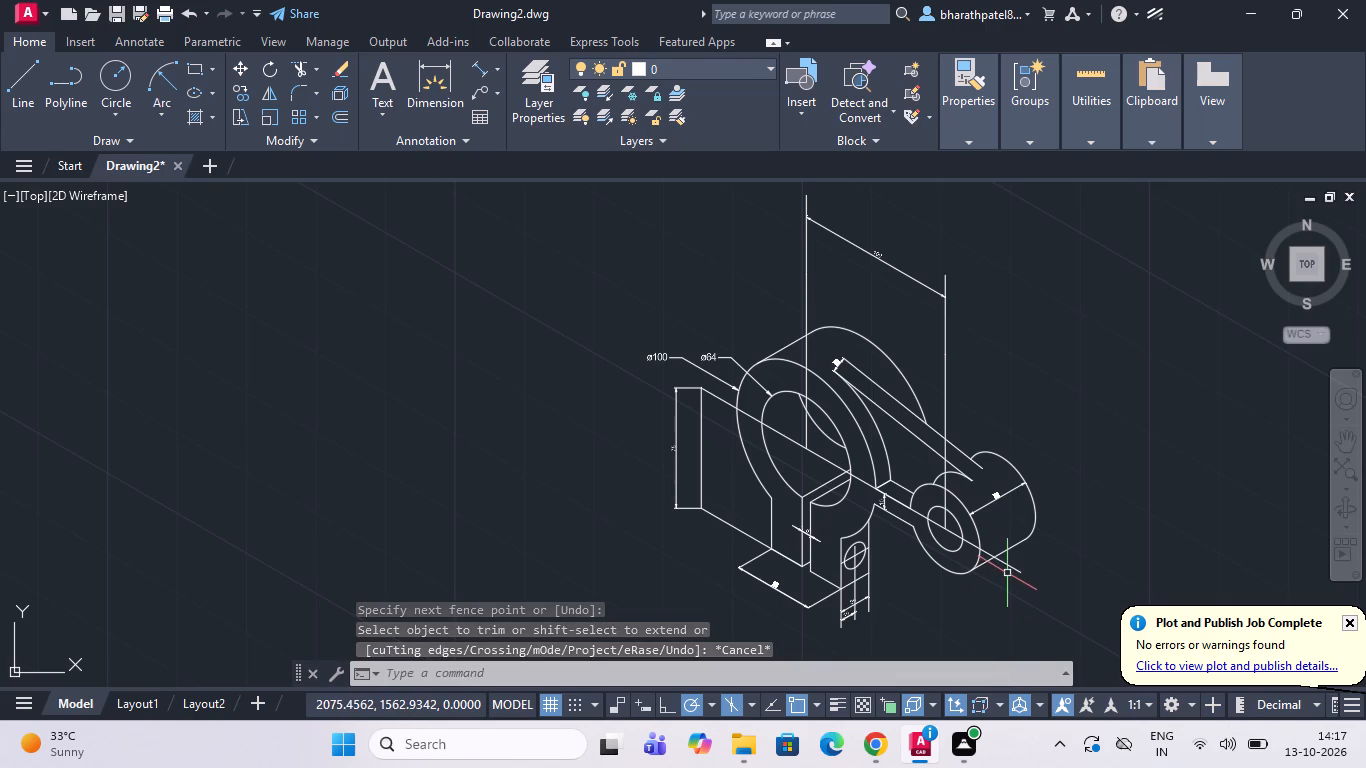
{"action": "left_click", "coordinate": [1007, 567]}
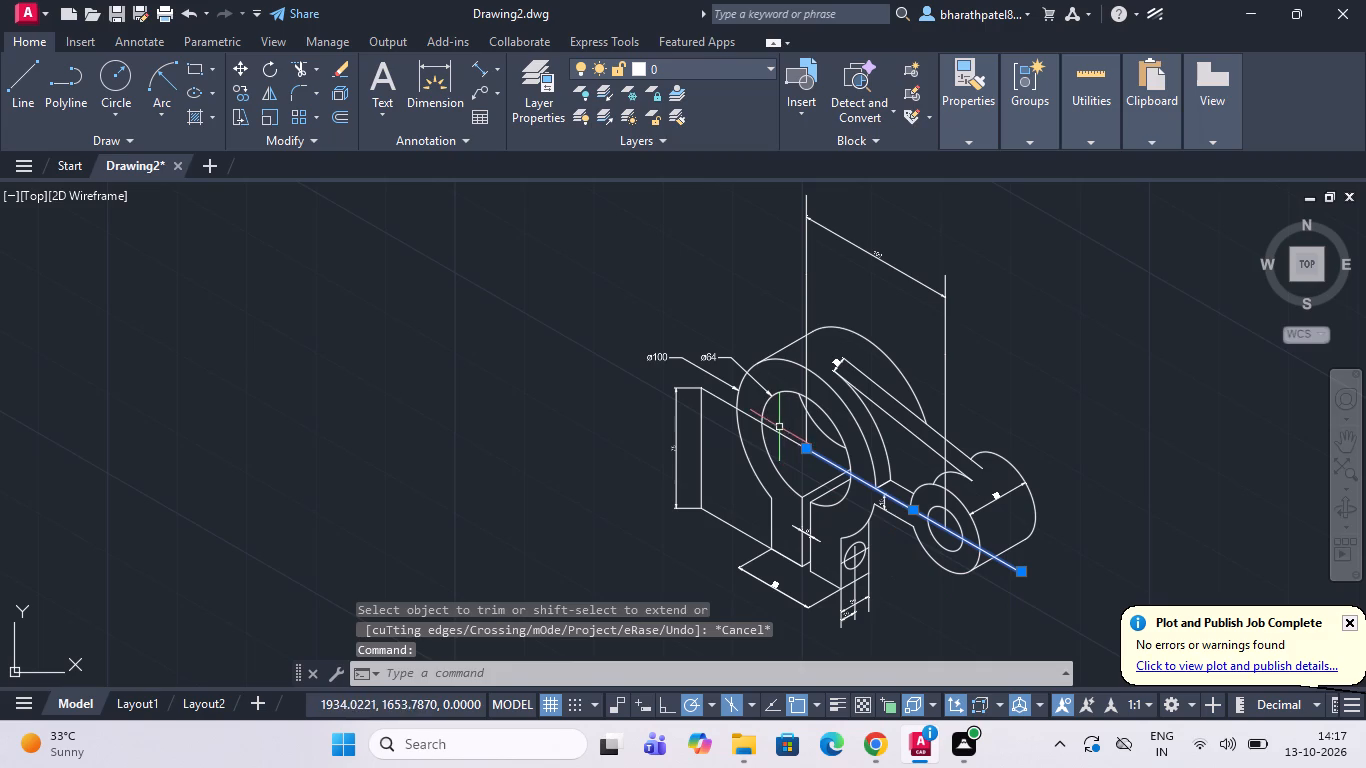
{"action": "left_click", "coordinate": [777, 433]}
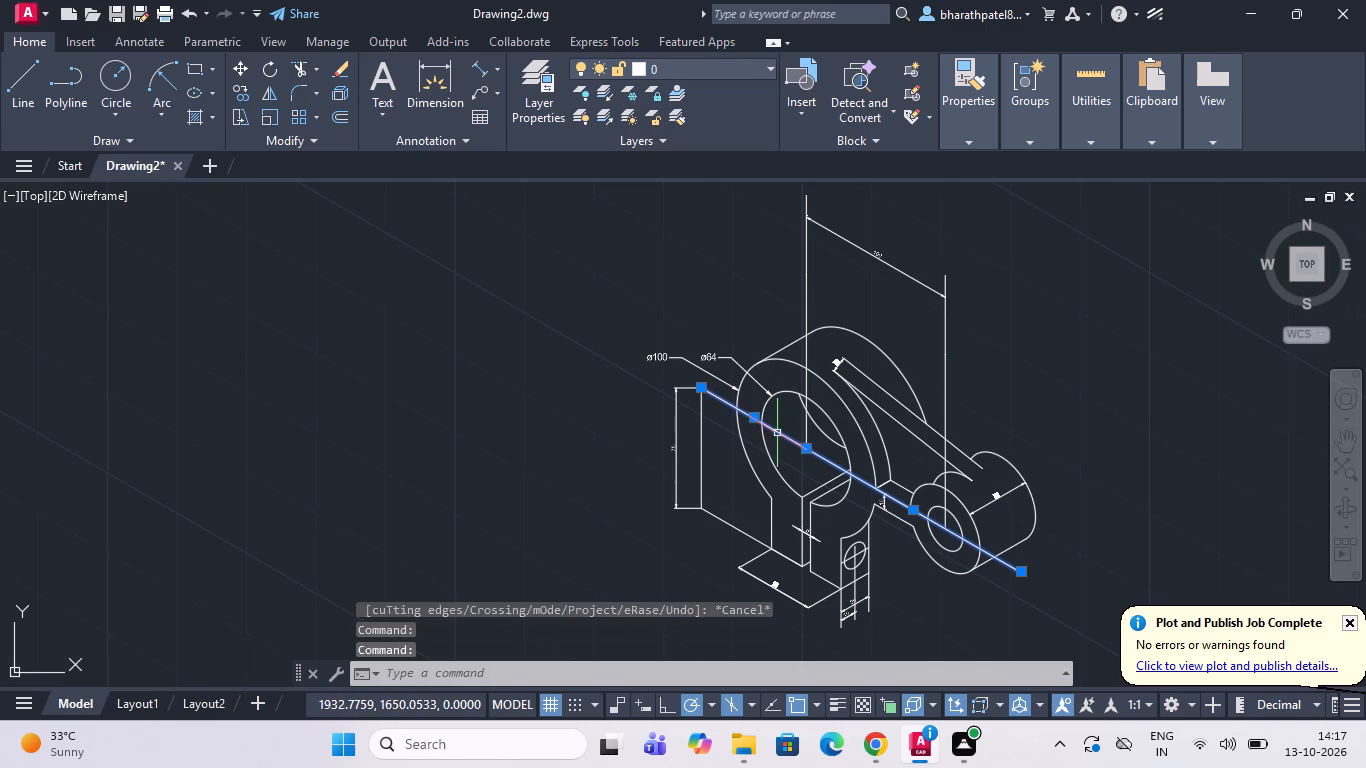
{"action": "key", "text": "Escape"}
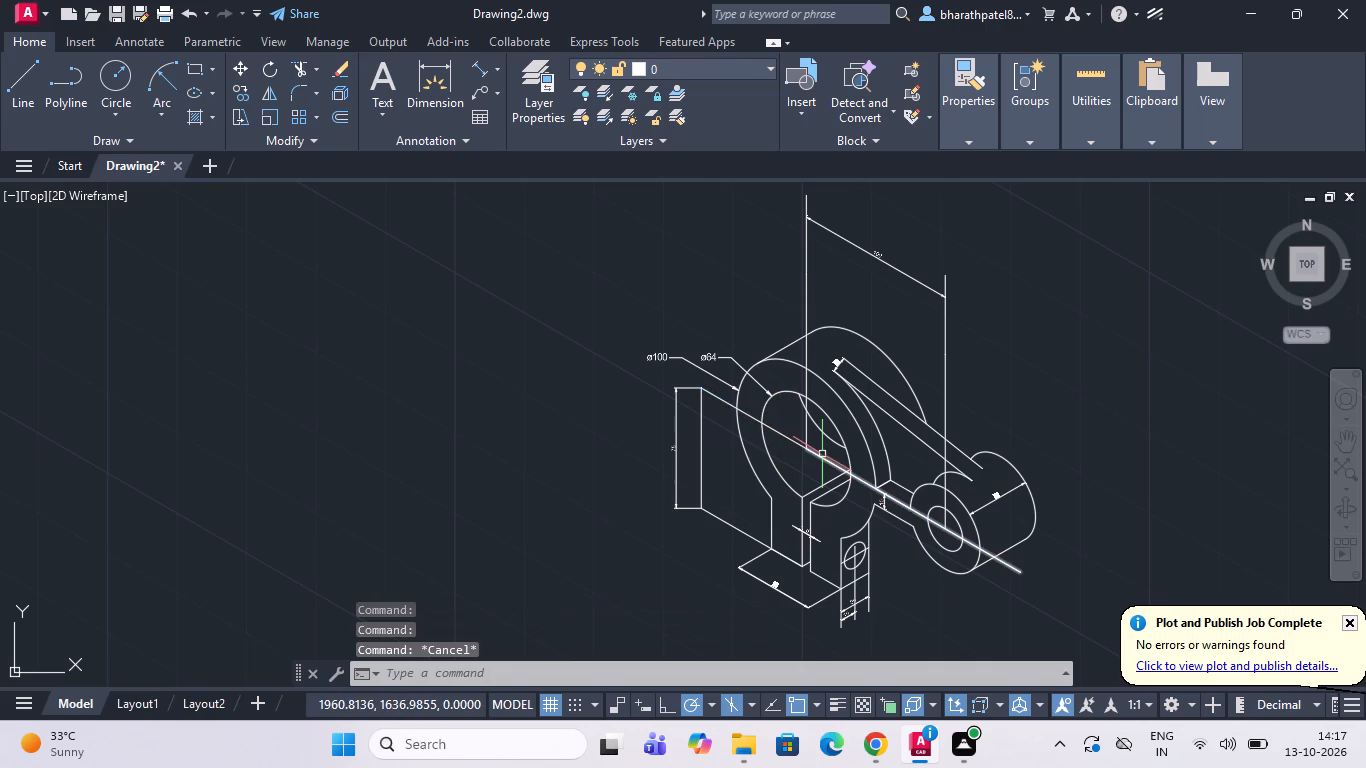
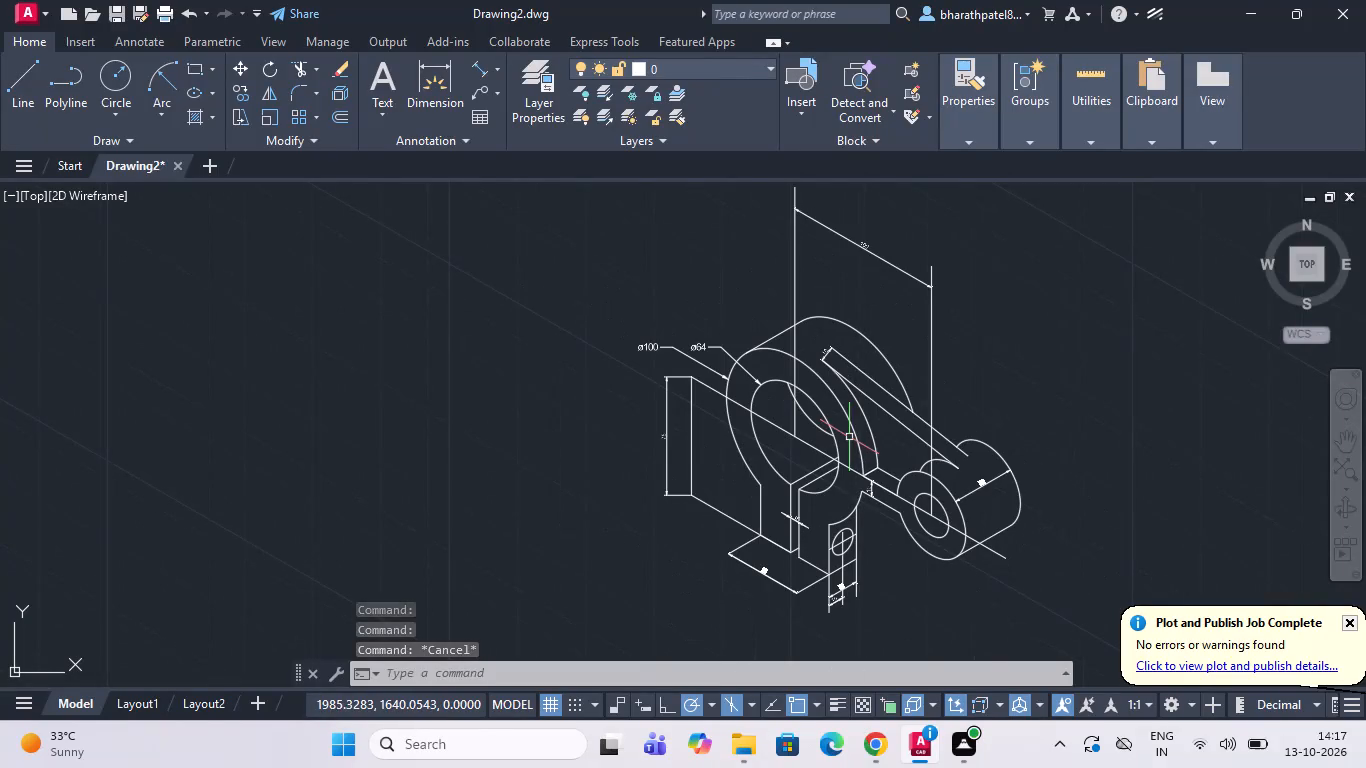
Start saving the drawing in Documents, try the copied text as its file name, and select that name for replacement.
{"action": "scroll", "coordinate": [881, 476], "scroll_direction": "up", "scroll_amount": 2}
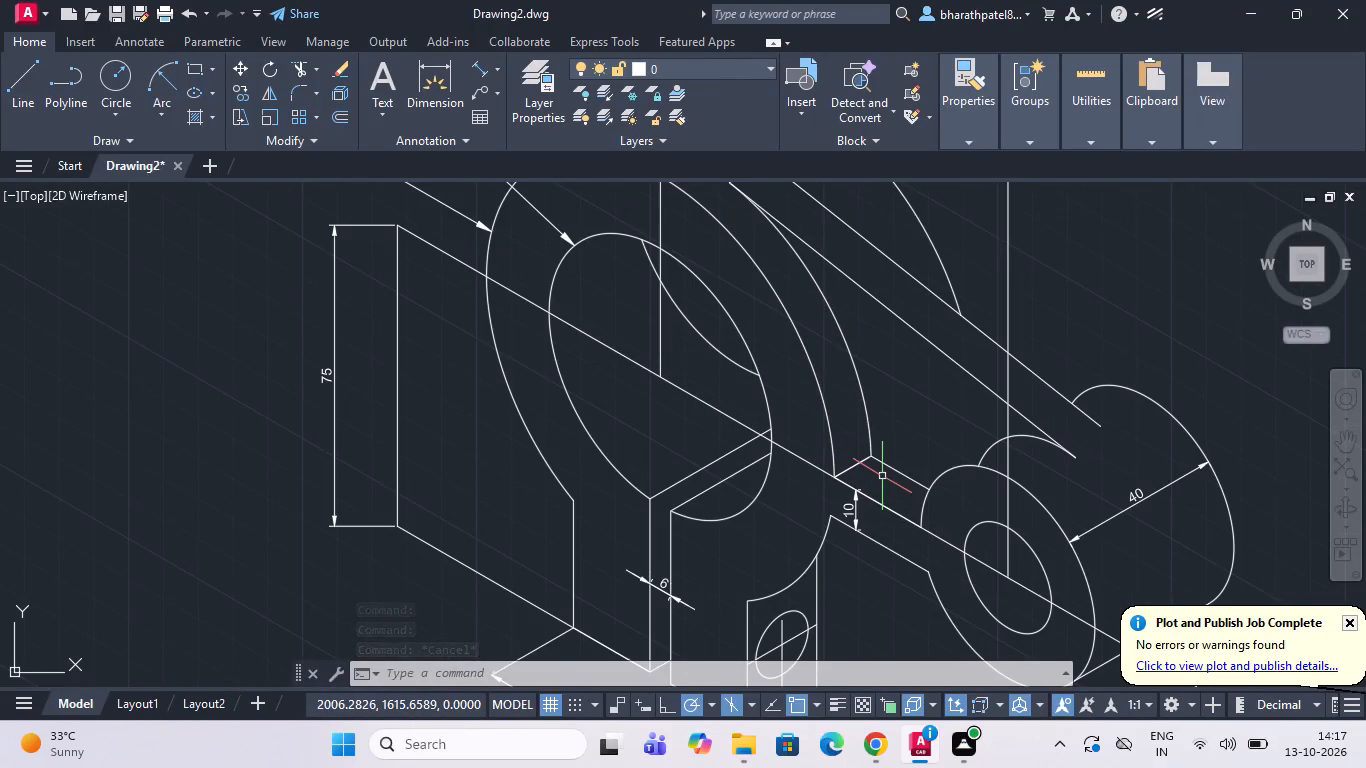
{"action": "scroll", "coordinate": [882, 476], "scroll_direction": "down", "scroll_amount": 1}
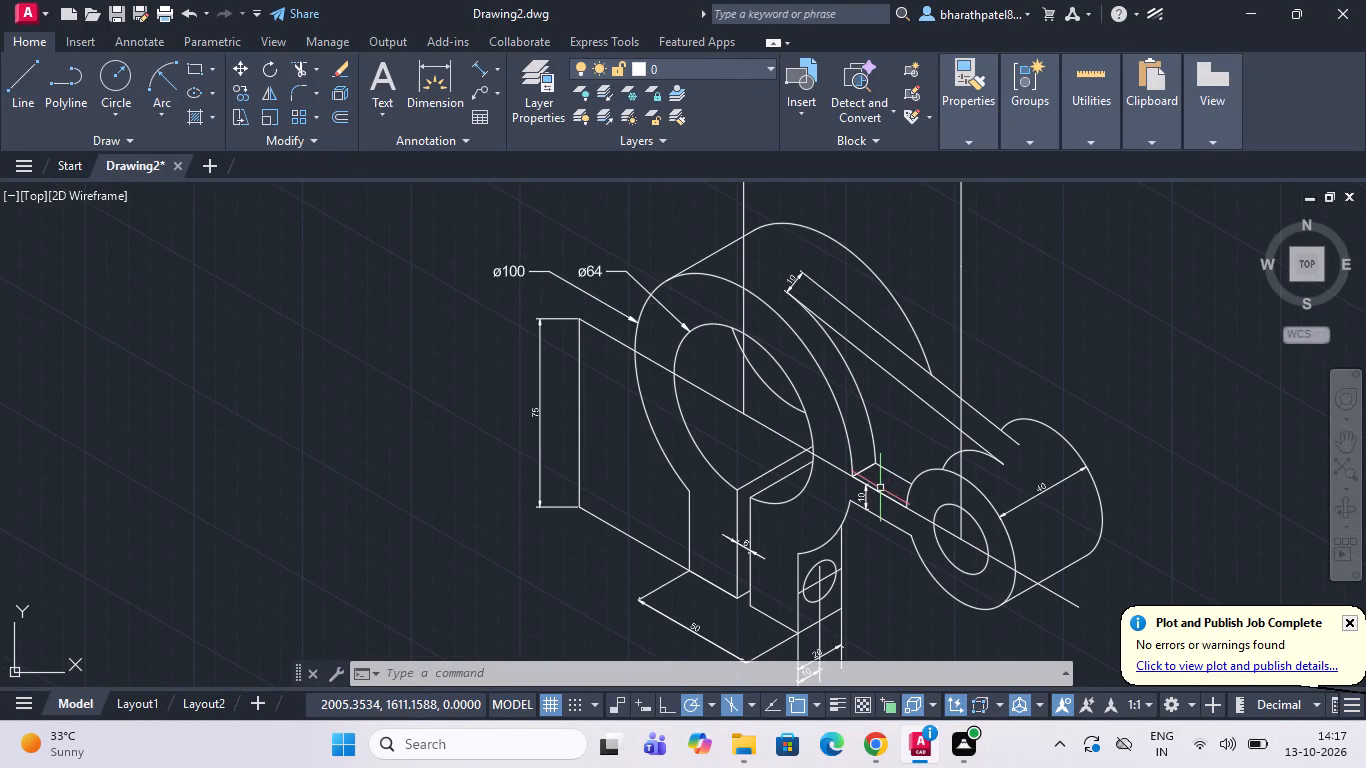
{"action": "key", "text": "ctrl+s"}
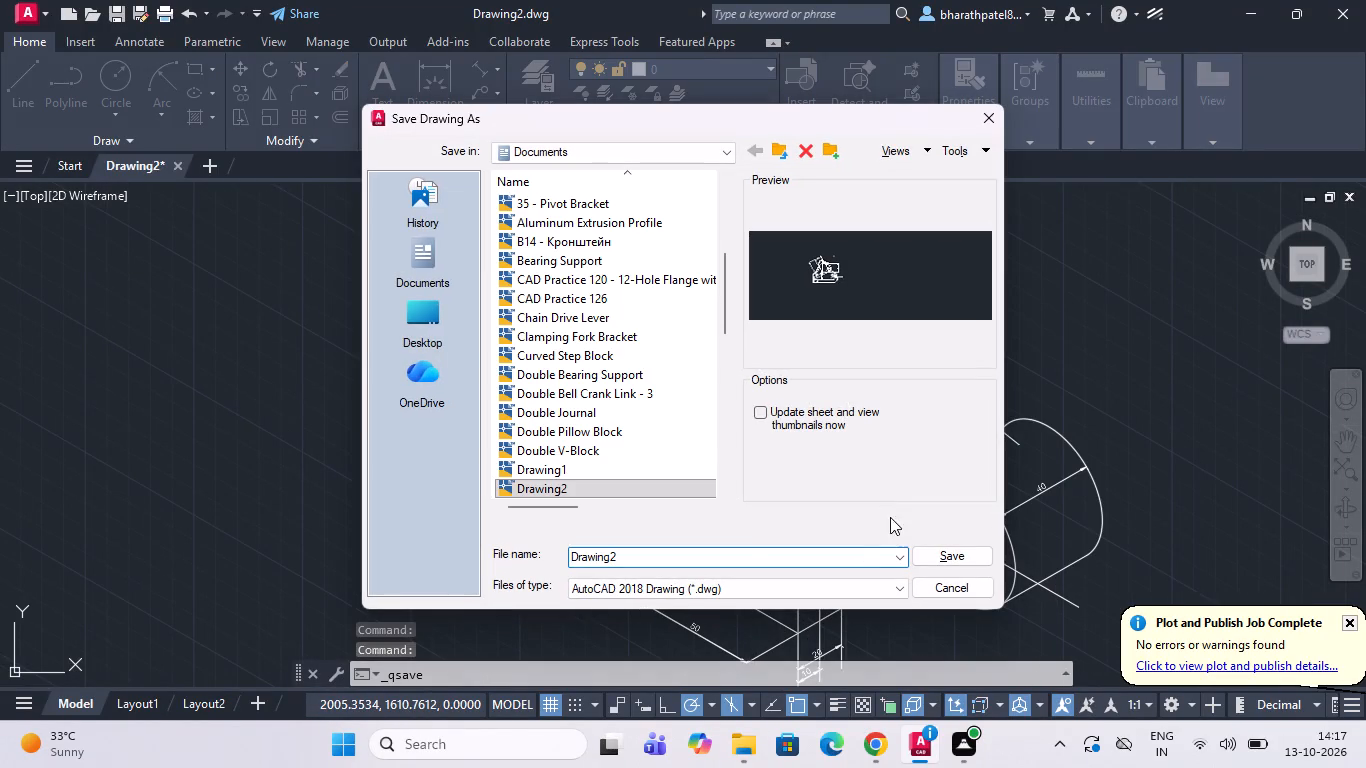
{"action": "left_click_drag", "start_coordinate": [701, 562], "coordinate": [315, 543]}
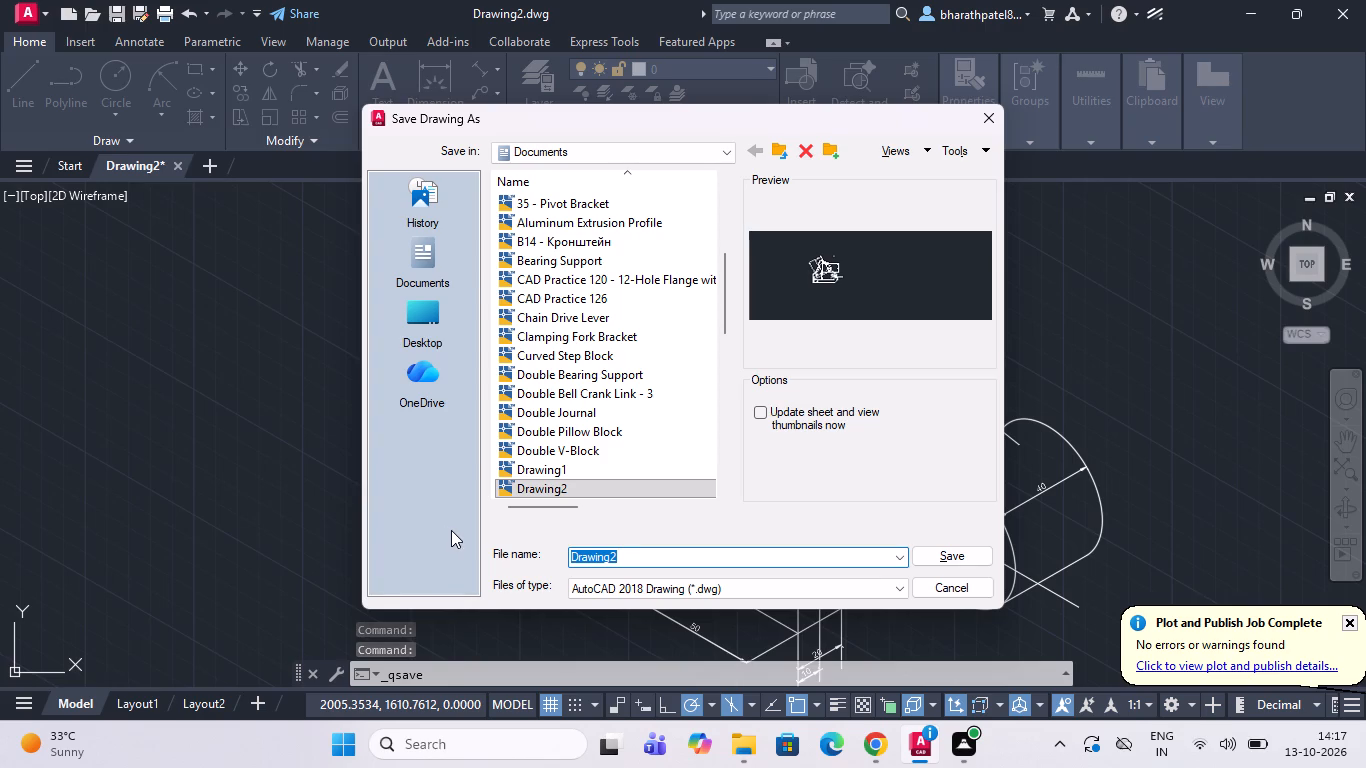
{"action": "key", "text": "ctrl+v"}
{"action": "left_click_drag", "start_coordinate": [587, 558], "coordinate": [469, 567]}
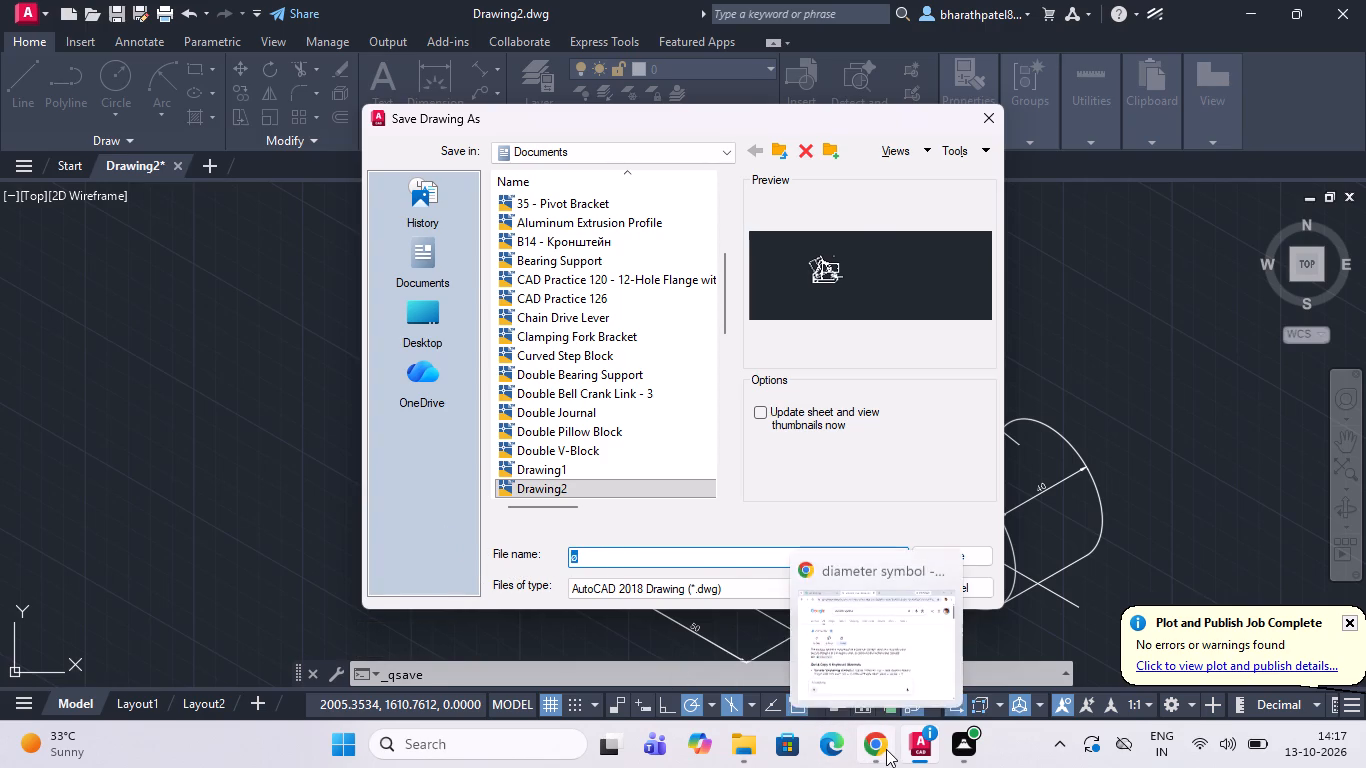
Switch to Chrome to find the name for the drawing file.
{"action": "left_click", "coordinate": [886, 749]}
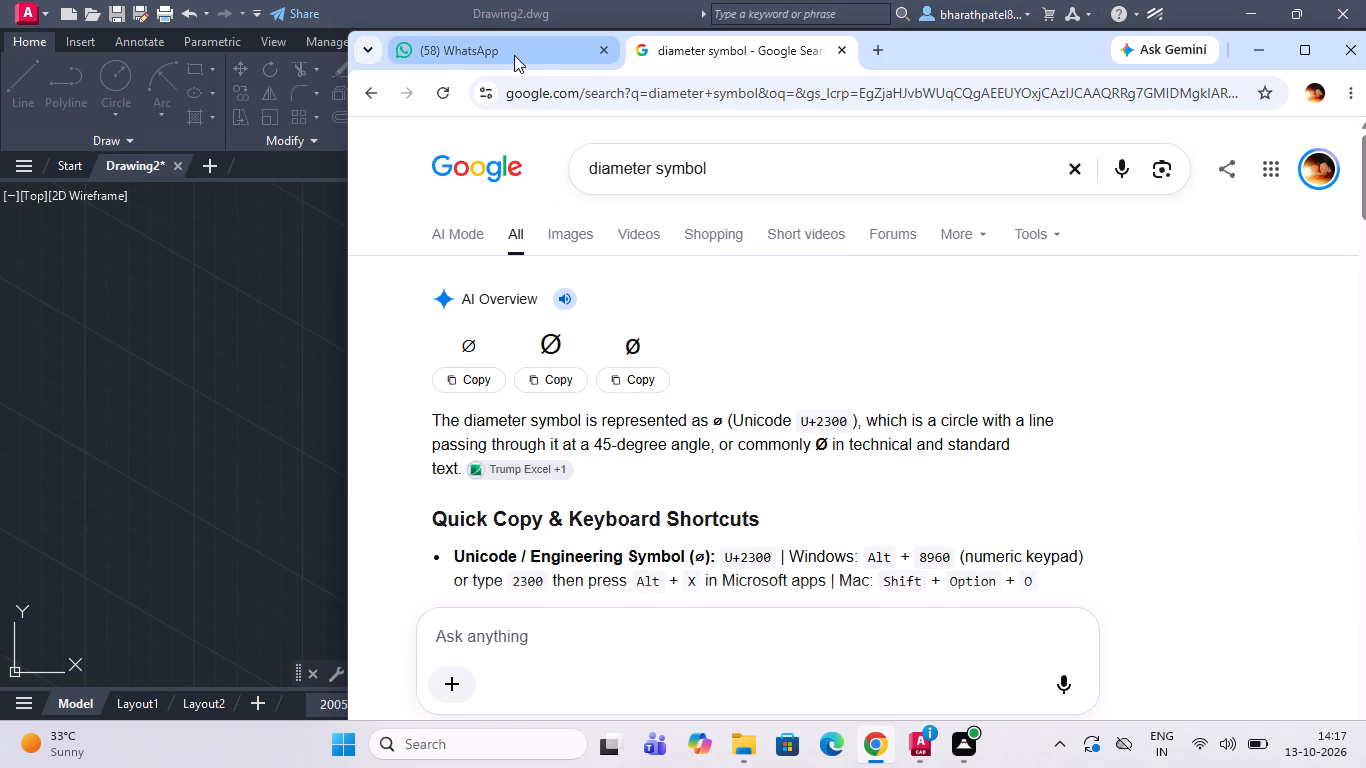
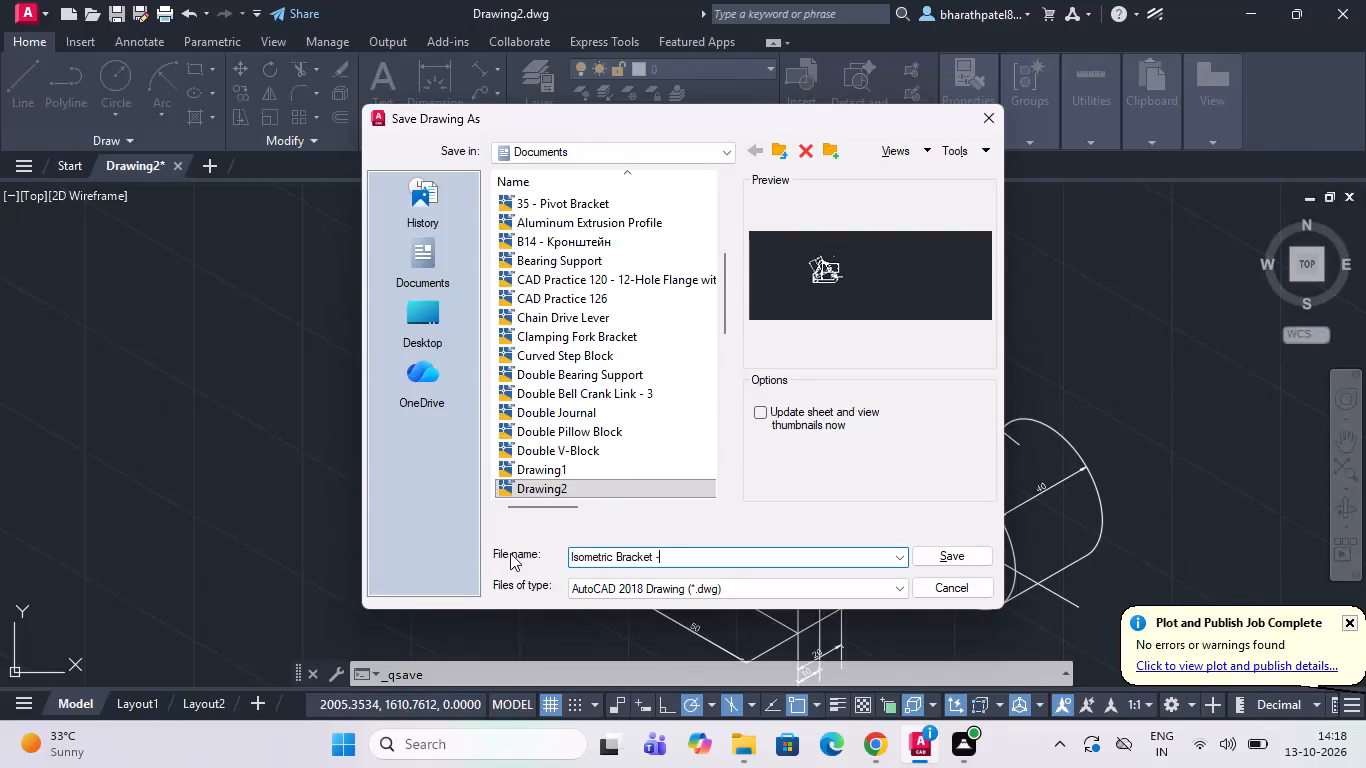
Save the drawing in Documents under the file name Isometric Bracket, without the trailing hyphen.
{"action": "key", "text": "BackSpace"}
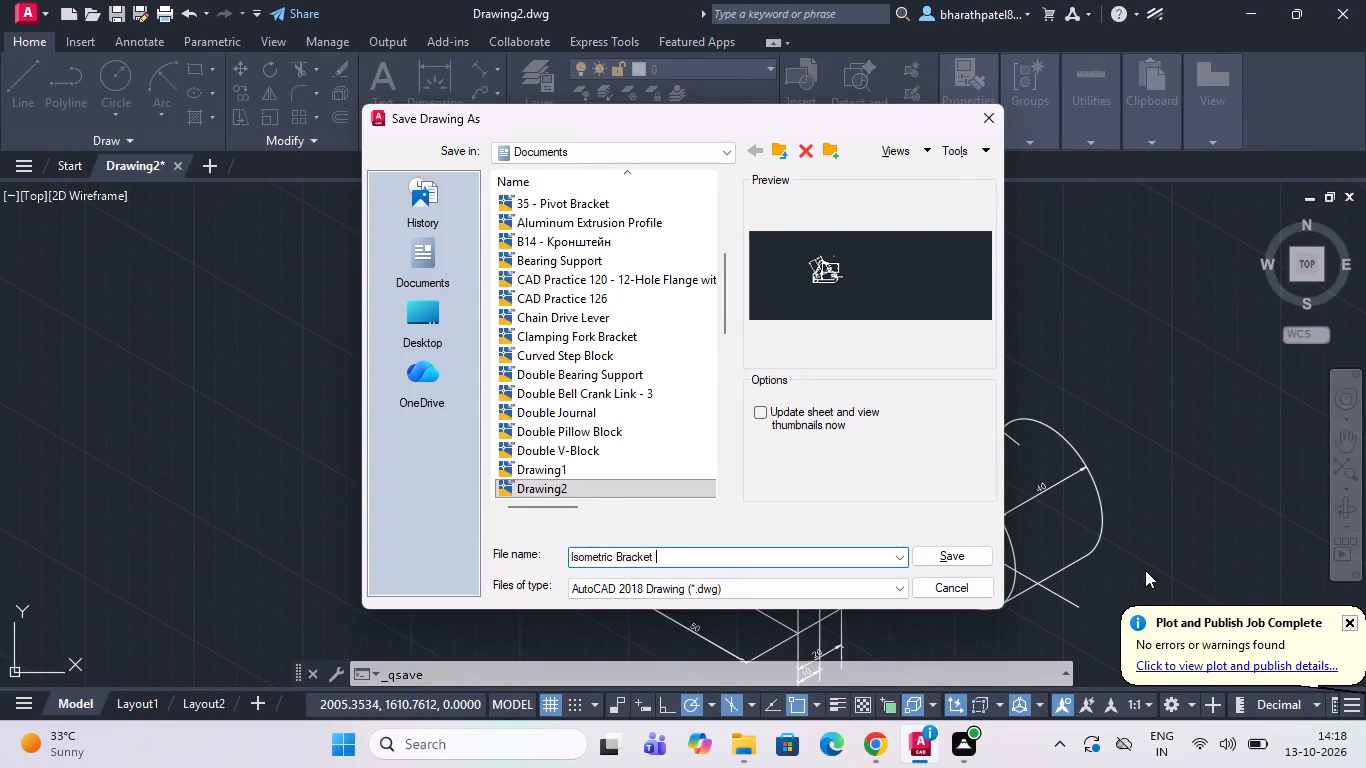
{"action": "left_click", "coordinate": [943, 555]}
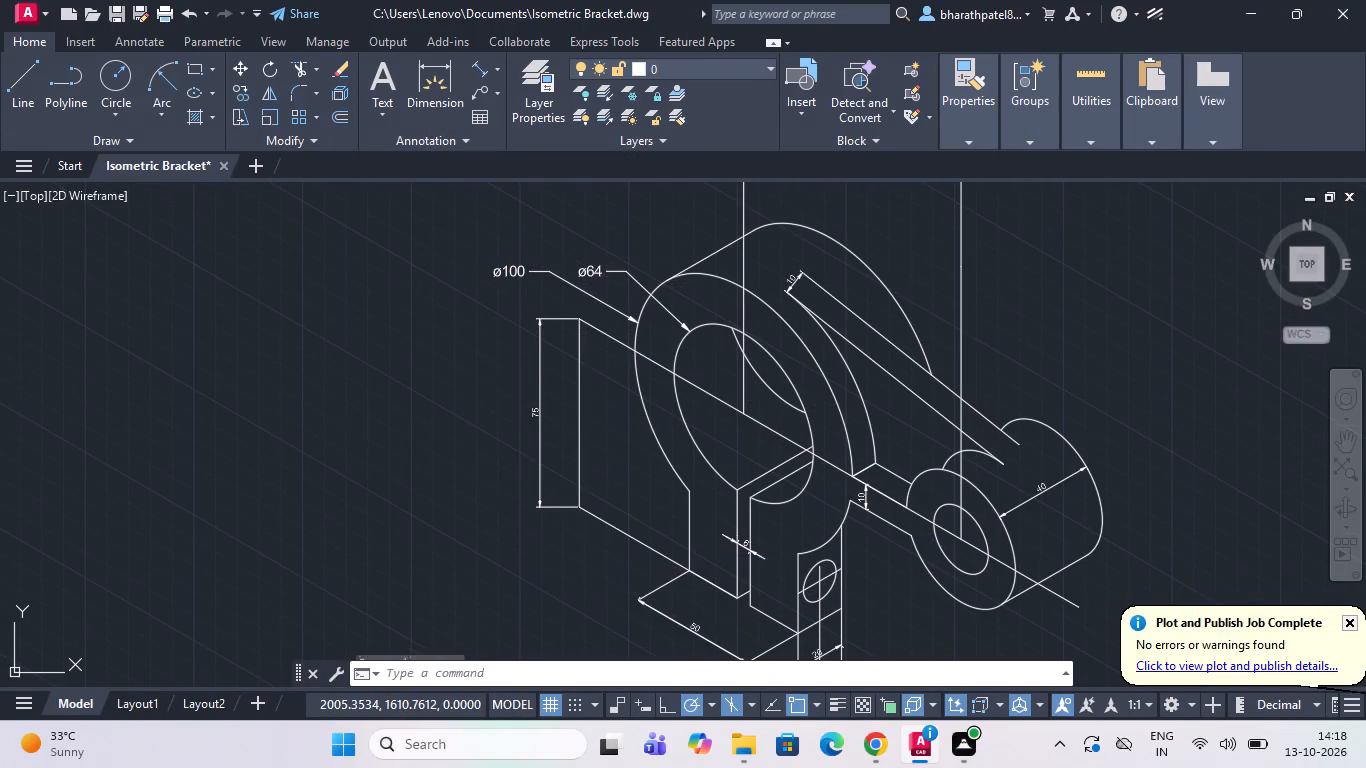
Turn off log file recording with the LOGFILEOFF command.
{"action": "left_click", "coordinate": [739, 670]}
{"action": "type", "text": "log"}
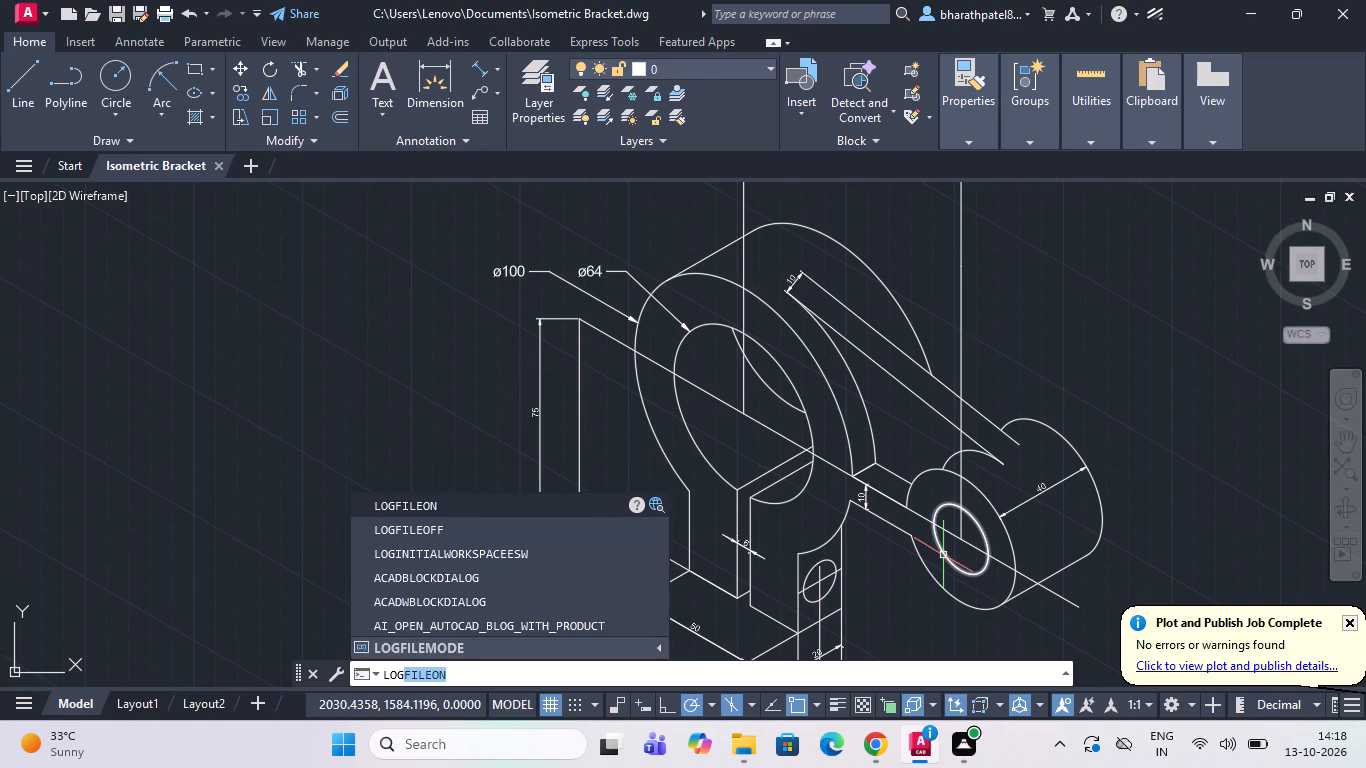
{"action": "key", "text": "Down"}
{"action": "key", "text": "Return"}
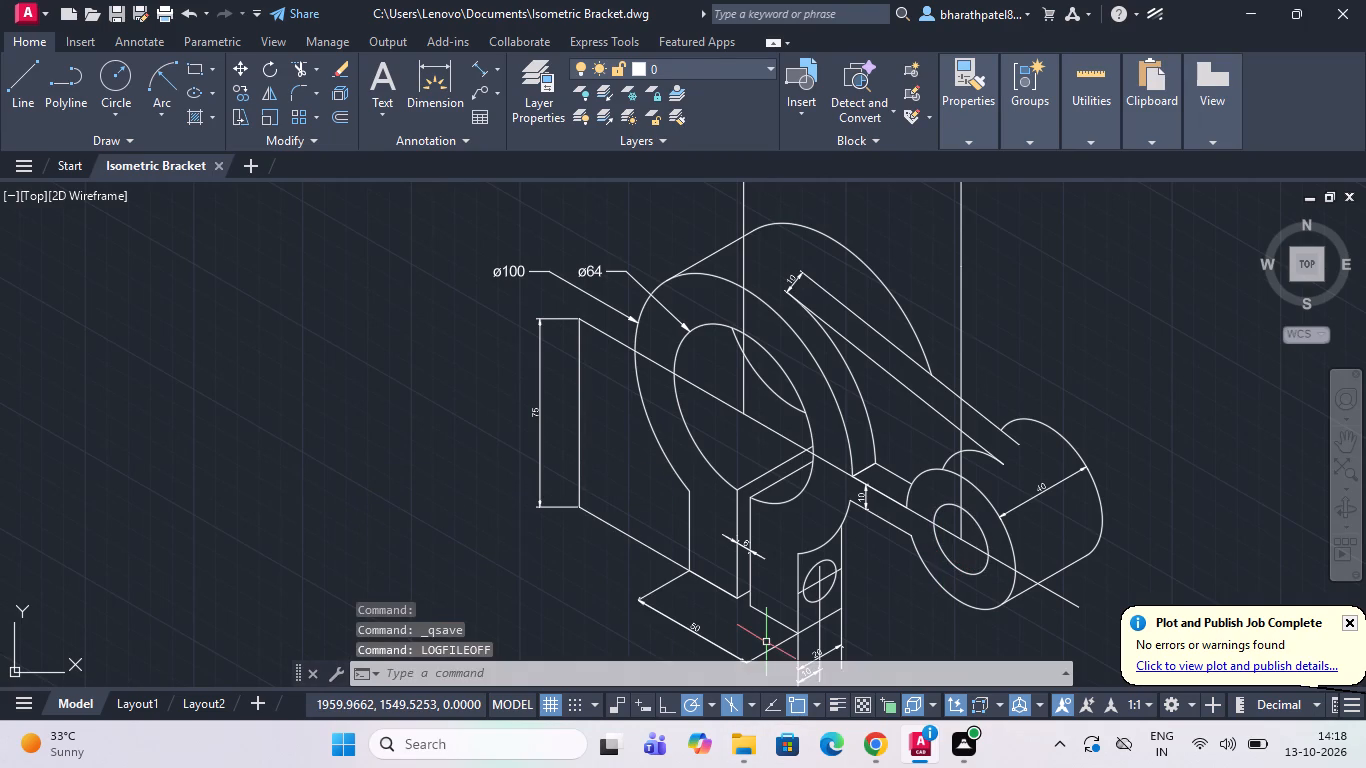
Configure the plot as landscape with DWG To PDF.pc3 on ISO full bleed A4 (297.00 x 210.00 MM), centred, and apply it to the layout.
{"action": "key", "text": "ctrl+p"}
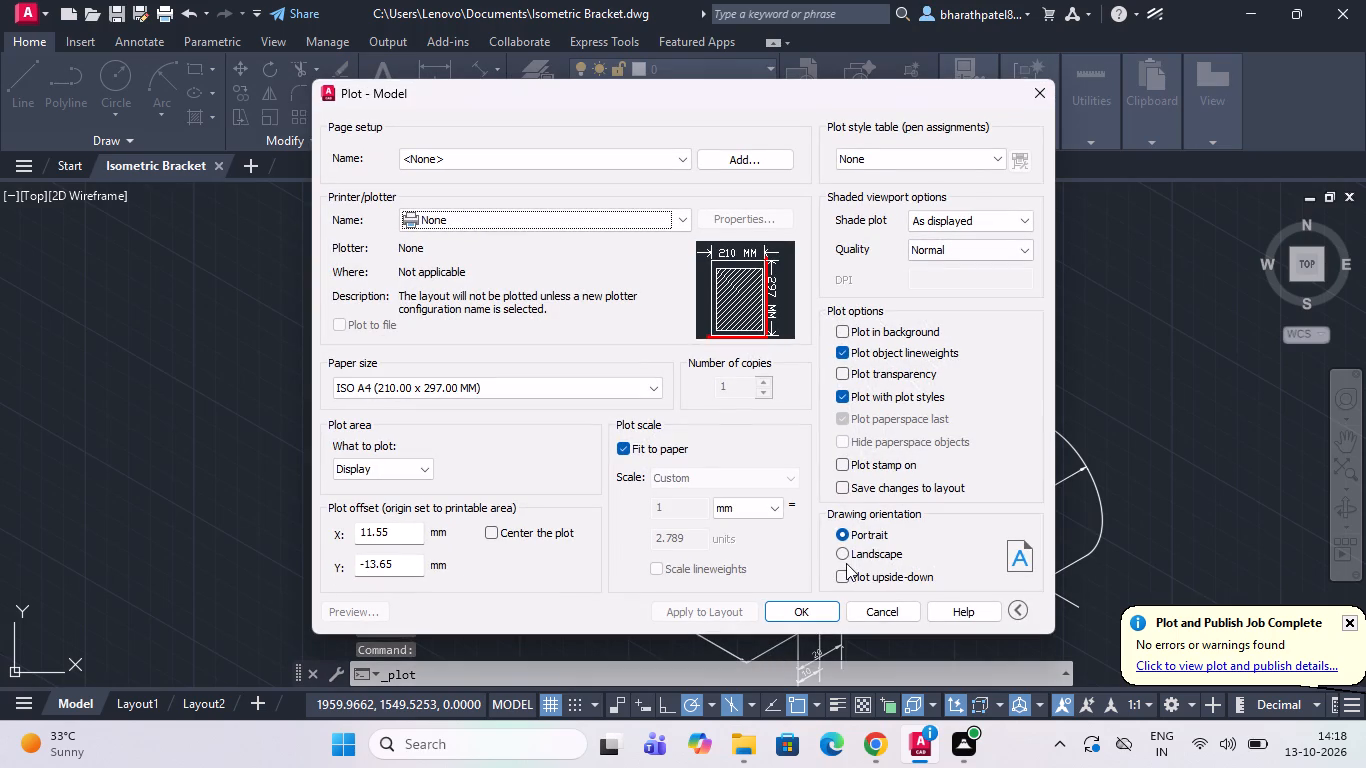
{"action": "left_click", "coordinate": [849, 557]}
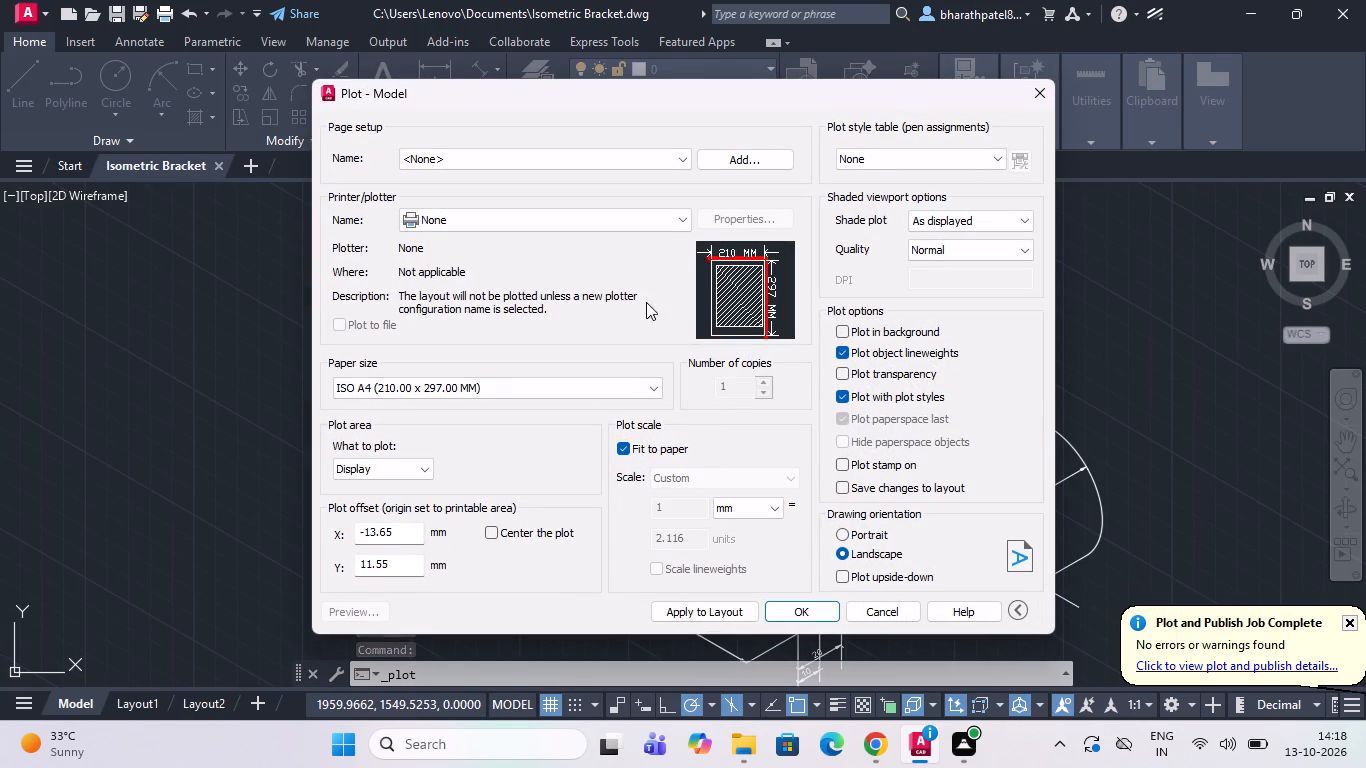
{"action": "left_click", "coordinate": [642, 214]}
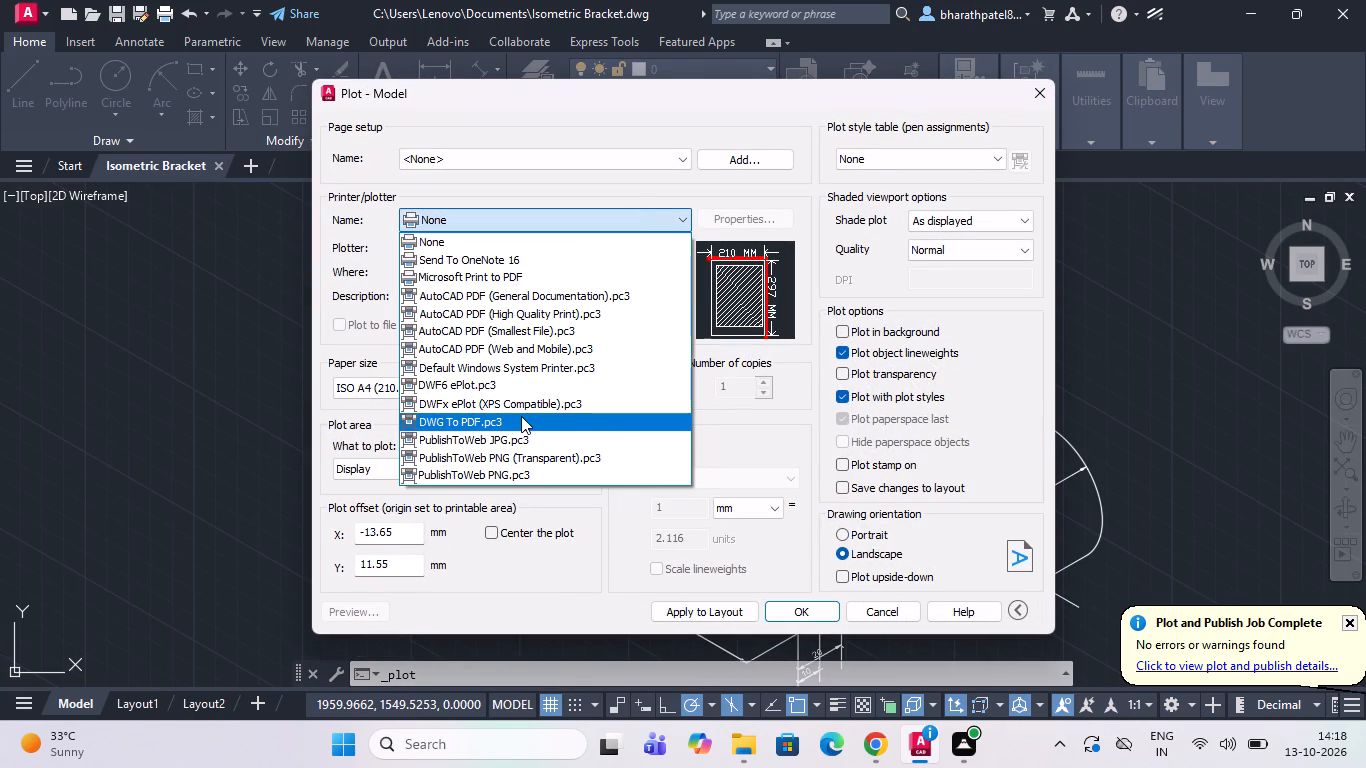
{"action": "left_click", "coordinate": [521, 416]}
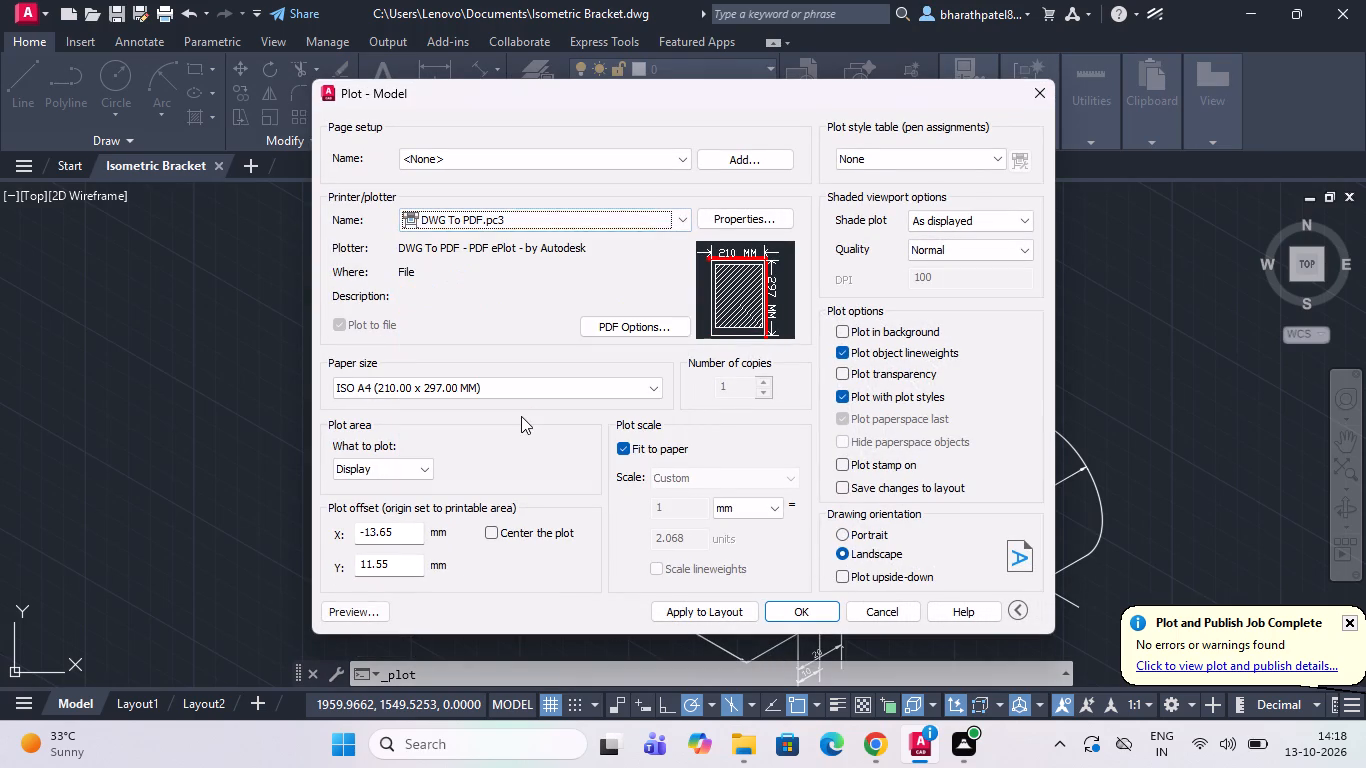
{"action": "left_click", "coordinate": [556, 390]}
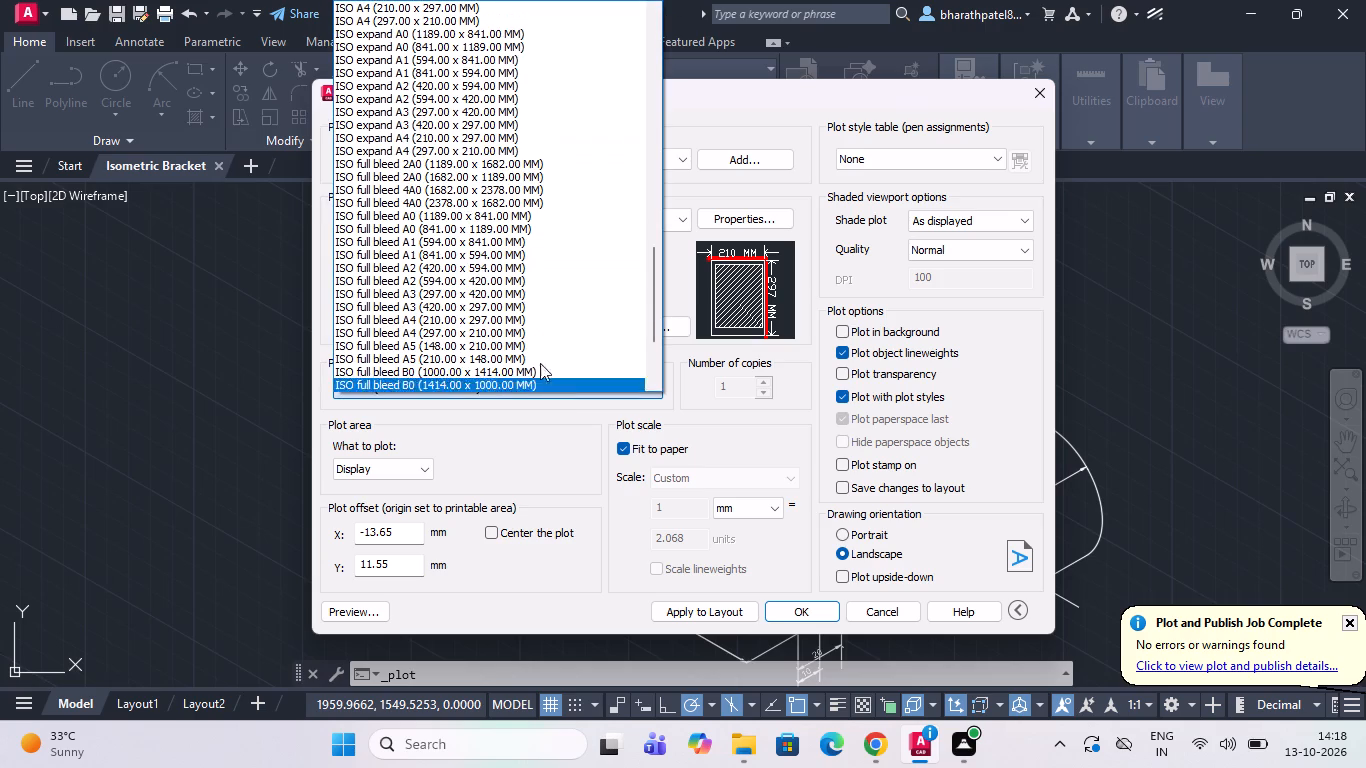
{"action": "left_click", "coordinate": [483, 337]}
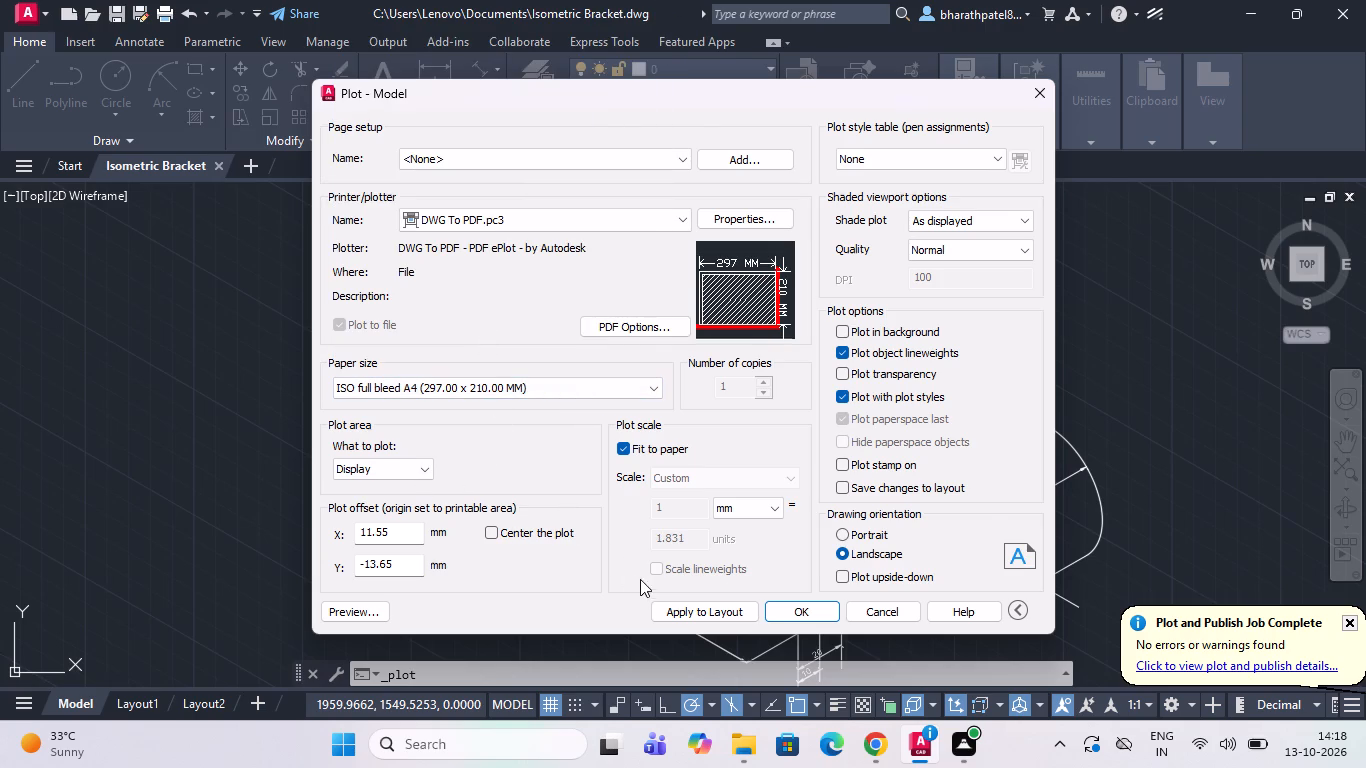
{"action": "left_click", "coordinate": [494, 530]}
{"action": "left_click", "coordinate": [684, 611]}
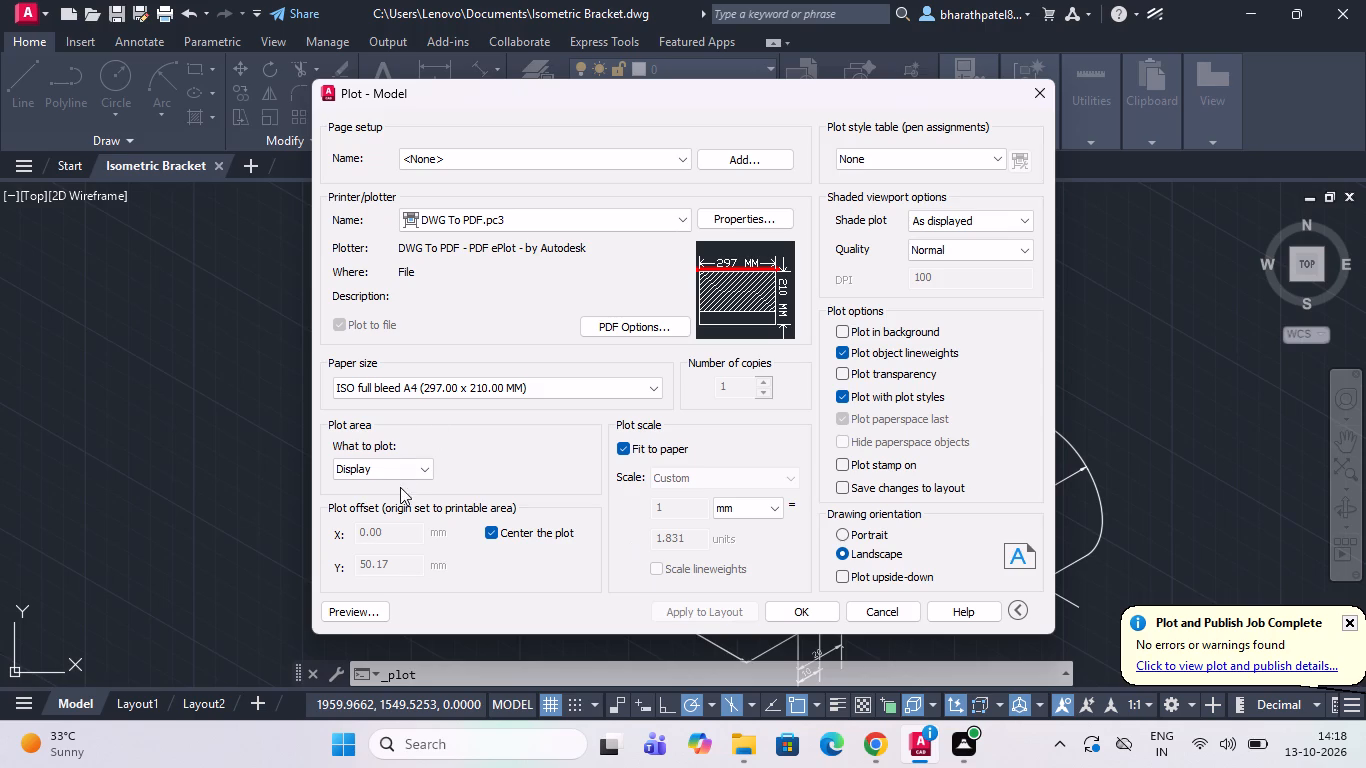
Set the plot area to a window enclosing the whole dimensioned bracket drawing.
{"action": "left_click", "coordinate": [409, 474]}
{"action": "left_click", "coordinate": [381, 538]}
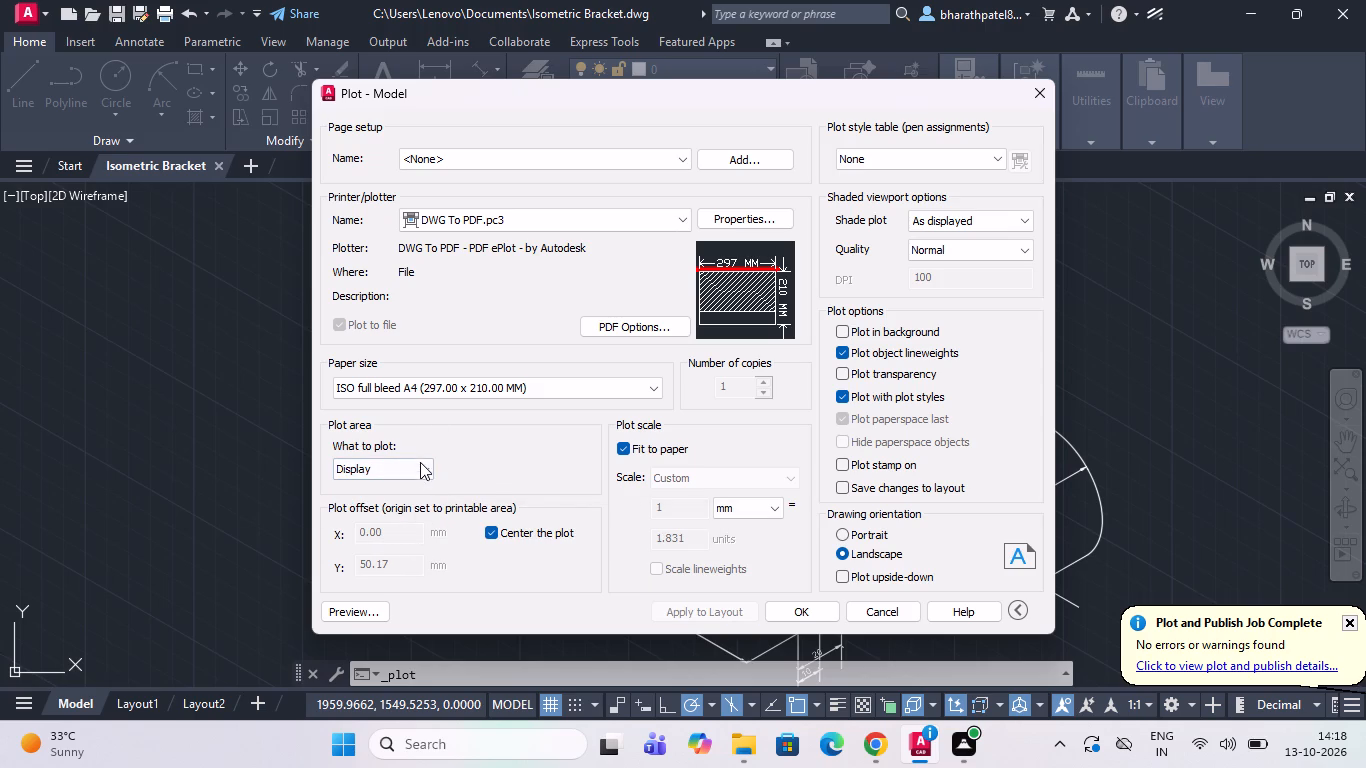
{"action": "left_click", "coordinate": [420, 470]}
{"action": "left_click", "coordinate": [401, 534]}
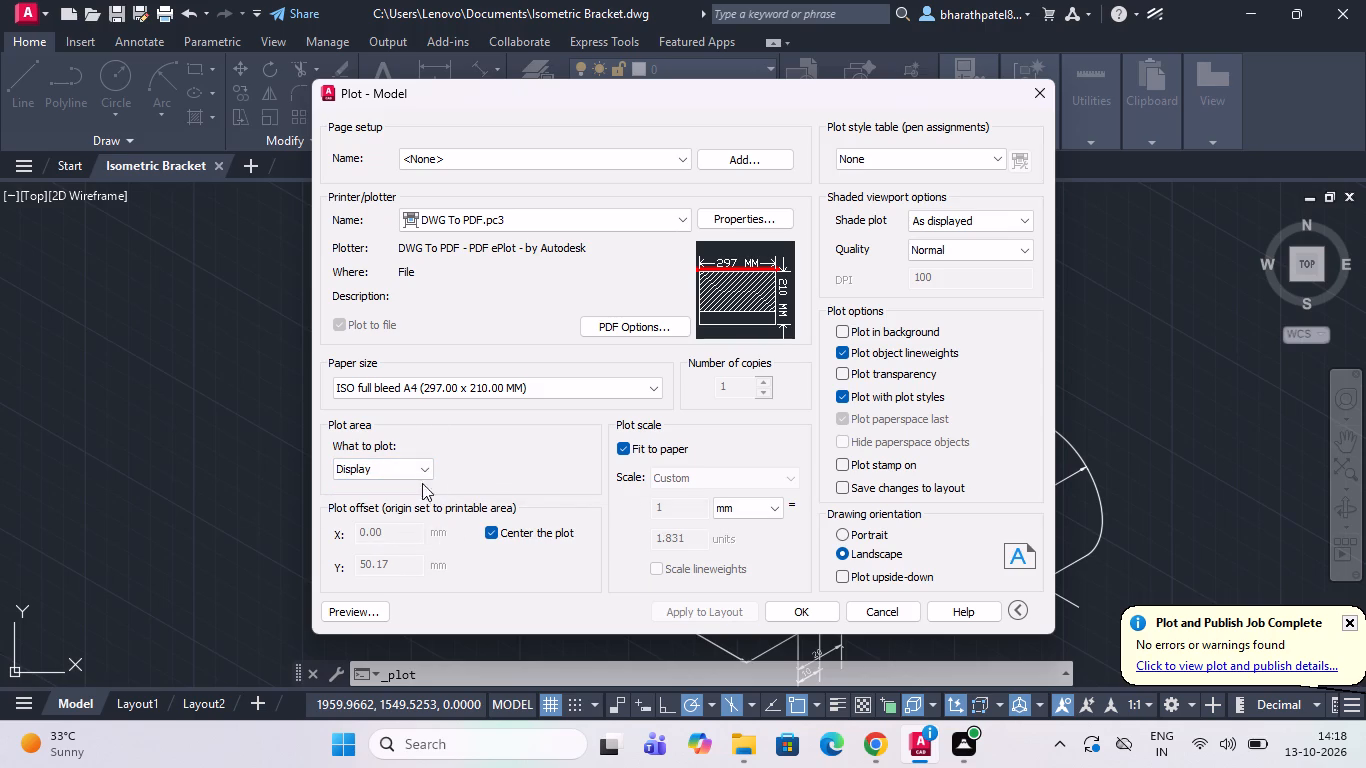
{"action": "left_click", "coordinate": [421, 465]}
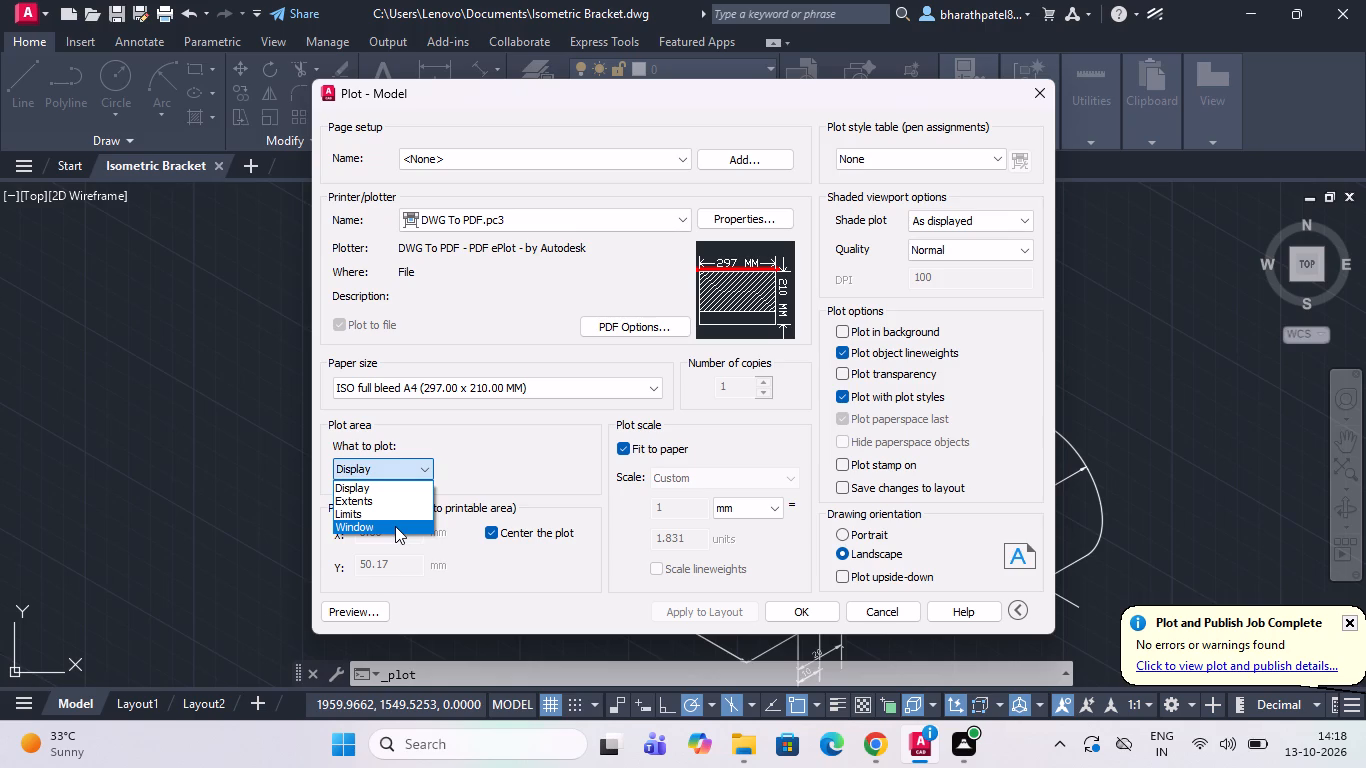
{"action": "left_click", "coordinate": [395, 526]}
{"action": "scroll", "coordinate": [398, 507], "scroll_direction": "down", "scroll_amount": 3}
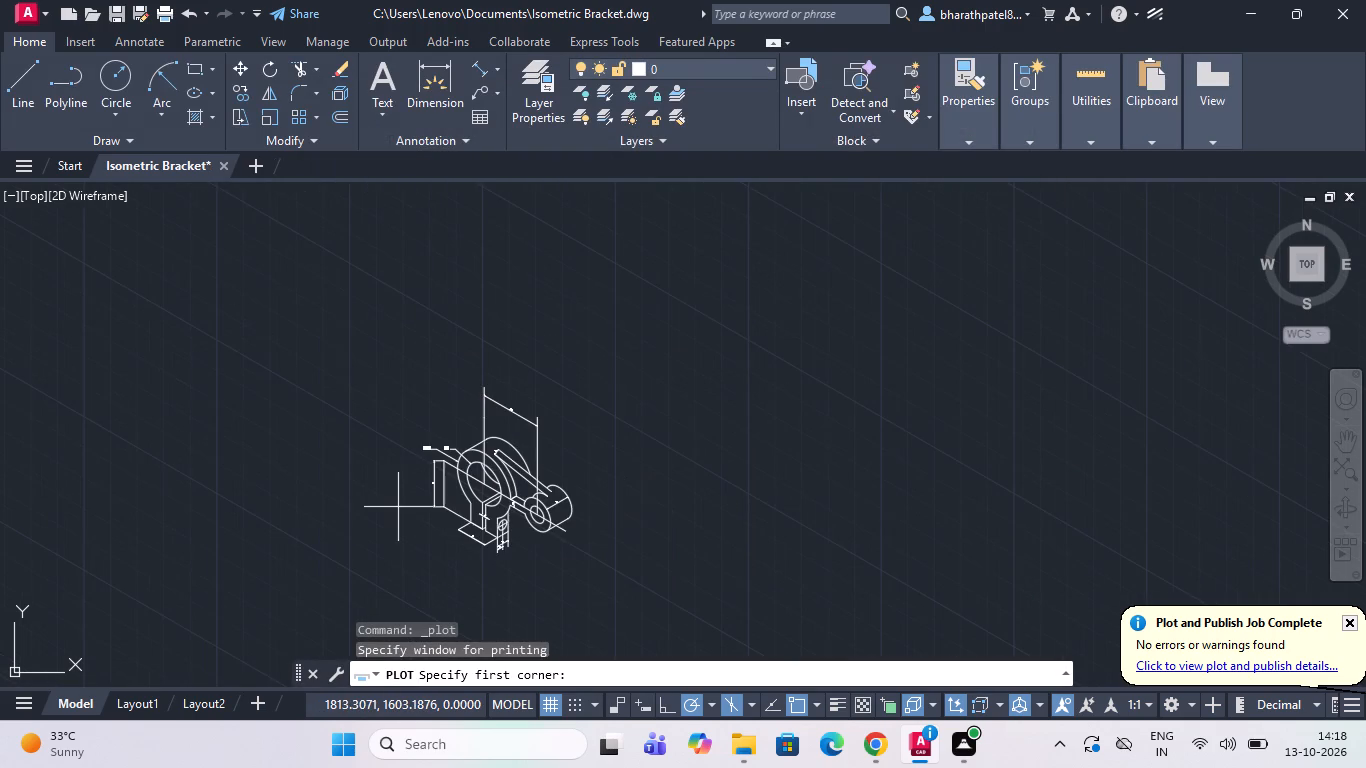
{"action": "scroll", "coordinate": [407, 555], "scroll_direction": "up", "scroll_amount": 1}
{"action": "scroll", "coordinate": [453, 289], "scroll_direction": "down", "scroll_amount": 2}
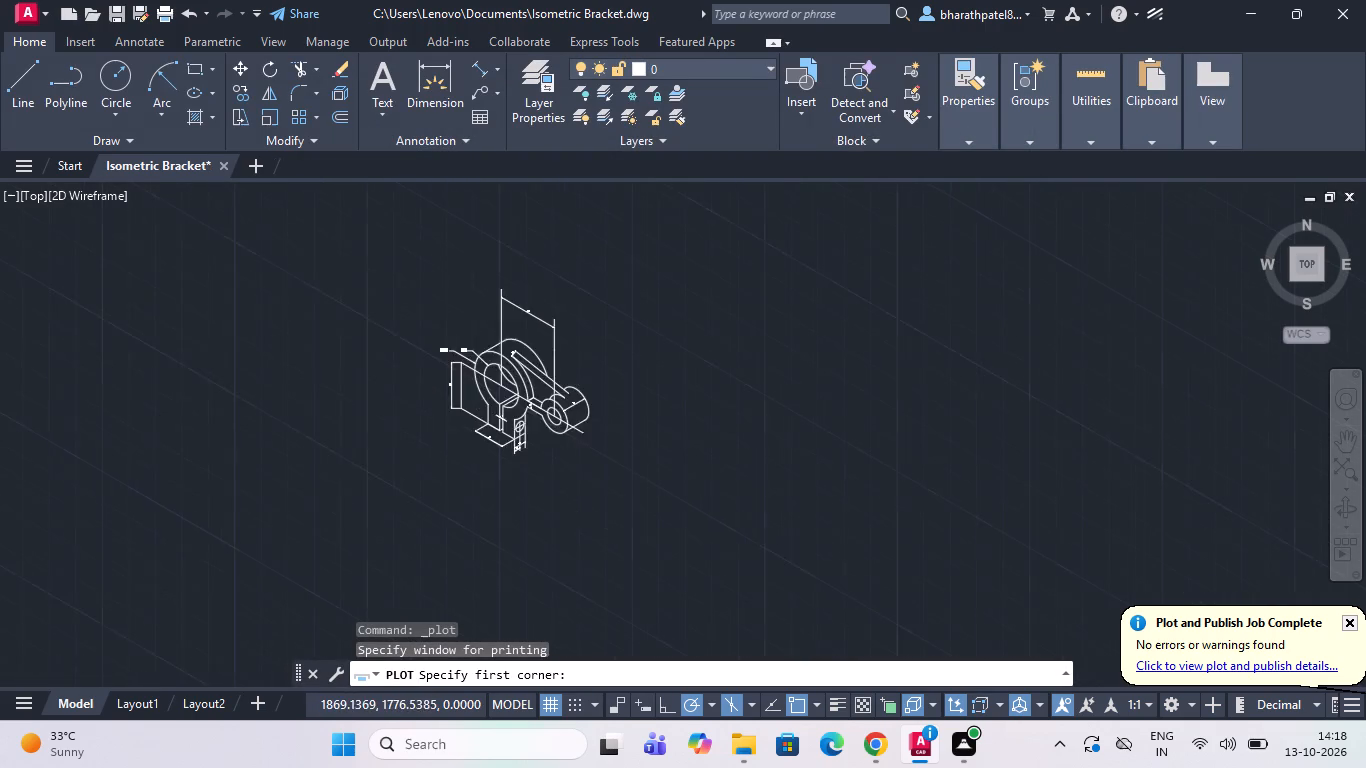
{"action": "left_click_drag", "start_coordinate": [426, 270], "coordinate": [424, 280]}
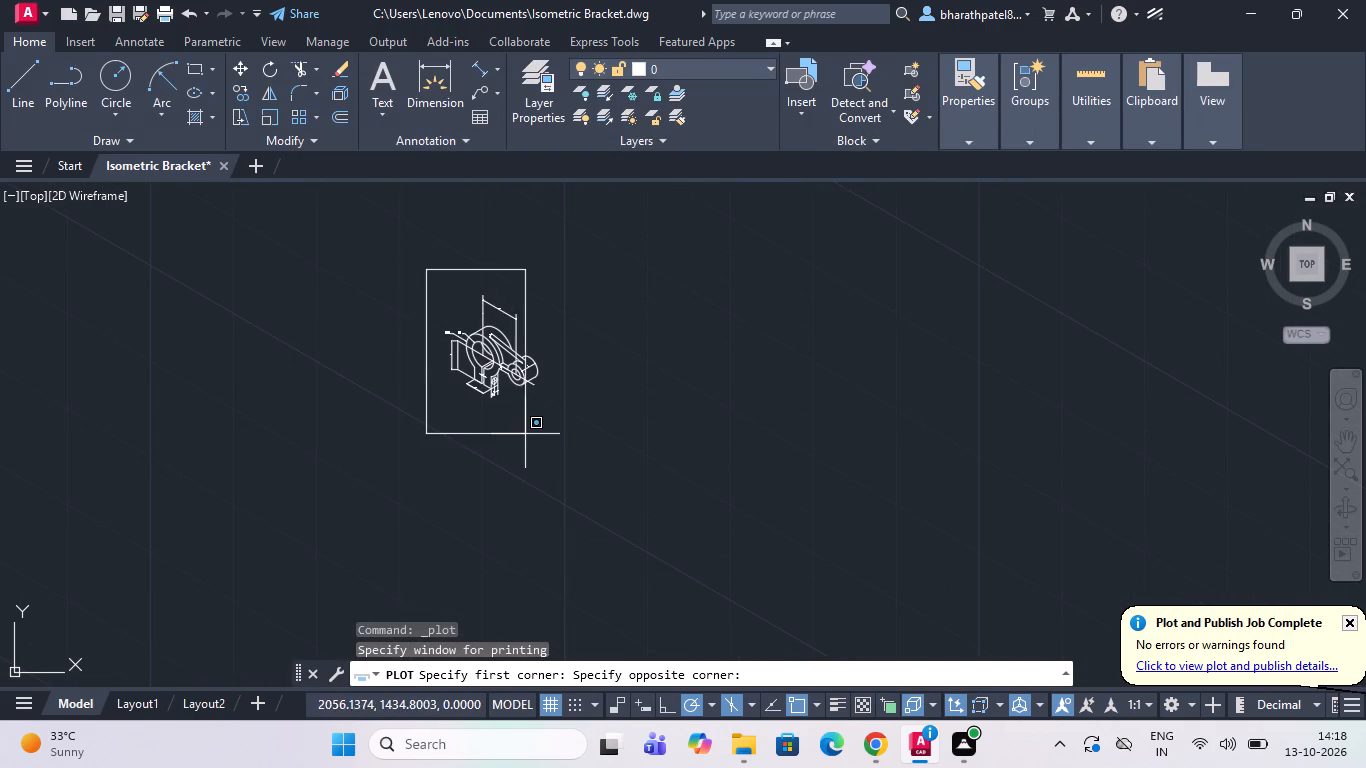
{"action": "left_click", "coordinate": [550, 429]}
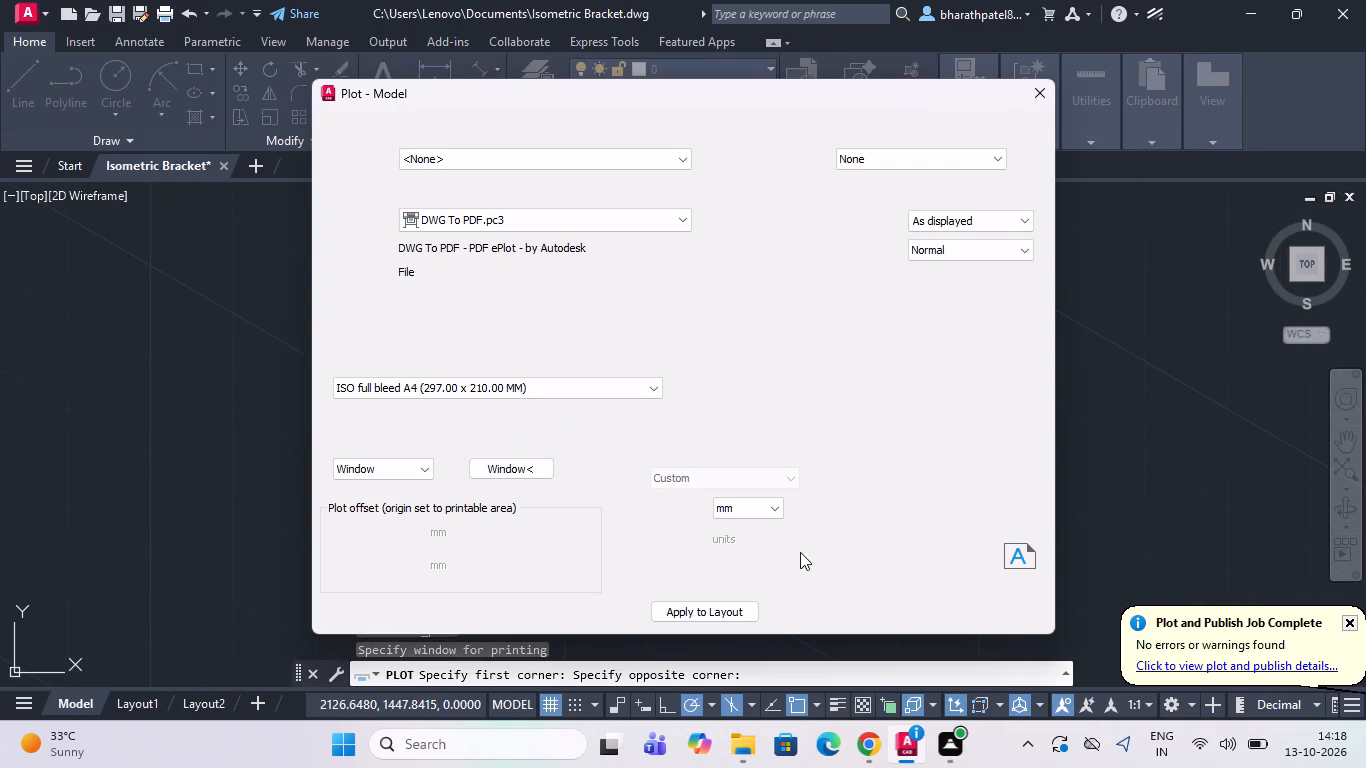
Plot the drawing to a PDF named Isometric Bracket in Documents and close the resulting PDF view.
{"action": "left_click", "coordinate": [789, 613]}
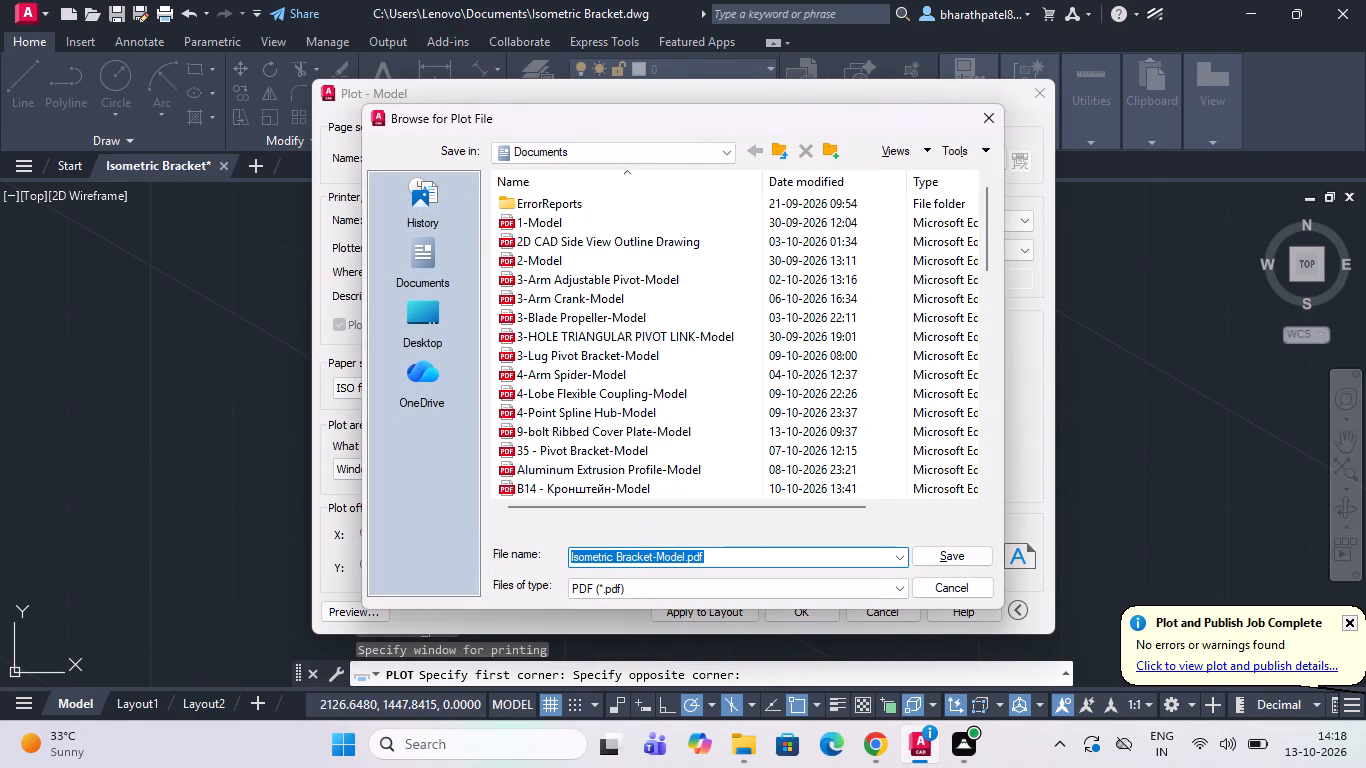
{"action": "scroll", "coordinate": [653, 551], "scroll_direction": "up", "scroll_amount": 3}
{"action": "scroll", "coordinate": [660, 557], "scroll_direction": "down", "scroll_amount": 5}
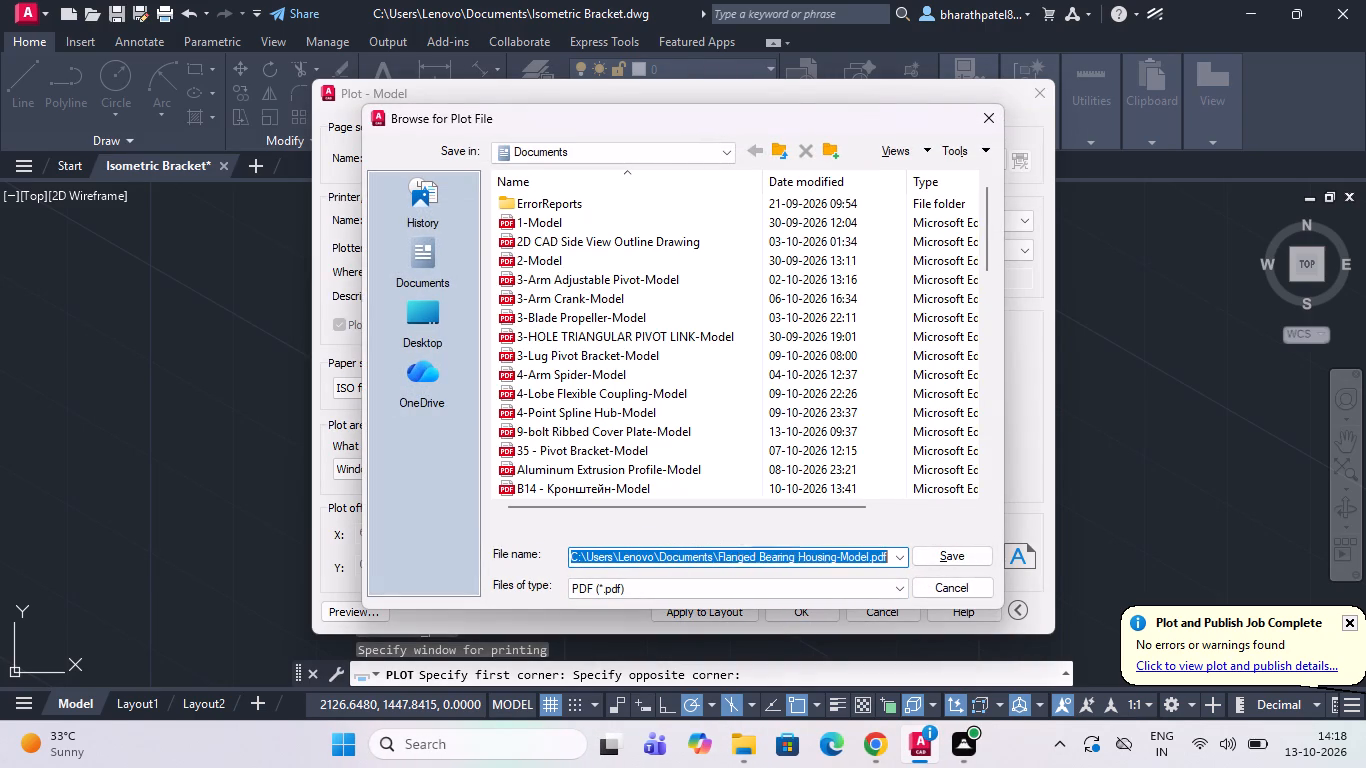
{"action": "scroll", "coordinate": [660, 557], "scroll_direction": "down", "scroll_amount": 3}
{"action": "scroll", "coordinate": [848, 547], "scroll_direction": "up", "scroll_amount": 2}
{"action": "scroll", "coordinate": [846, 548], "scroll_direction": "down", "scroll_amount": 17}
{"action": "scroll", "coordinate": [834, 540], "scroll_direction": "up", "scroll_amount": 7}
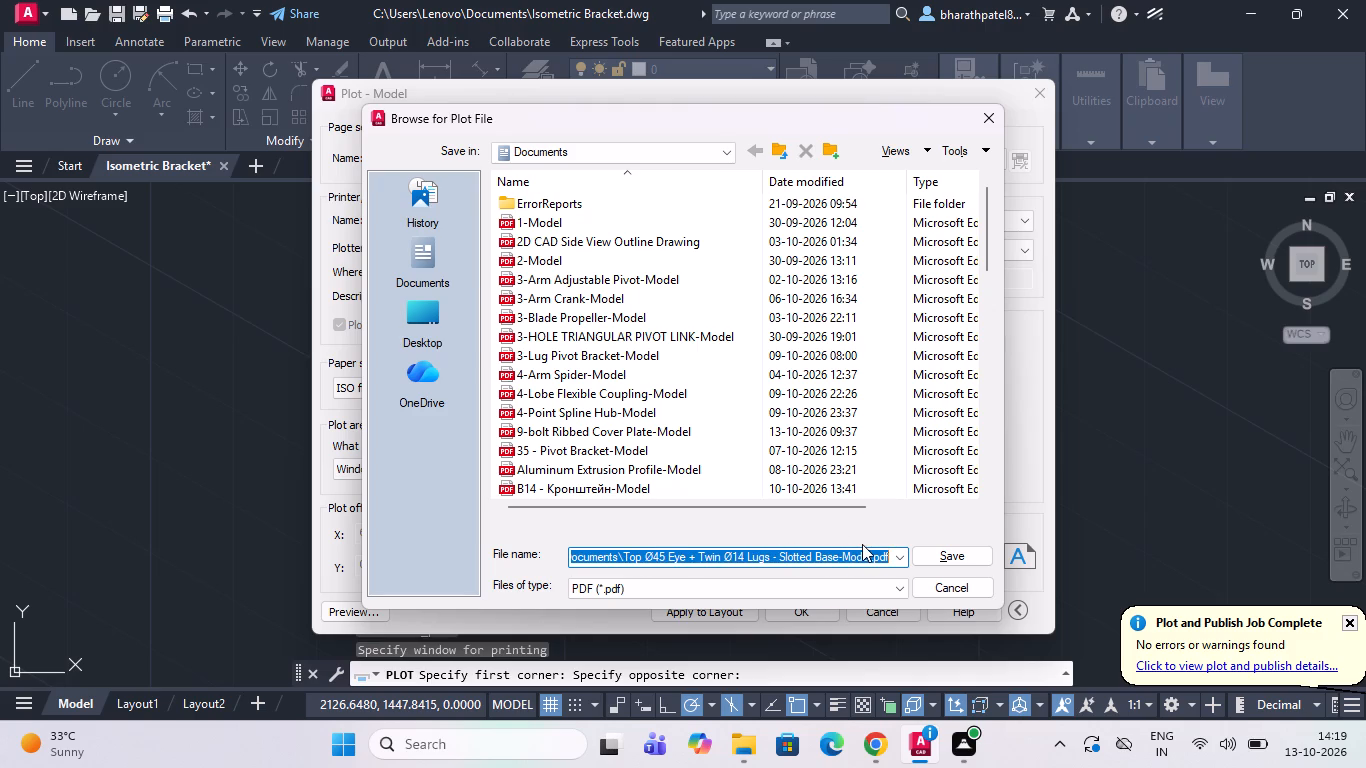
{"action": "key", "text": "ctrl+v"}
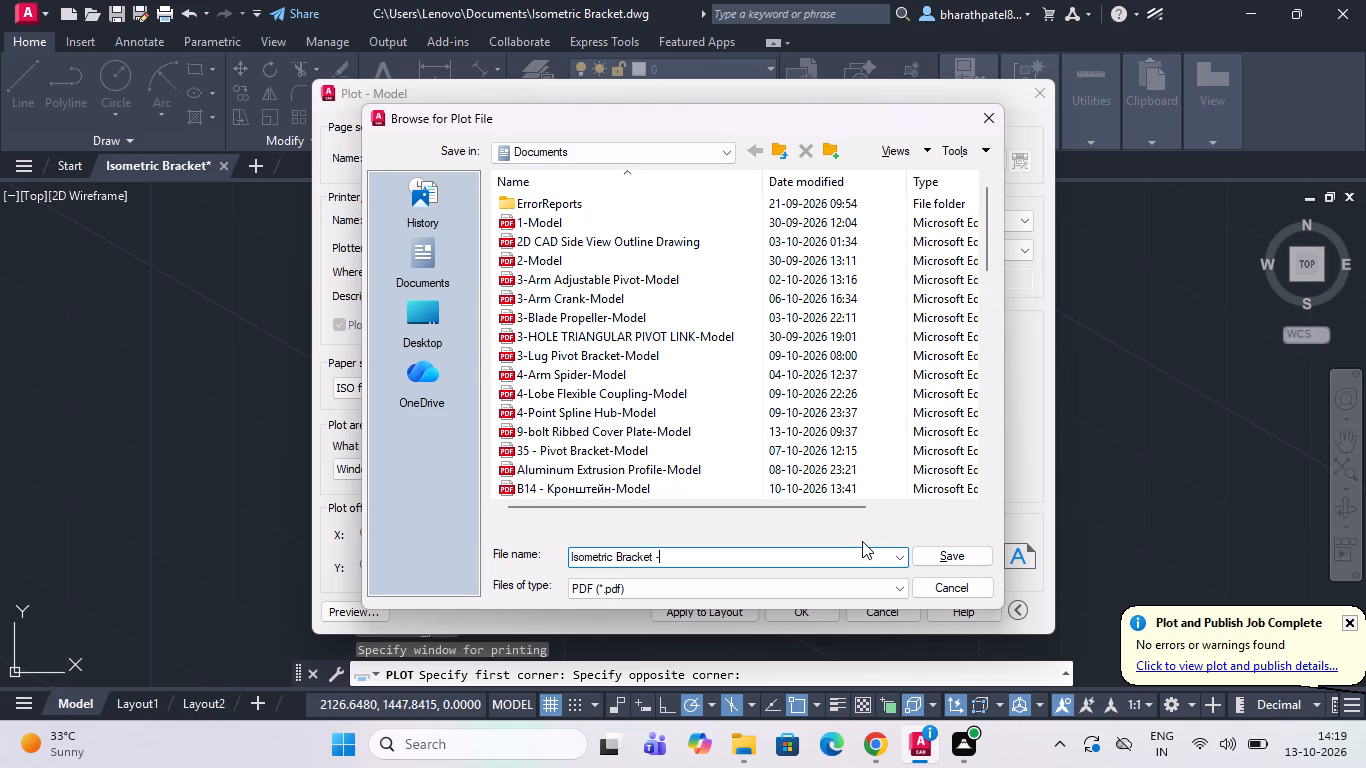
{"action": "key", "text": "BackSpace"}
{"action": "left_click", "coordinate": [853, 593]}
{"action": "left_click", "coordinate": [853, 593]}
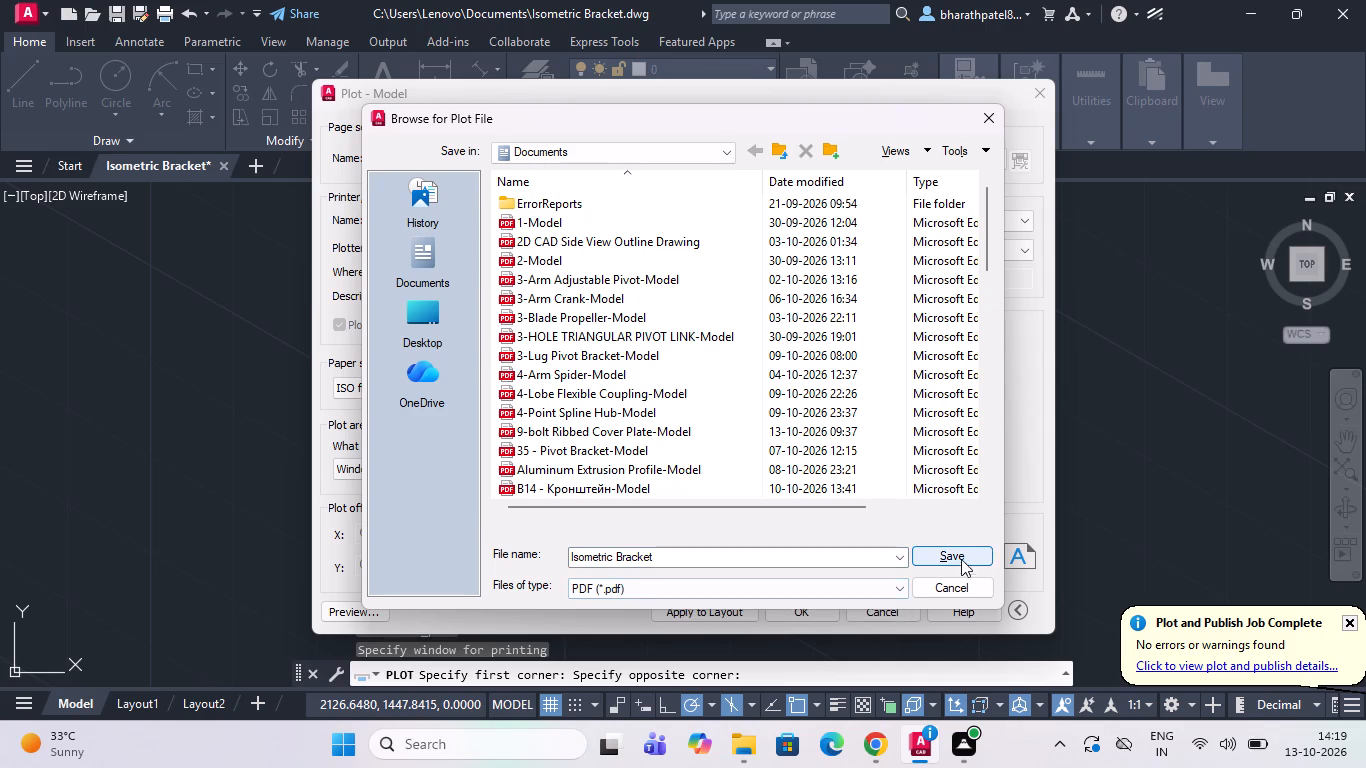
{"action": "left_click", "coordinate": [961, 548]}
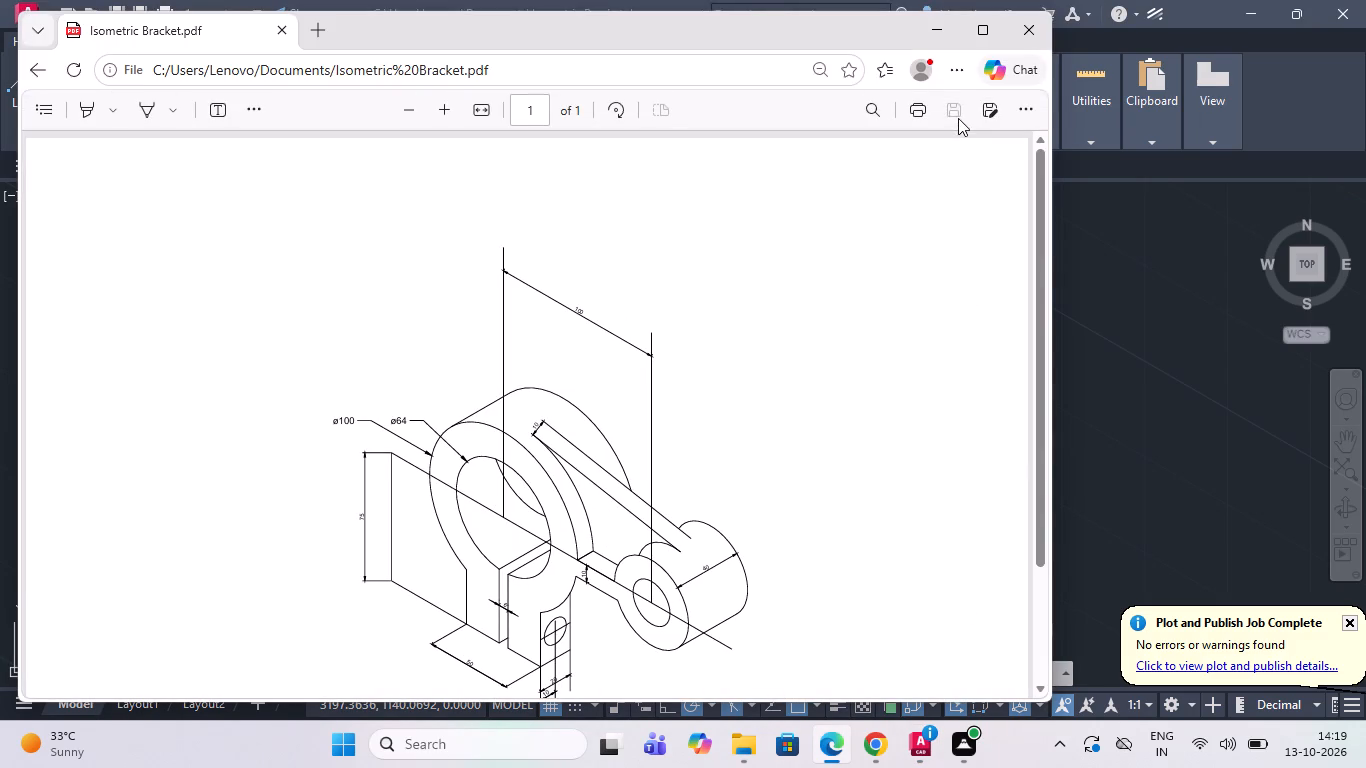
{"action": "left_click", "coordinate": [1017, 24]}
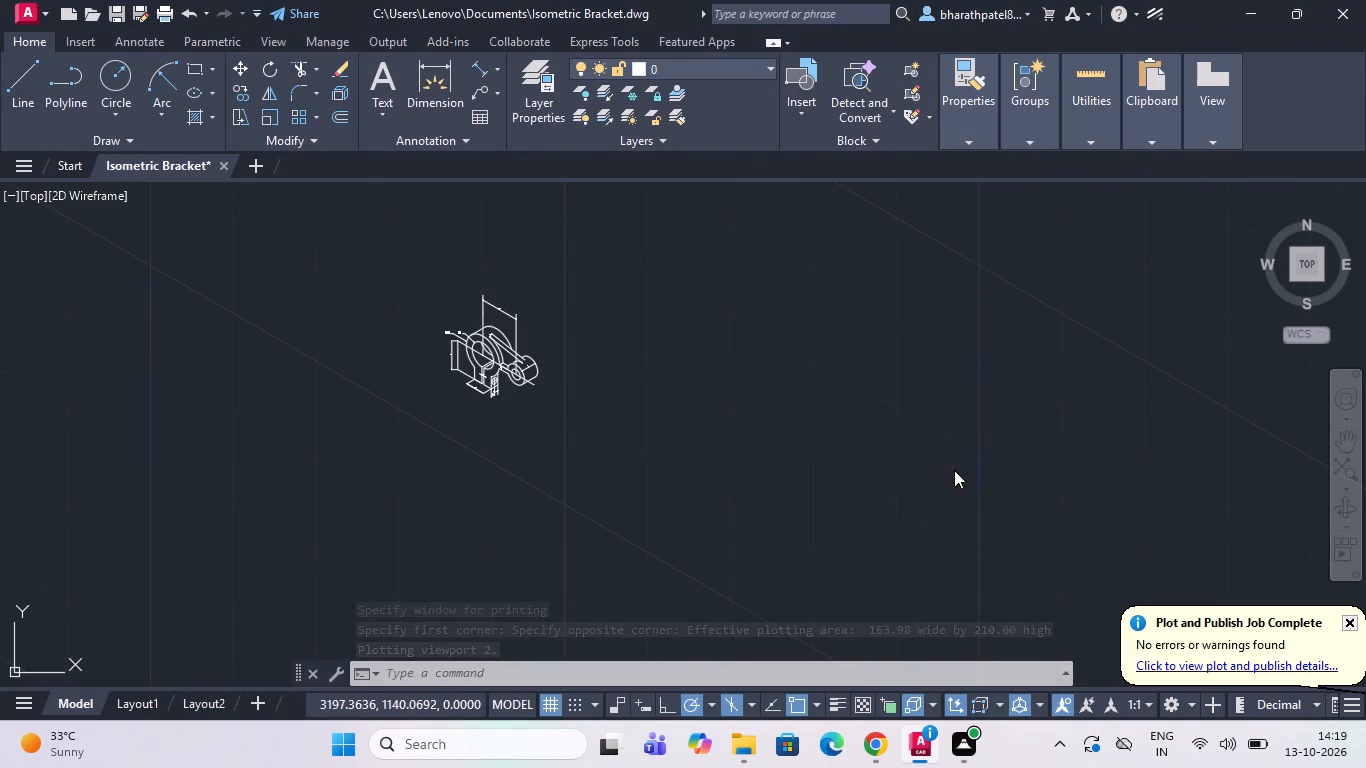